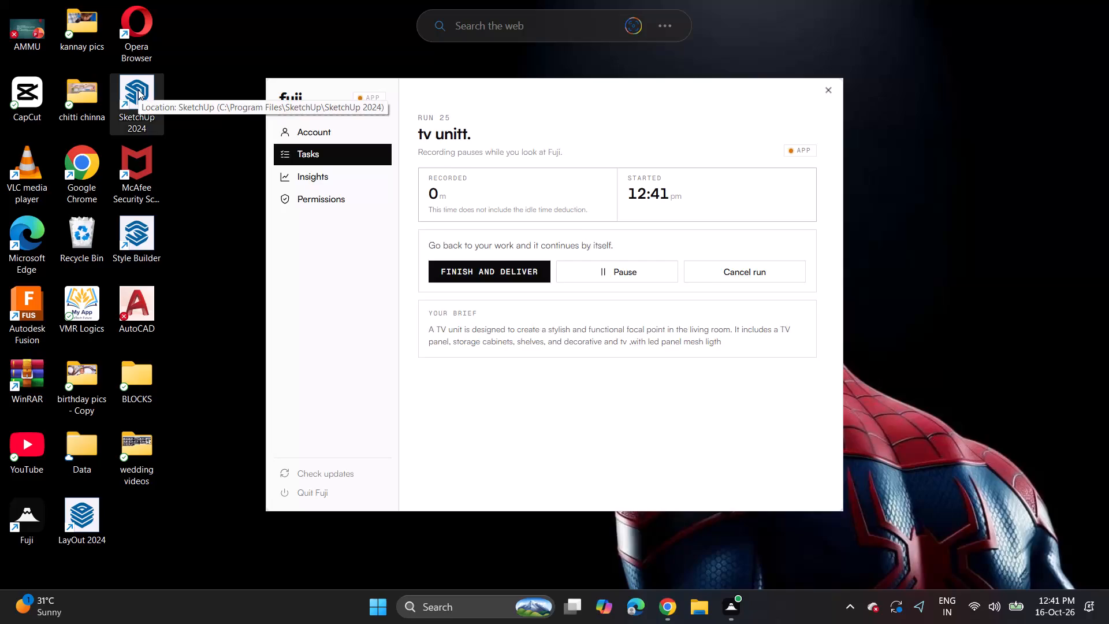
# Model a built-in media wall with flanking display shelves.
# Launch SketchUp 2024 and create a new model from the Simple template in inches.
pyautogui.doubleClick(138, 90)
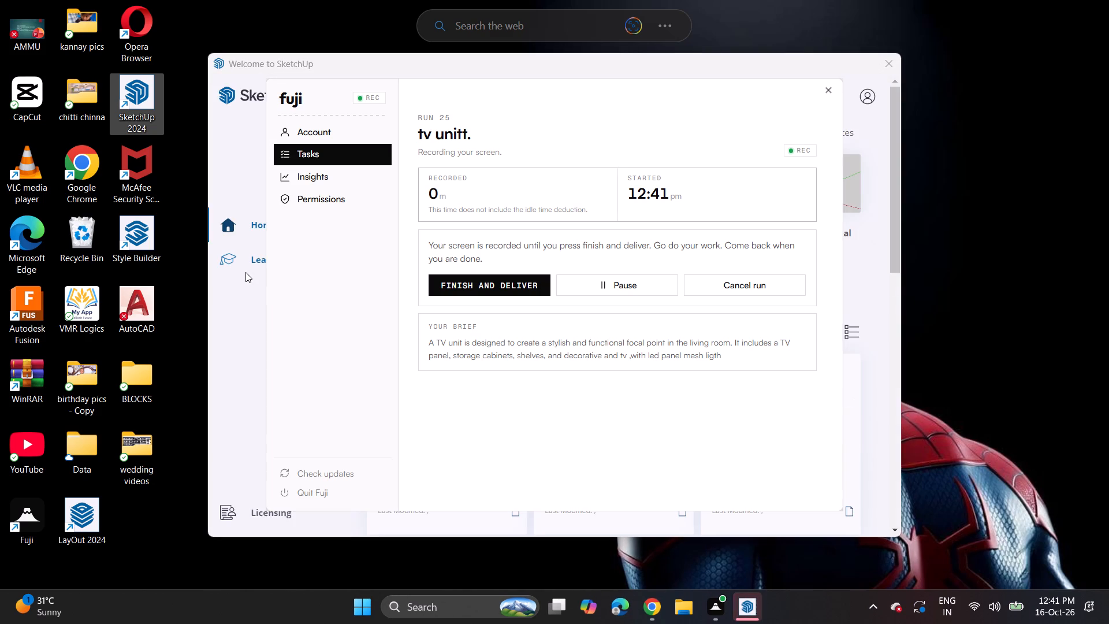
pyautogui.click(241, 174)
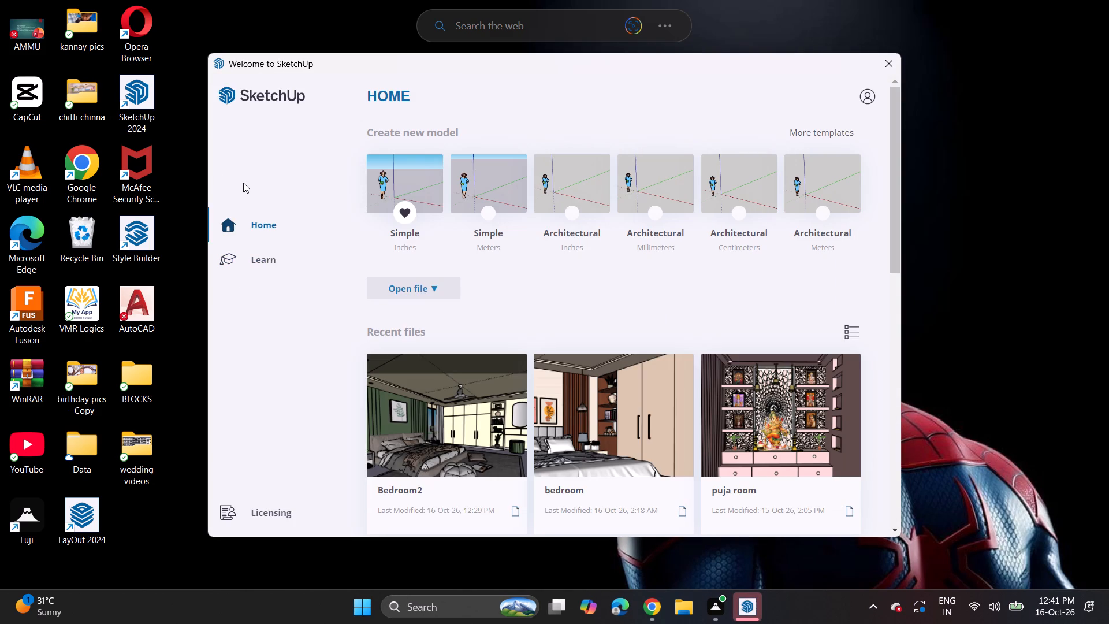
pyautogui.click(372, 174)
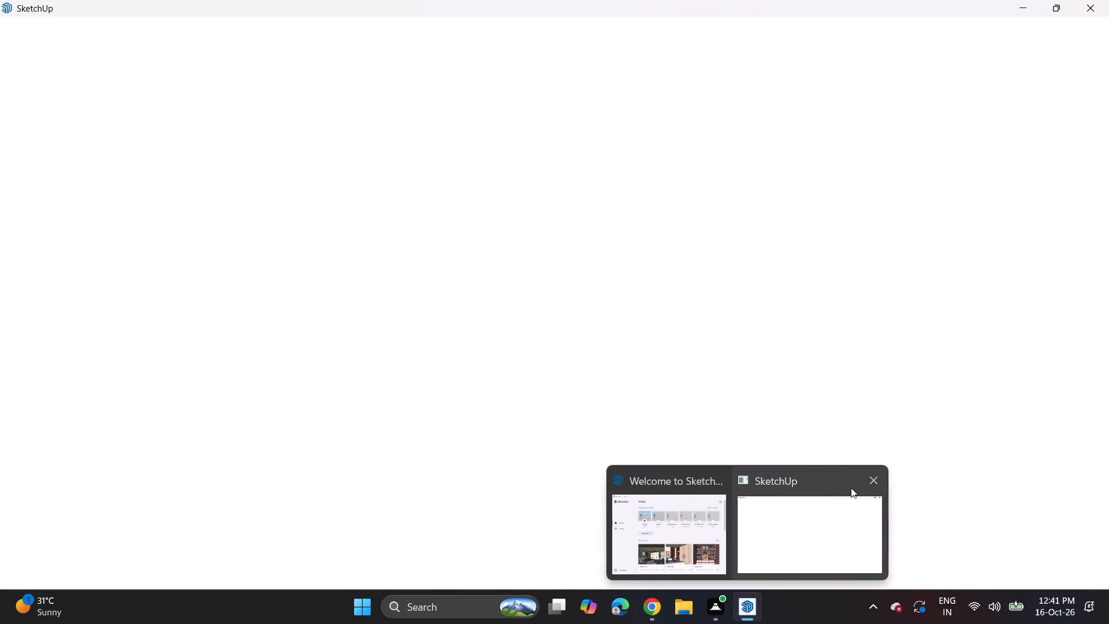
pyautogui.click(720, 480)
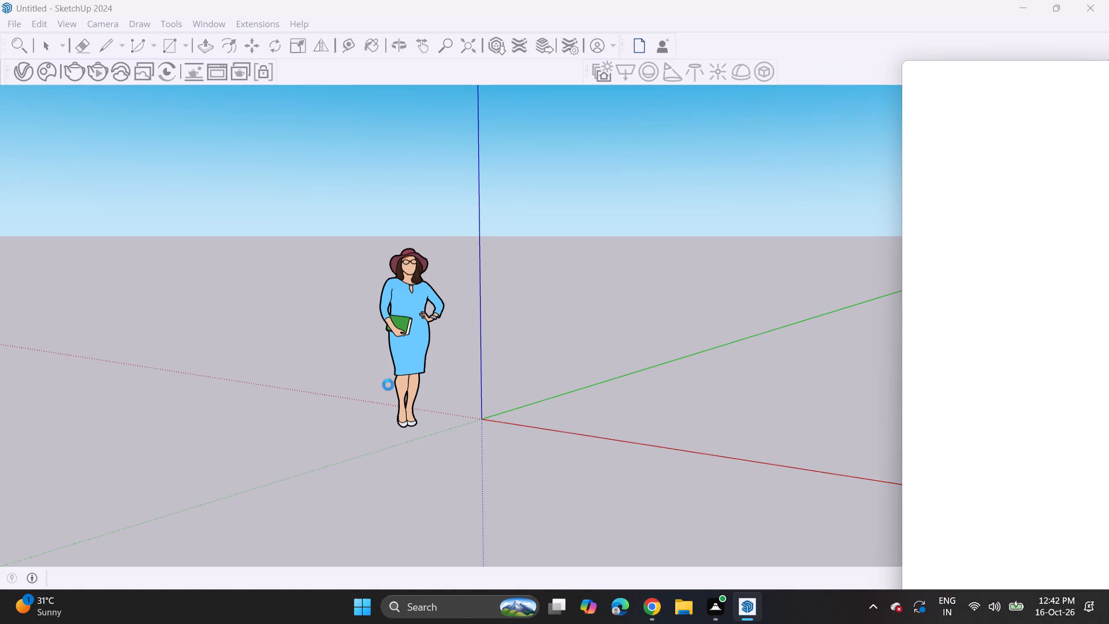
# Draw a rectangle of about 495 ft² on the ground in the empty area away from the figure.
pyautogui.moveTo(510, 416); pyautogui.dragTo(622, 435, button='middle')
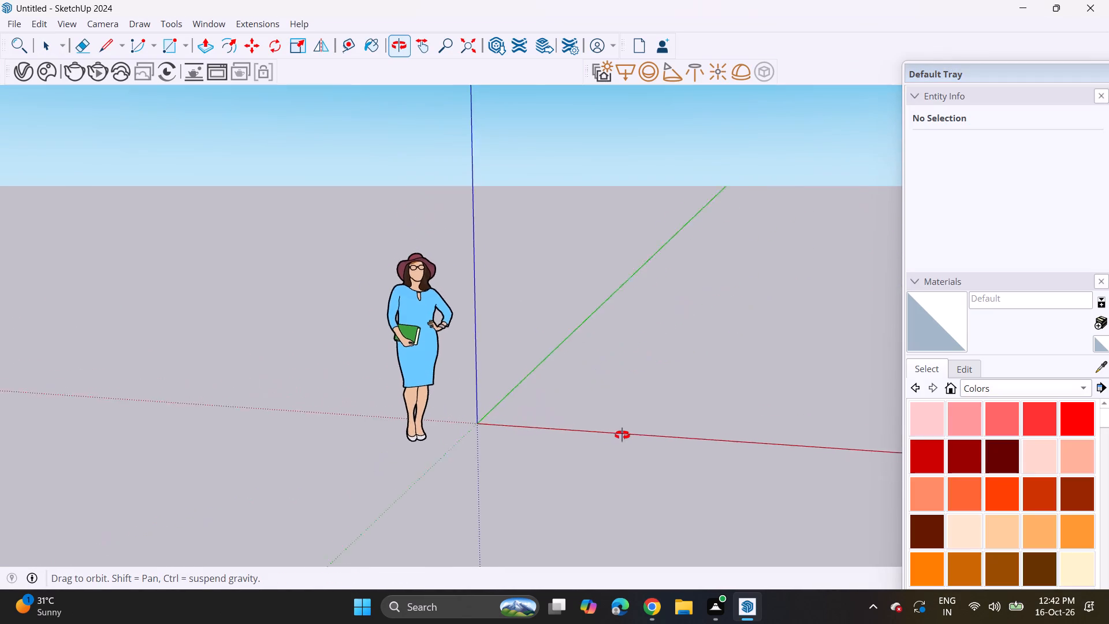
pyautogui.moveTo(622, 435); pyautogui.dragTo(697, 443, button='middle')
pyautogui.keyDown('shift'); pyautogui.moveTo(664, 377); pyautogui.dragTo(370, 511, button='middle'); pyautogui.keyUp('shift')
pyautogui.moveTo(368, 457); pyautogui.dragTo(374, 446, button='middle')
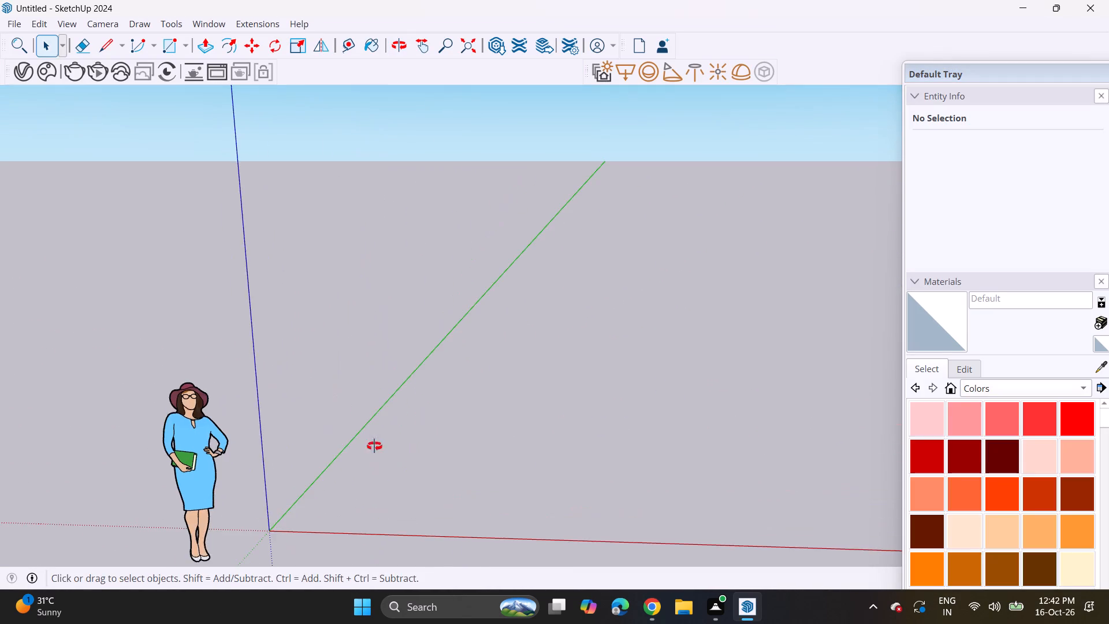
pyautogui.moveTo(374, 446); pyautogui.dragTo(408, 402, button='middle')
pyautogui.scroll(-2, 477, 418)
pyautogui.keyDown('shift'); pyautogui.moveTo(520, 421); pyautogui.dragTo(183, 463, button='middle'); pyautogui.keyUp('shift')
pyautogui.moveTo(176, 460); pyautogui.dragTo(325, 444, button='middle')
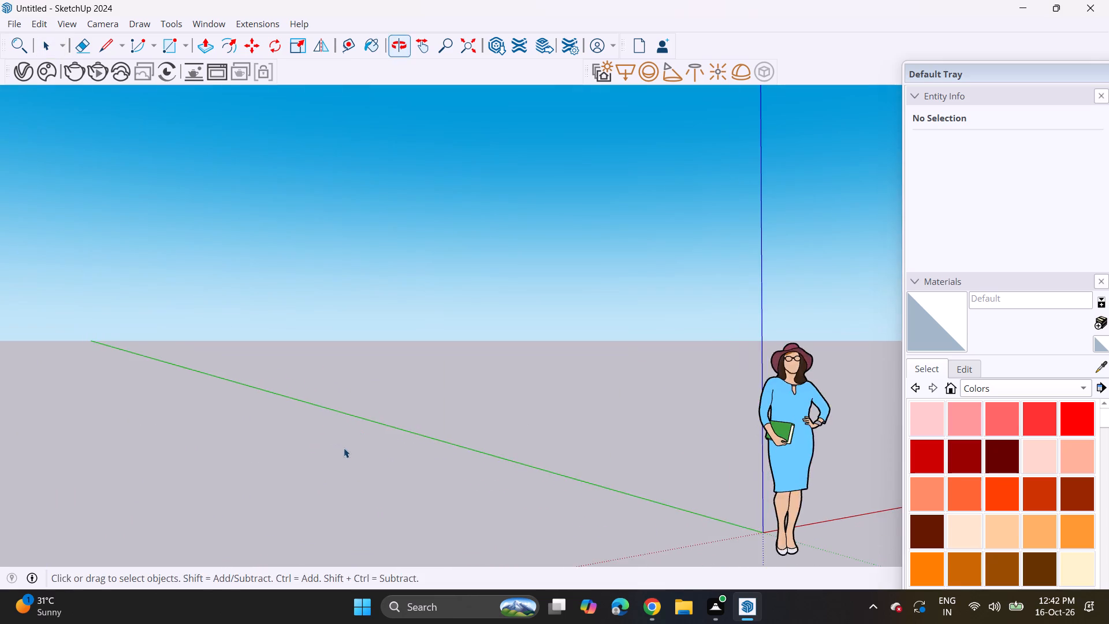
pyautogui.moveTo(377, 447); pyautogui.dragTo(146, 455, button='middle')
pyautogui.keyDown('shift'); pyautogui.moveTo(674, 434); pyautogui.dragTo(9, 426, button='middle'); pyautogui.keyUp('shift')
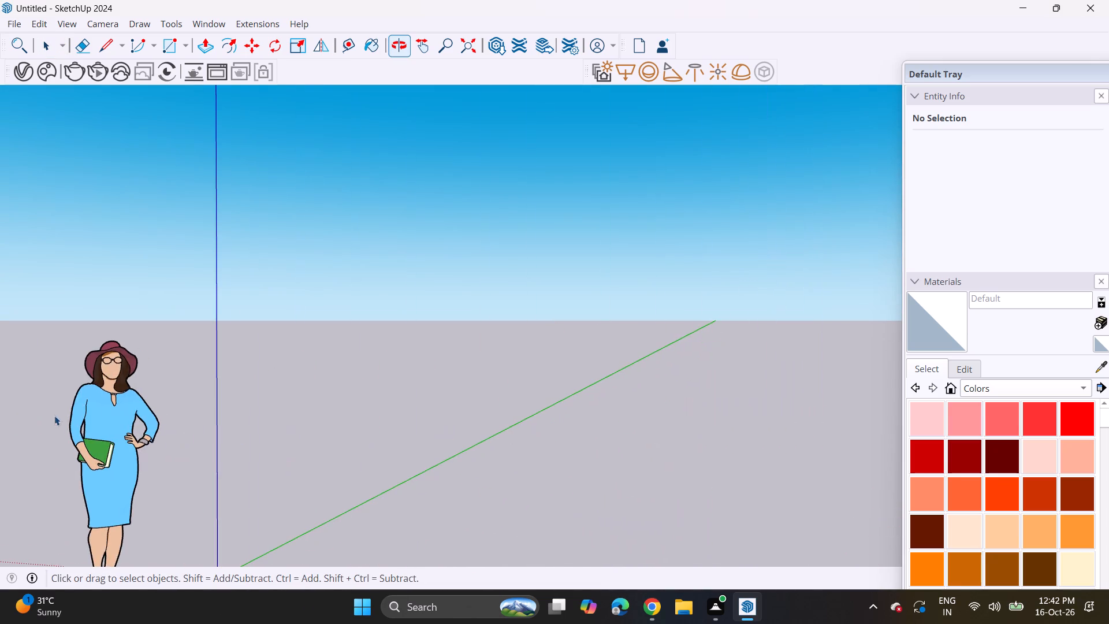
pyautogui.keyDown('shift'); pyautogui.moveTo(689, 419); pyautogui.dragTo(84, 407, button='middle'); pyautogui.keyUp('shift')
pyautogui.keyDown('shift'); pyautogui.moveTo(659, 397); pyautogui.dragTo(285, 361, button='middle'); pyautogui.keyUp('shift')
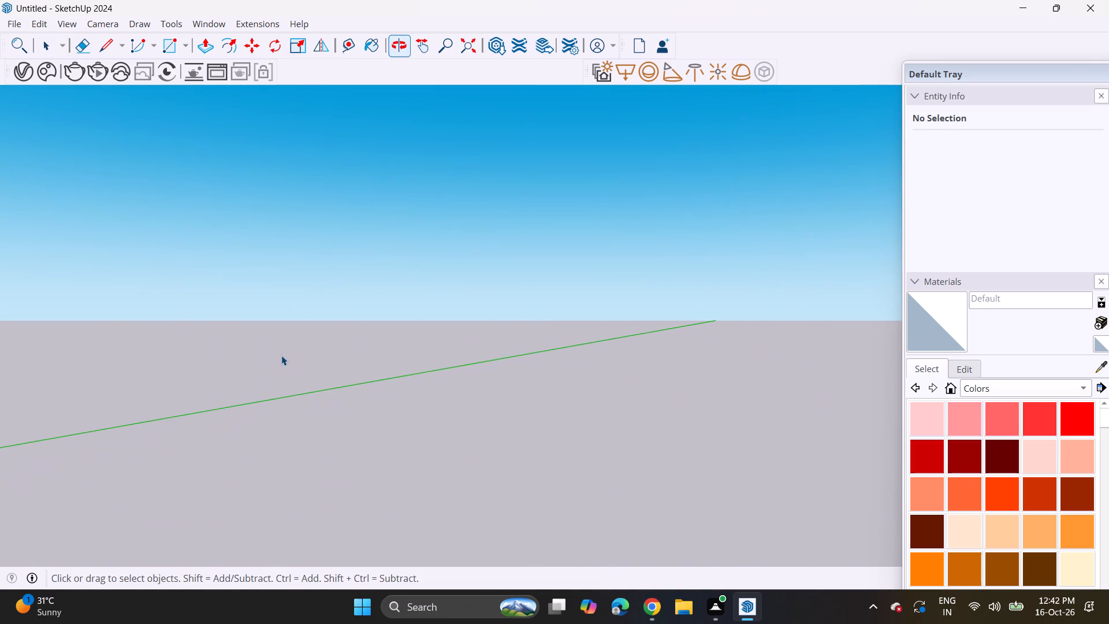
pyautogui.scroll(-6, 281, 351)
pyautogui.moveTo(451, 344); pyautogui.dragTo(532, 373, button='middle')
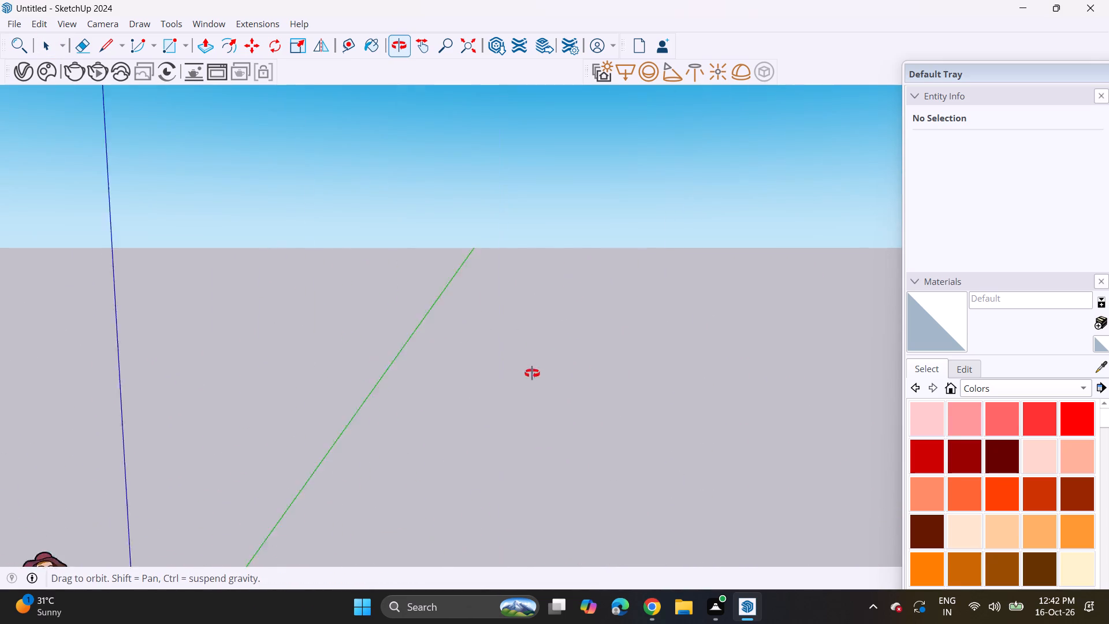
pyautogui.moveTo(532, 373); pyautogui.dragTo(500, 373, button='middle')
pyautogui.keyDown('shift'); pyautogui.moveTo(753, 354); pyautogui.dragTo(471, 377, button='middle'); pyautogui.keyUp('shift')
pyautogui.keyDown('shift'); pyautogui.moveTo(690, 379); pyautogui.dragTo(390, 373, button='middle'); pyautogui.keyUp('shift')
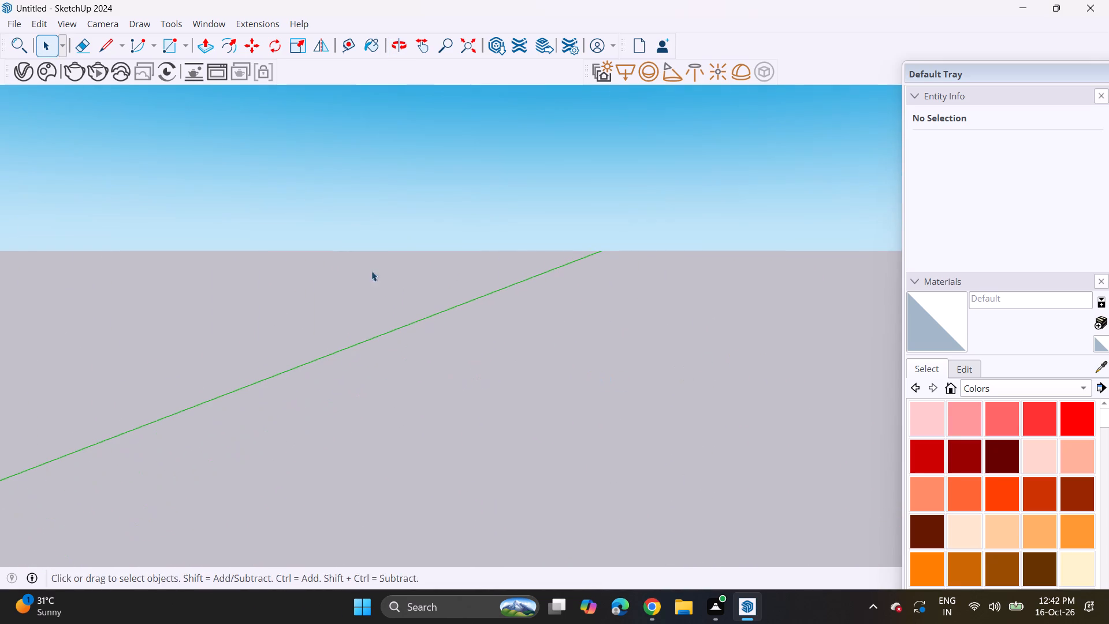
pyautogui.click(176, 46)
pyautogui.moveTo(545, 435); pyautogui.dragTo(542, 463, button='middle')
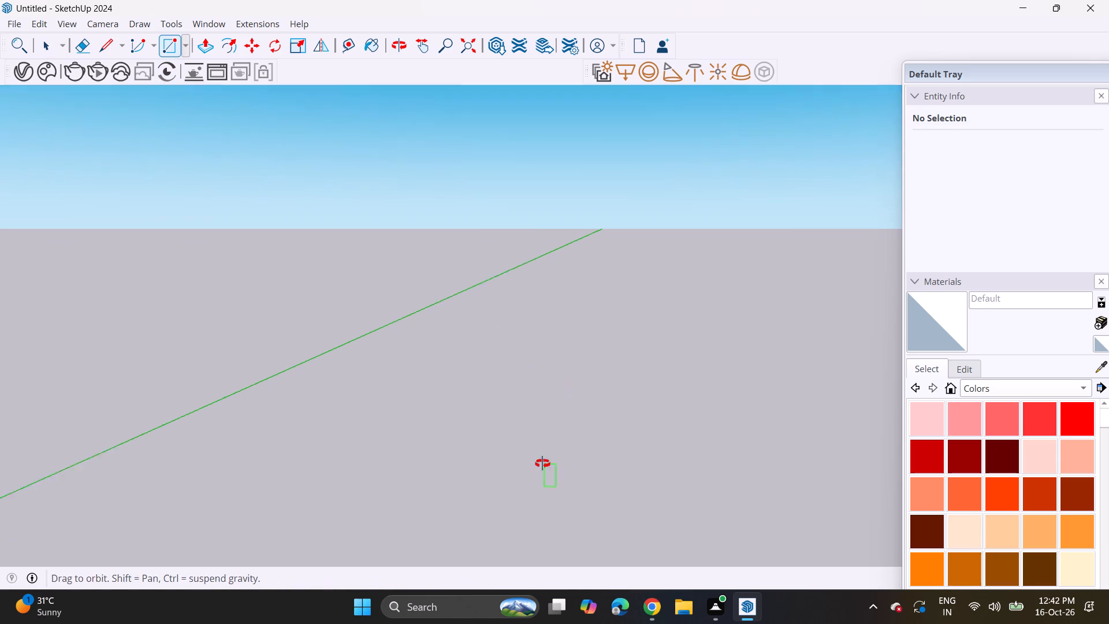
pyautogui.moveTo(542, 463); pyautogui.dragTo(541, 474, button='middle')
pyautogui.click(516, 471)
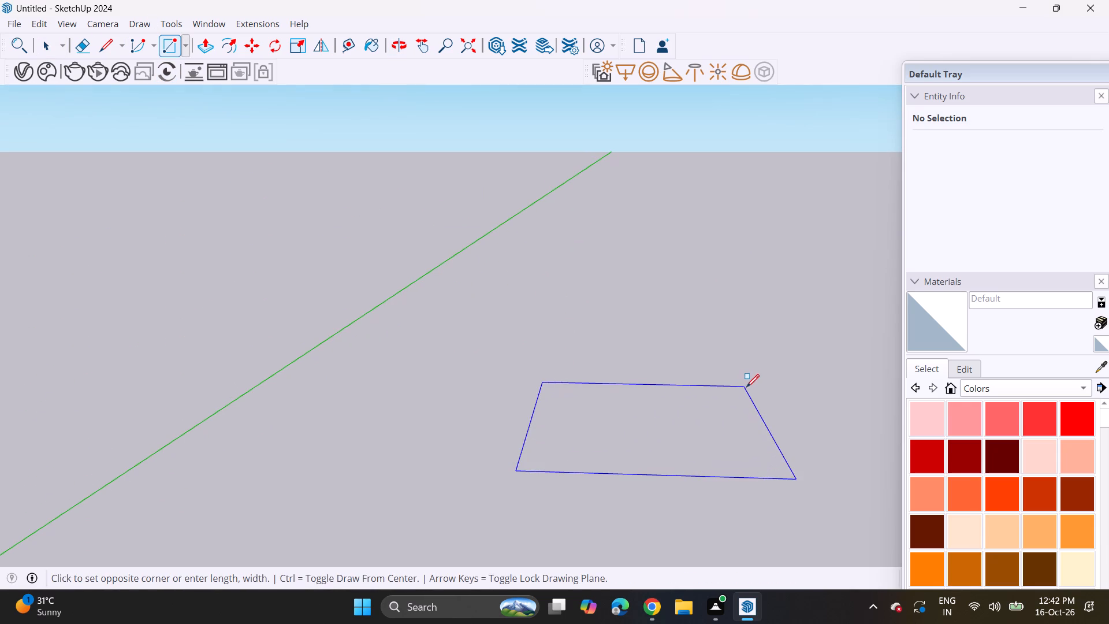
pyautogui.click(756, 388)
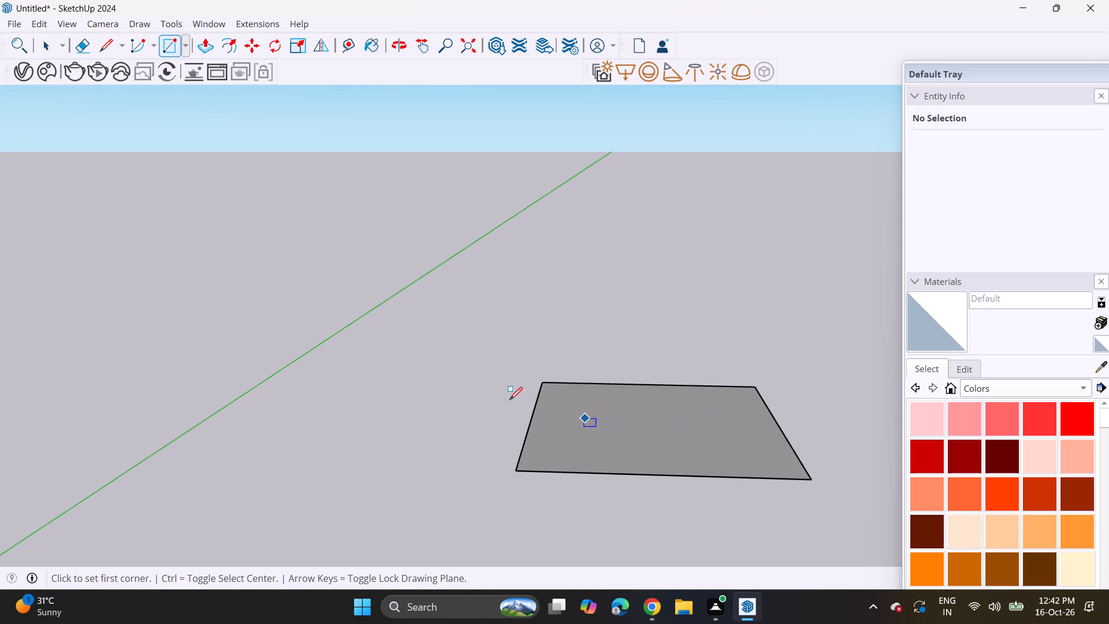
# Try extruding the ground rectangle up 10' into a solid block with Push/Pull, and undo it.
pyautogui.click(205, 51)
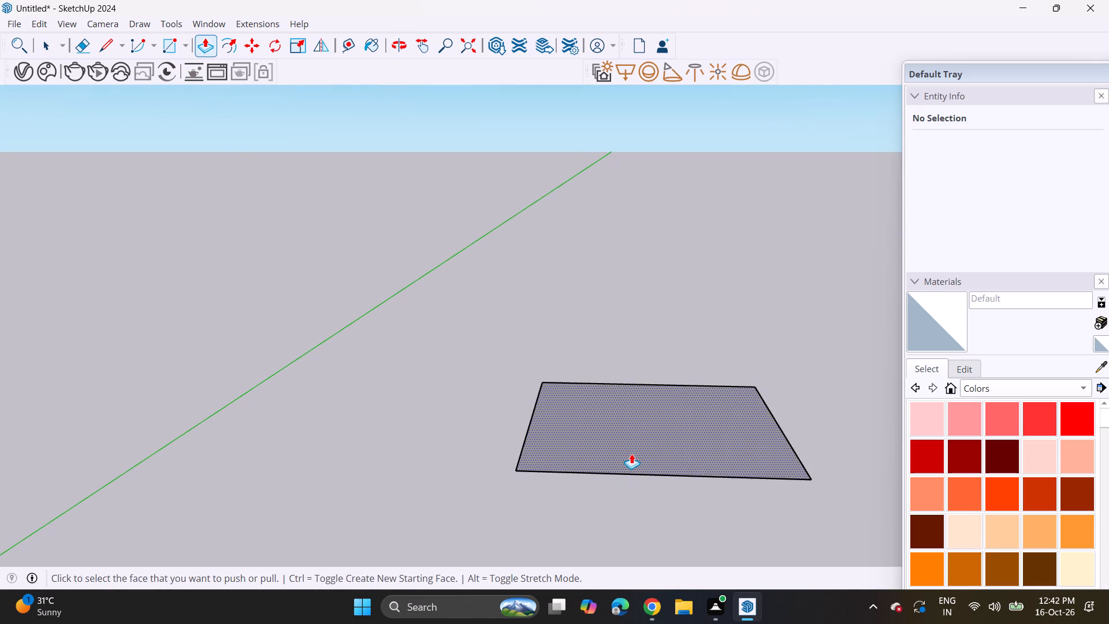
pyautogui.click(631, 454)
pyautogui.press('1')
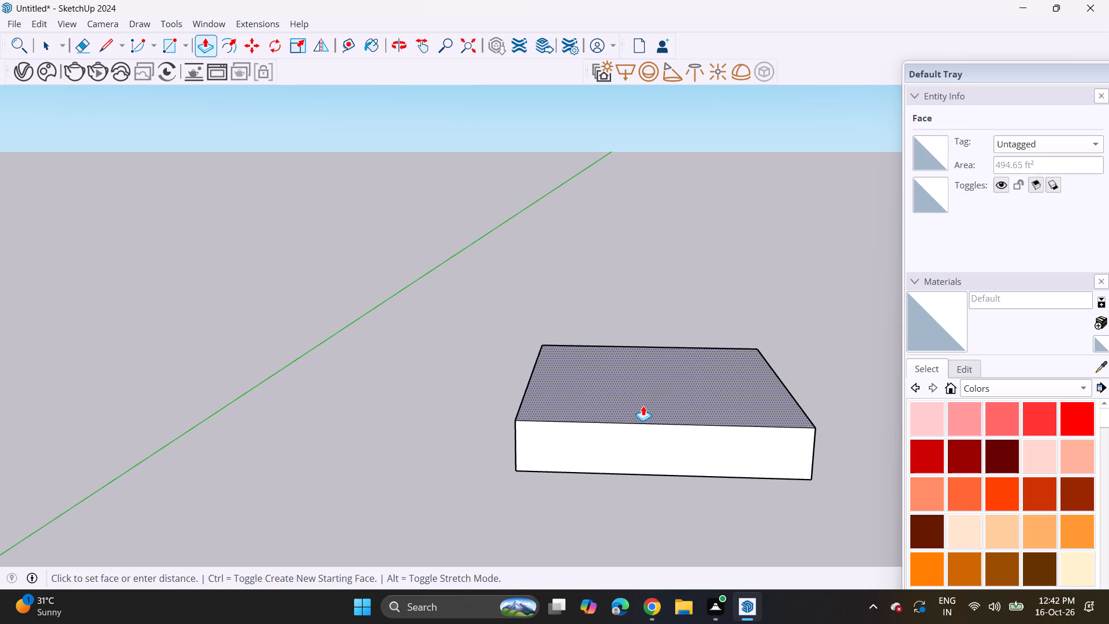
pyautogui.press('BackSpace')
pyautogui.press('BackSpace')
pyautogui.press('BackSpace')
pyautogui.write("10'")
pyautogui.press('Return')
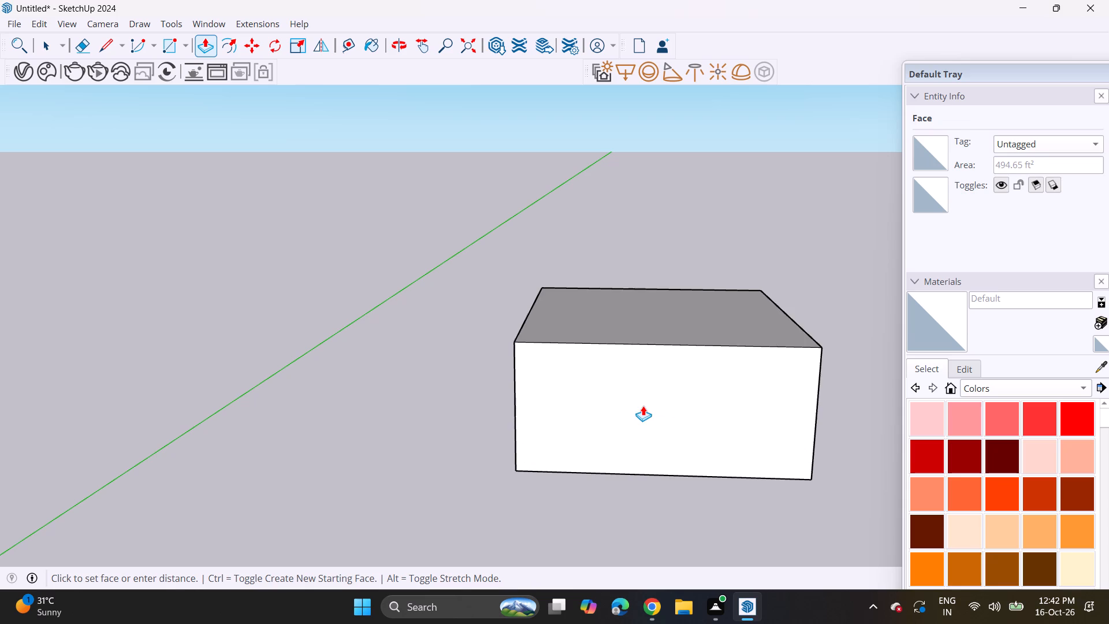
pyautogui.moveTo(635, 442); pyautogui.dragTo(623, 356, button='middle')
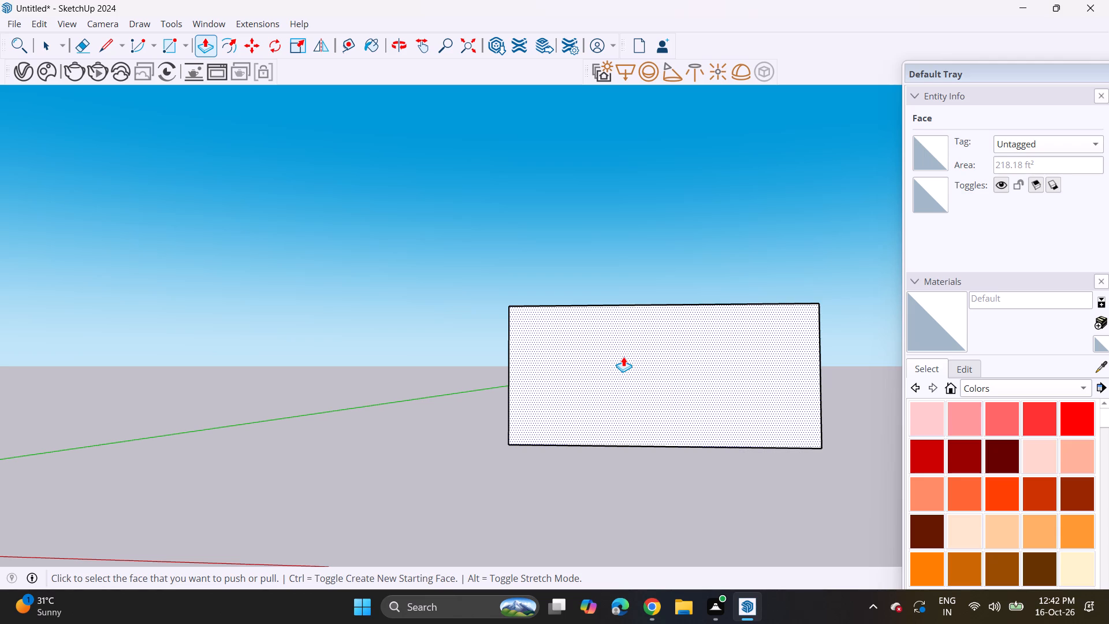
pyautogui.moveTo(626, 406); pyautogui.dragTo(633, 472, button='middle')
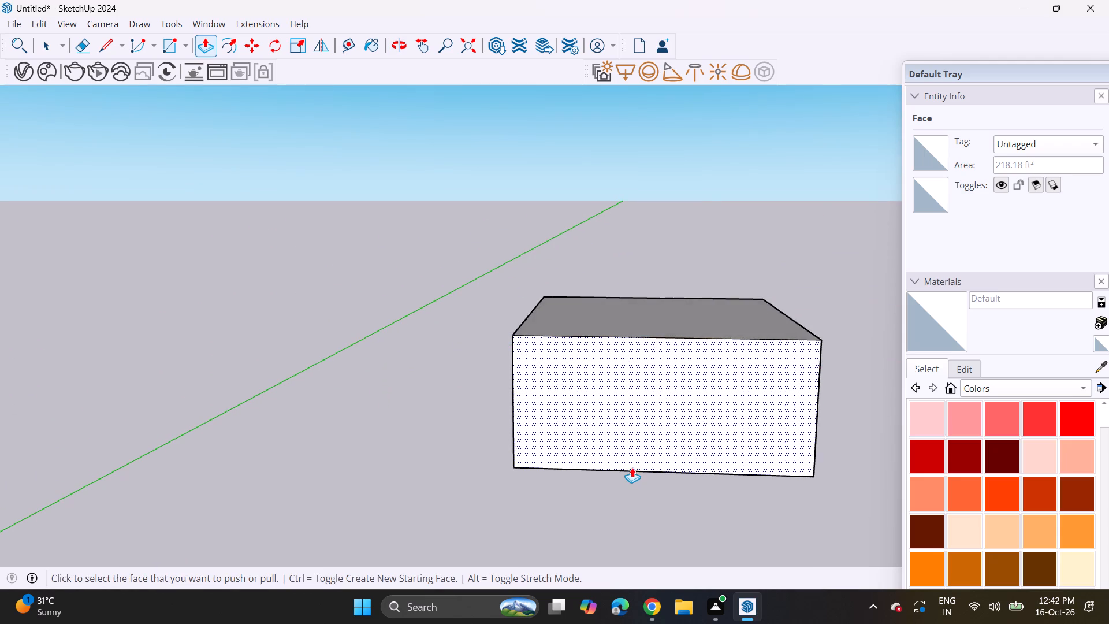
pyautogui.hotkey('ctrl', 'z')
# Push/Pull the ground rectangle up slightly to form a thin floor slab.
pyautogui.click(634, 443)
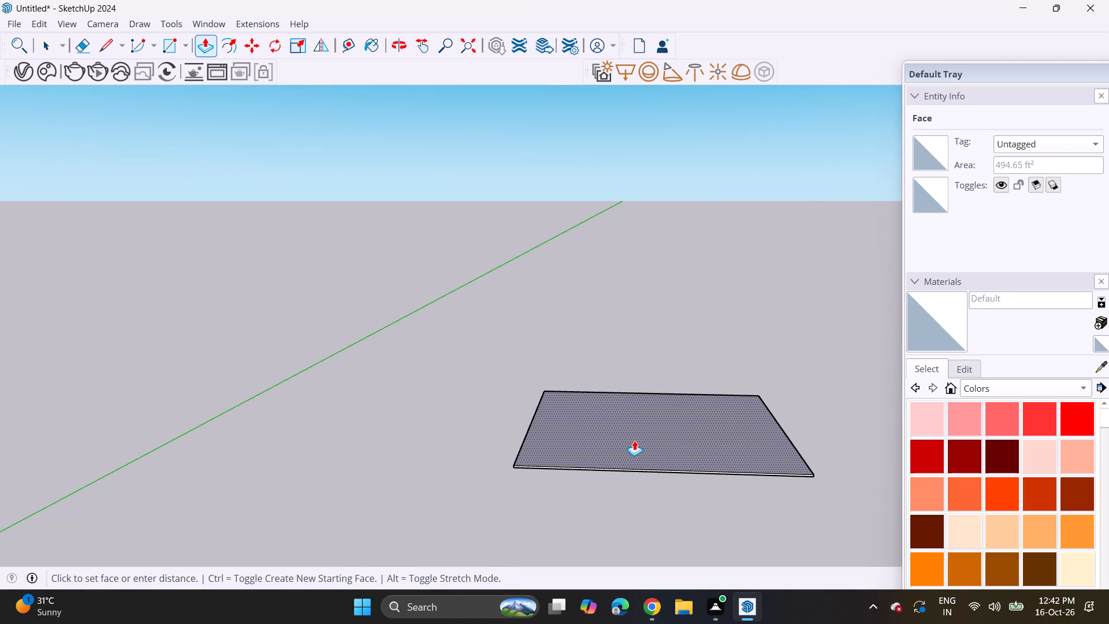
pyautogui.click(634, 440)
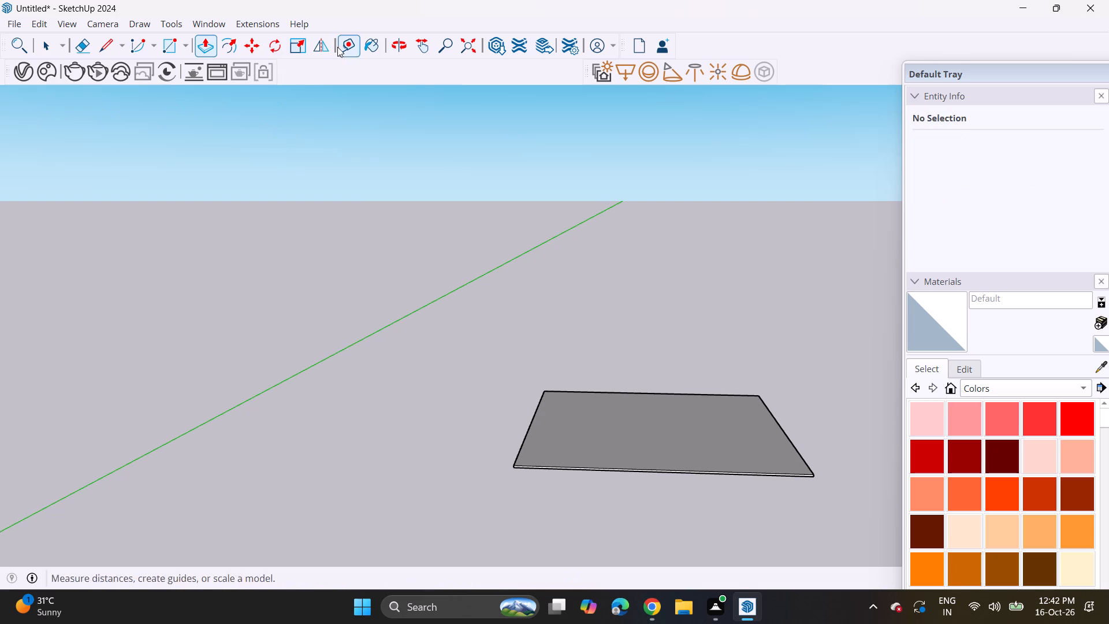
# Offset the slab's top face edges slightly inward to outline the wall thickness.
pyautogui.click(227, 47)
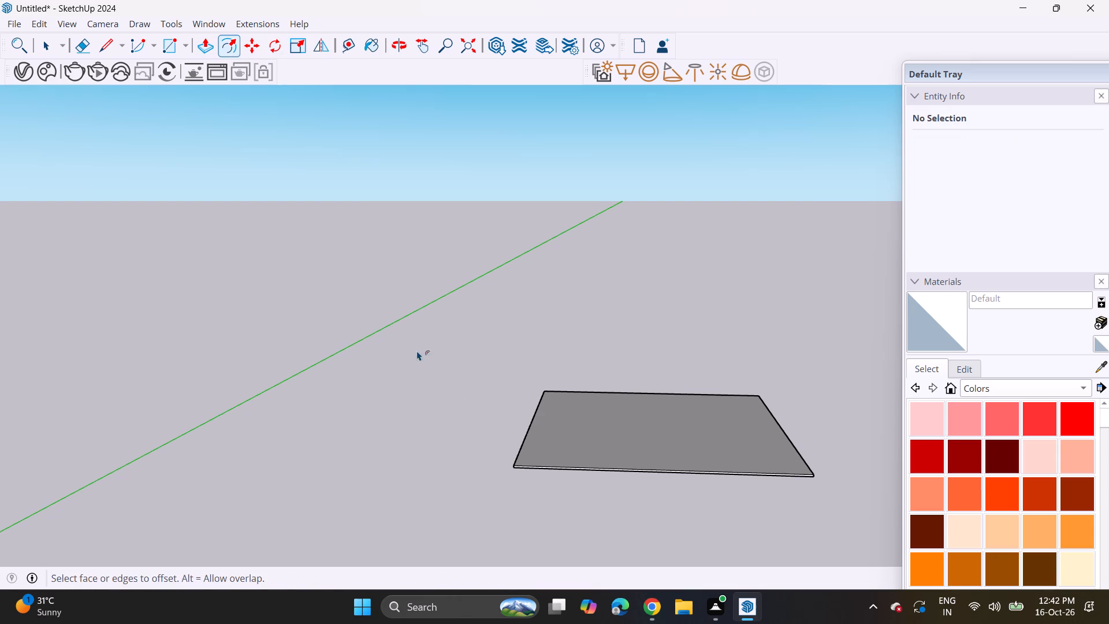
pyautogui.moveTo(537, 484); pyautogui.dragTo(537, 529, button='middle')
pyautogui.click(541, 411)
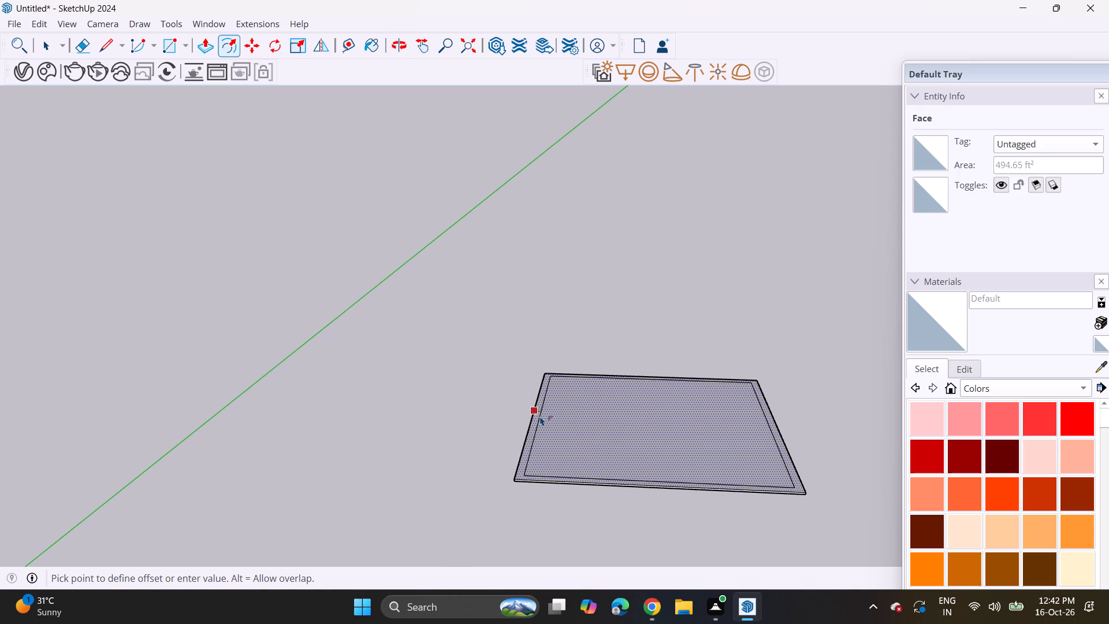
pyautogui.click(540, 416)
pyautogui.press('space')
# Move the inner front edge of the offset outline onto the slab's outer front edge to leave that side open.
pyautogui.click(645, 478)
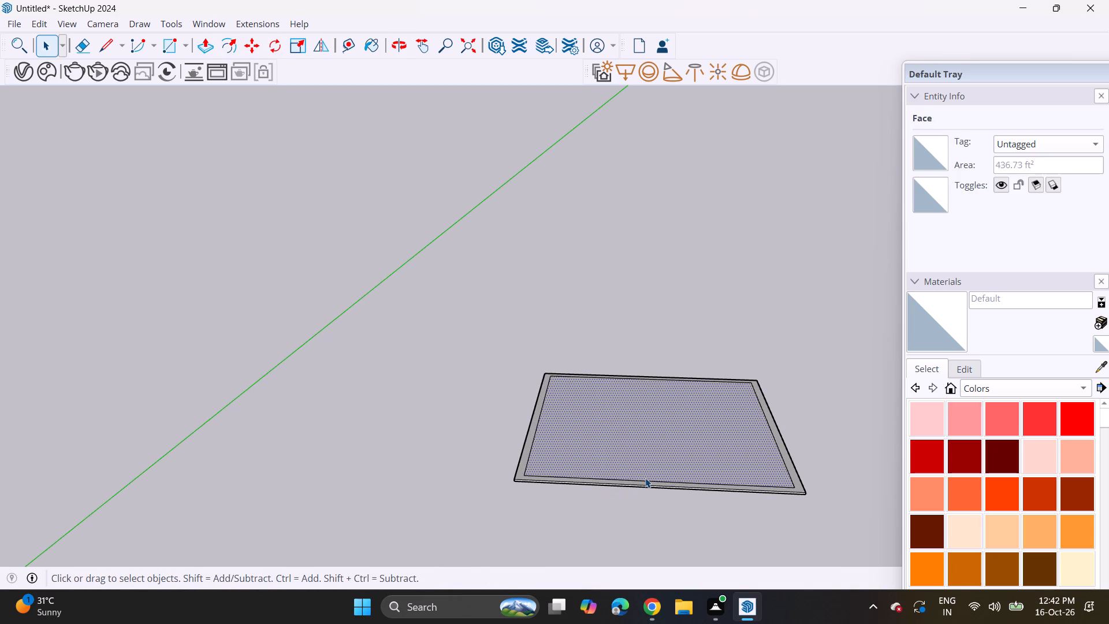
pyautogui.click(647, 482)
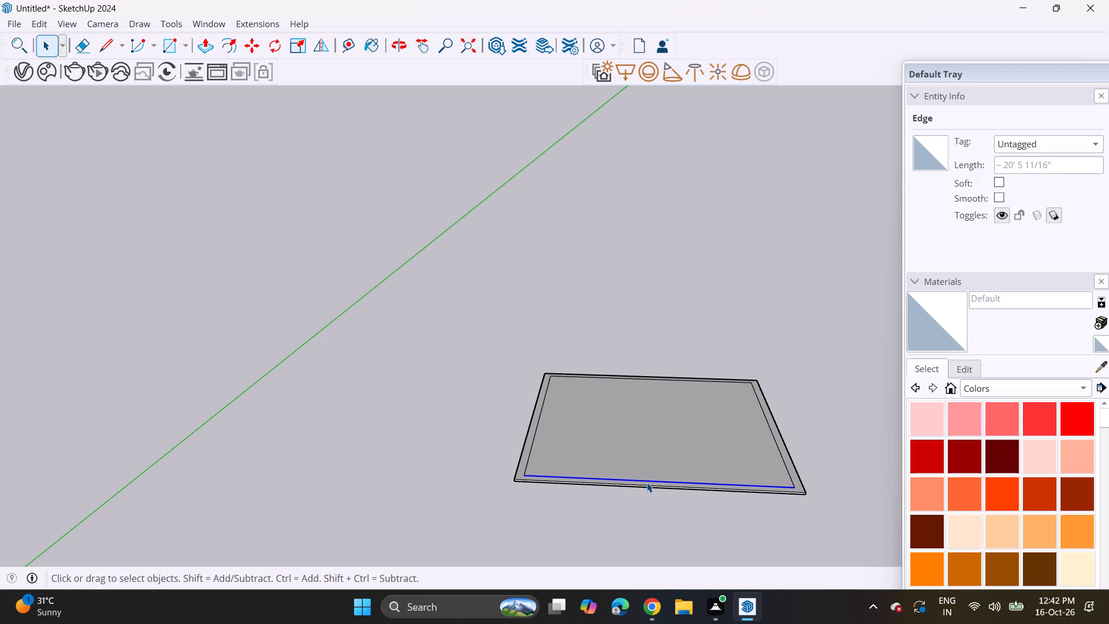
pyautogui.press('m')
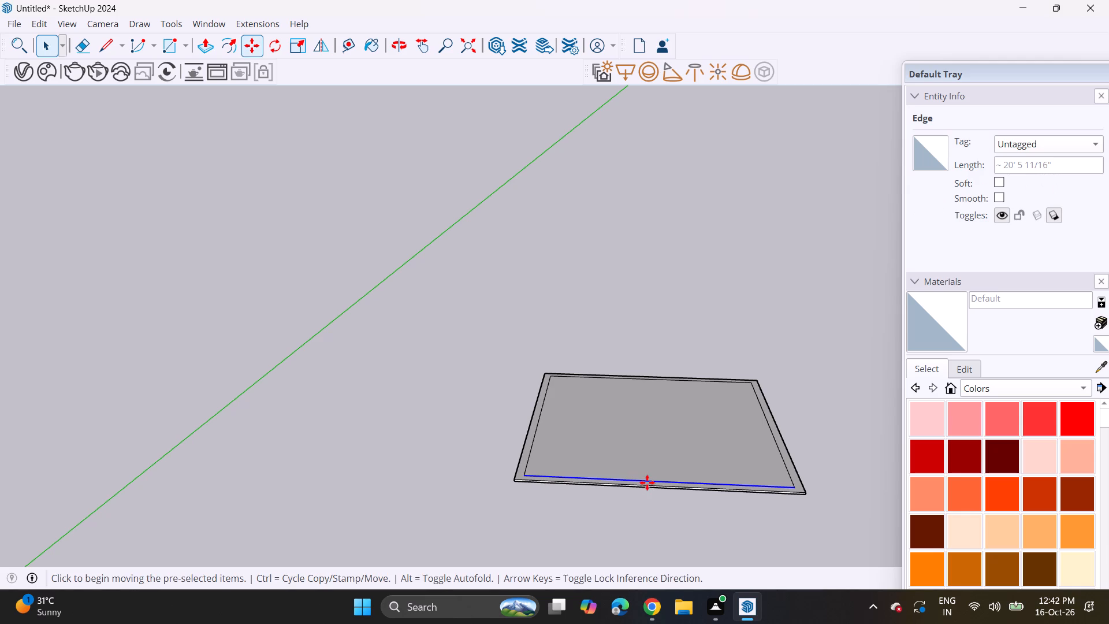
pyautogui.click(650, 480)
pyautogui.click(653, 486)
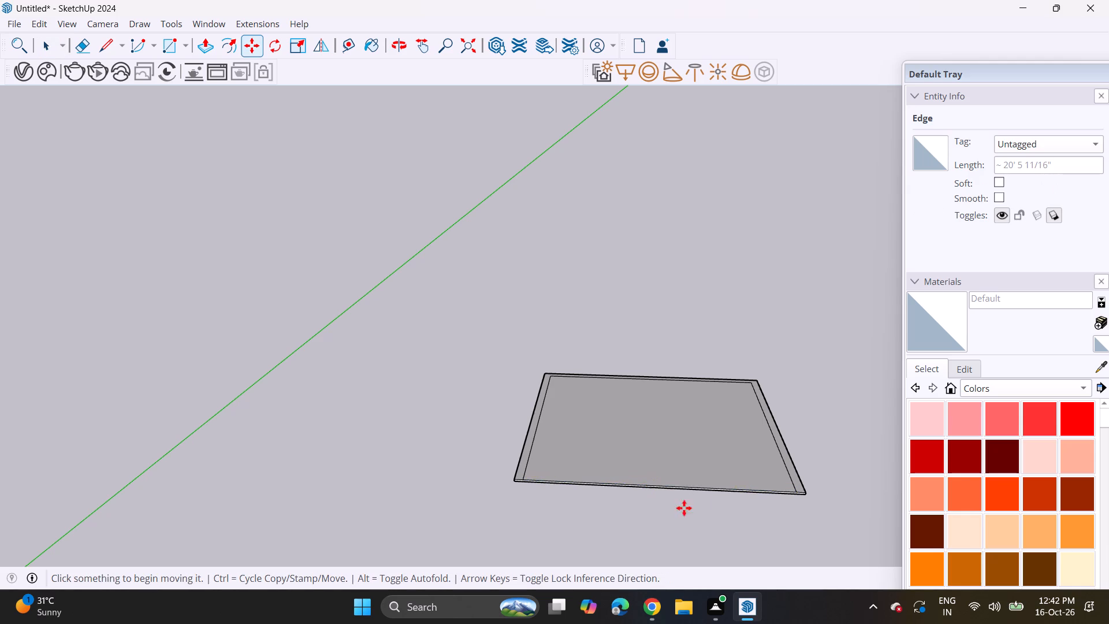
# Push/Pull the U-shaped border face up 10' to raise the room's three walls.
pyautogui.moveTo(736, 476); pyautogui.dragTo(717, 520, button='middle')
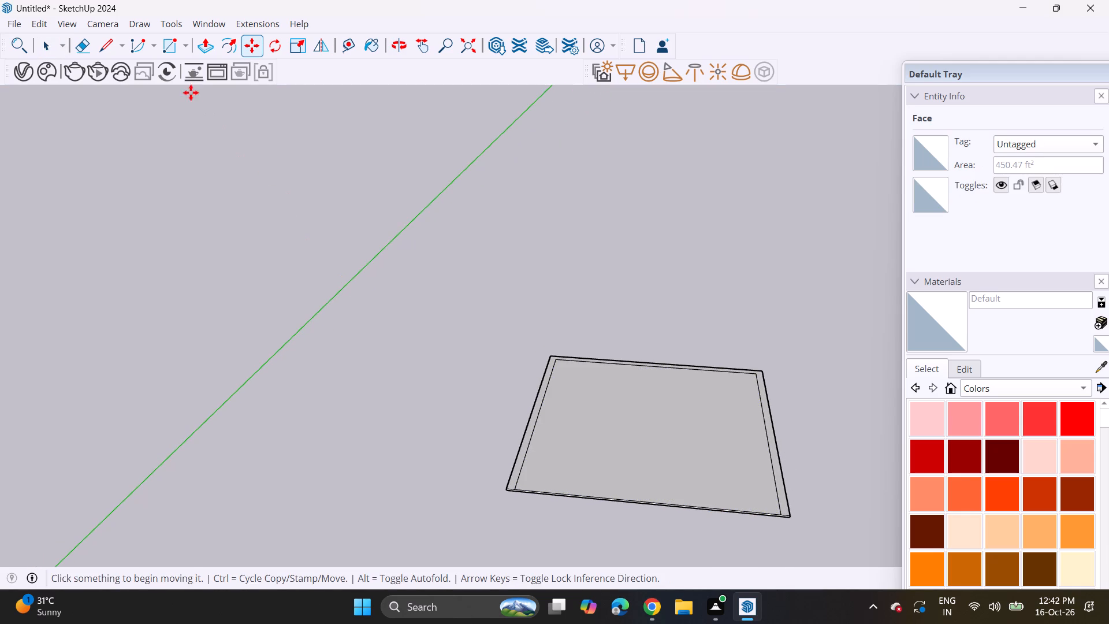
pyautogui.click(204, 54)
pyautogui.click(524, 454)
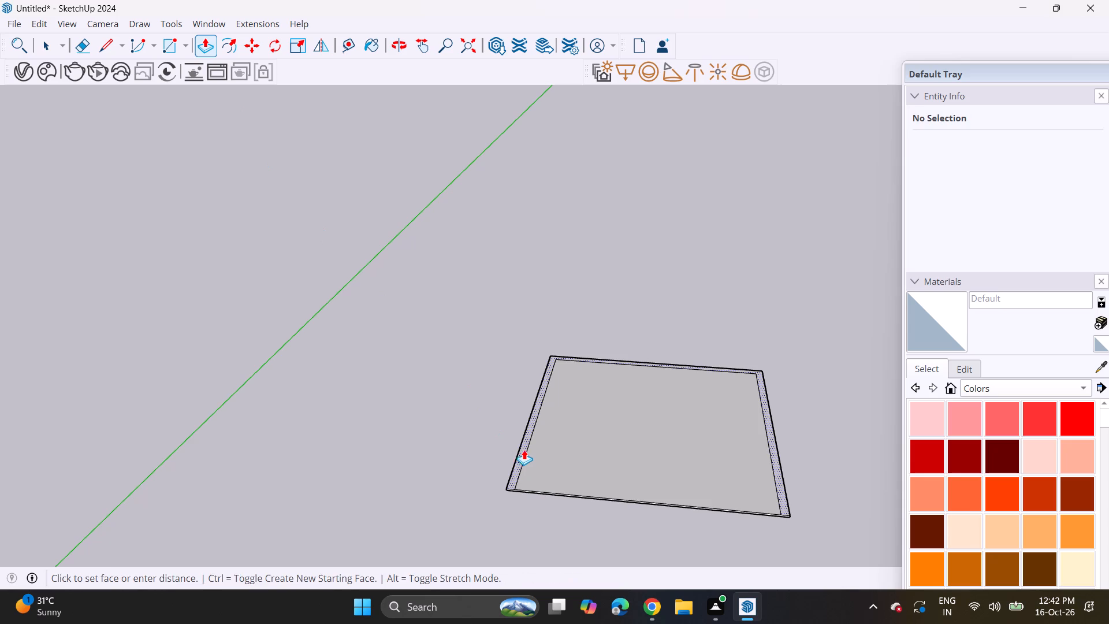
pyautogui.write("10'")
pyautogui.press('Return')
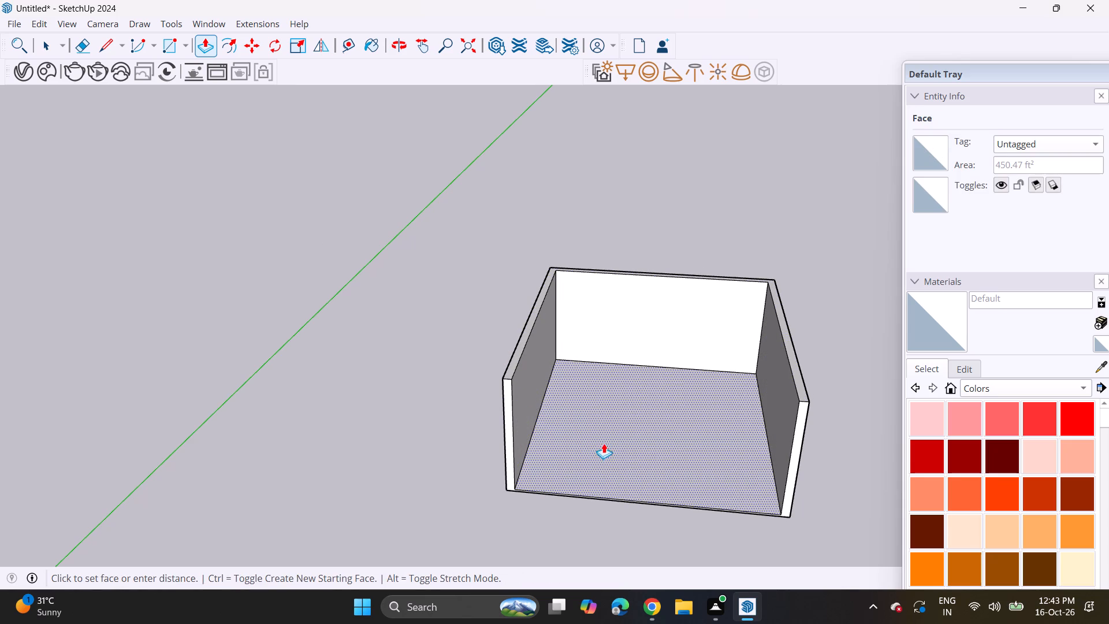
# Draw a vertical rotated rectangle 6" high along the full outer top edge of the back wall.
pyautogui.moveTo(612, 440); pyautogui.dragTo(630, 326, button='middle')
pyautogui.moveTo(667, 375); pyautogui.dragTo(539, 510, button='middle')
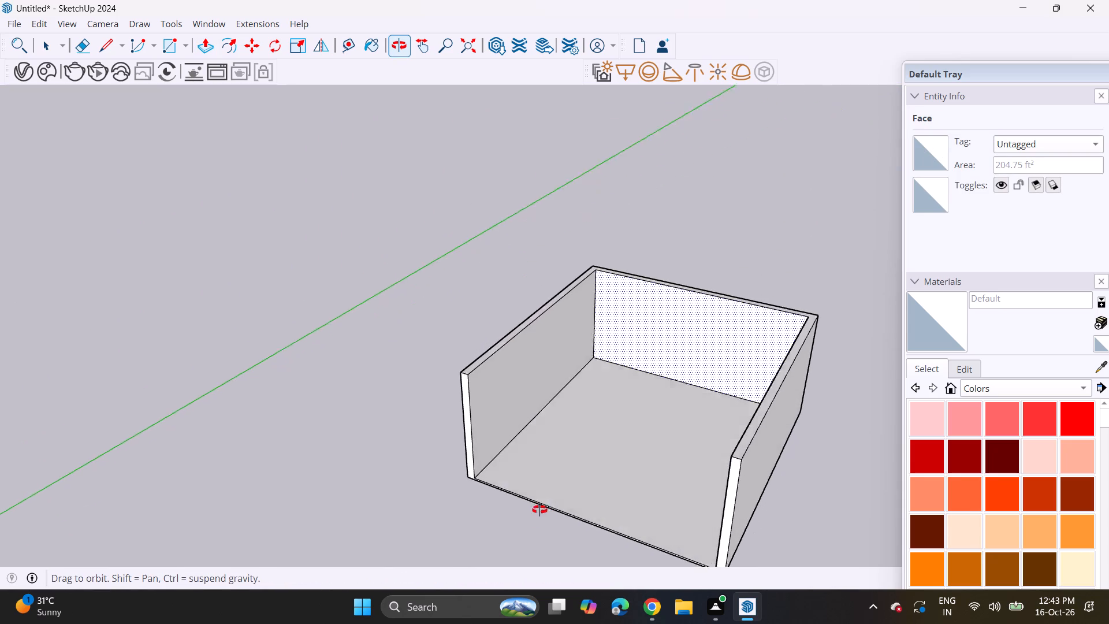
pyautogui.moveTo(539, 510); pyautogui.dragTo(533, 544, button='middle')
pyautogui.moveTo(567, 361); pyautogui.dragTo(598, 411, button='middle')
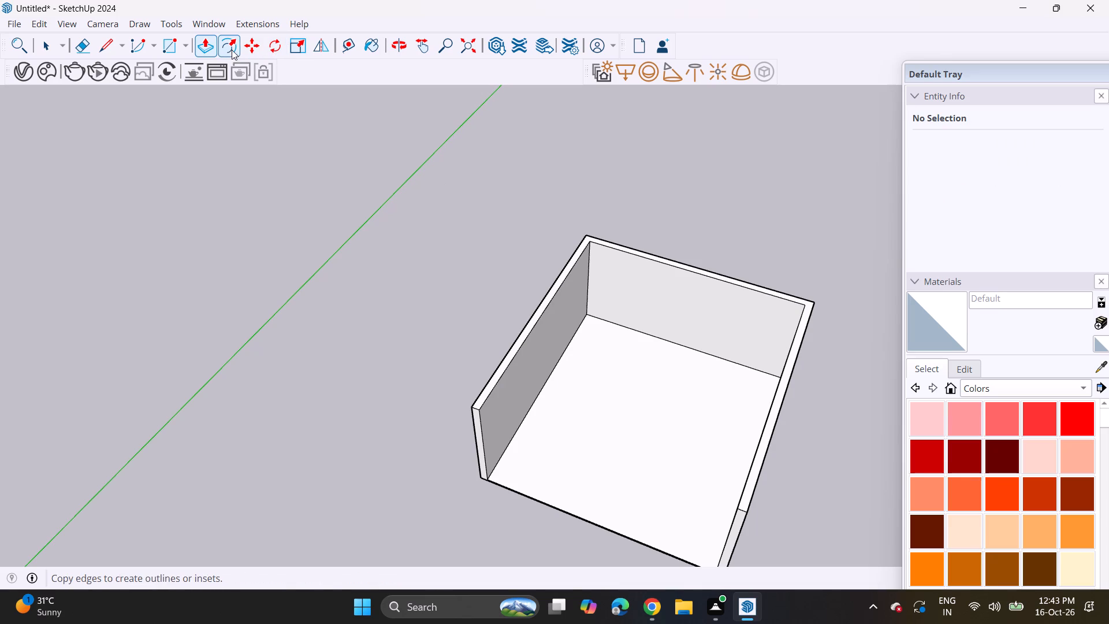
pyautogui.click(185, 50)
pyautogui.click(192, 84)
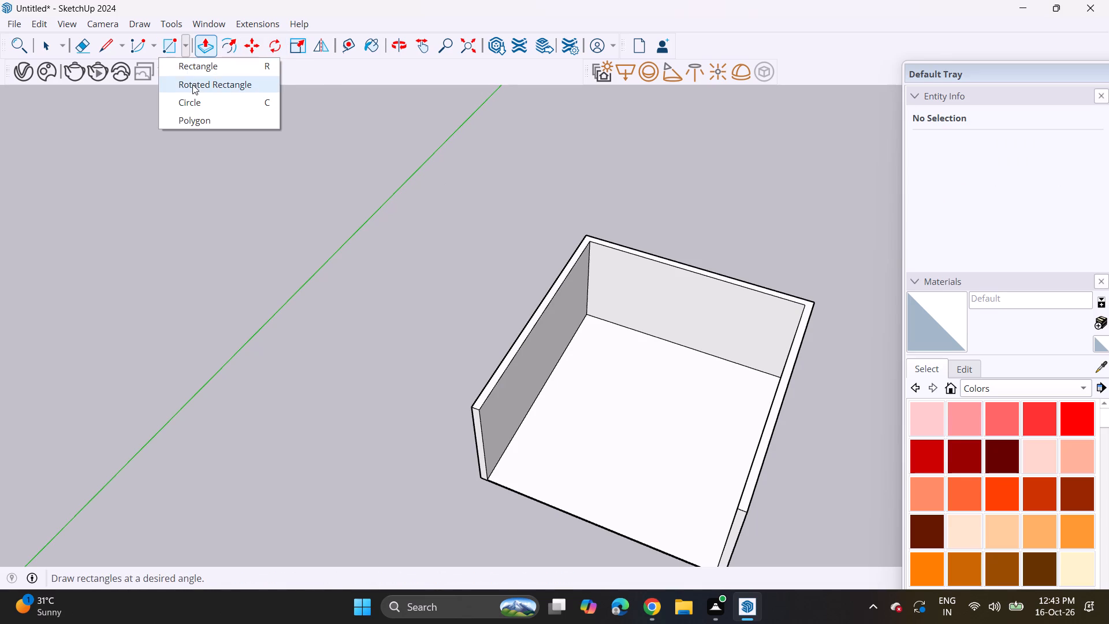
pyautogui.click(586, 235)
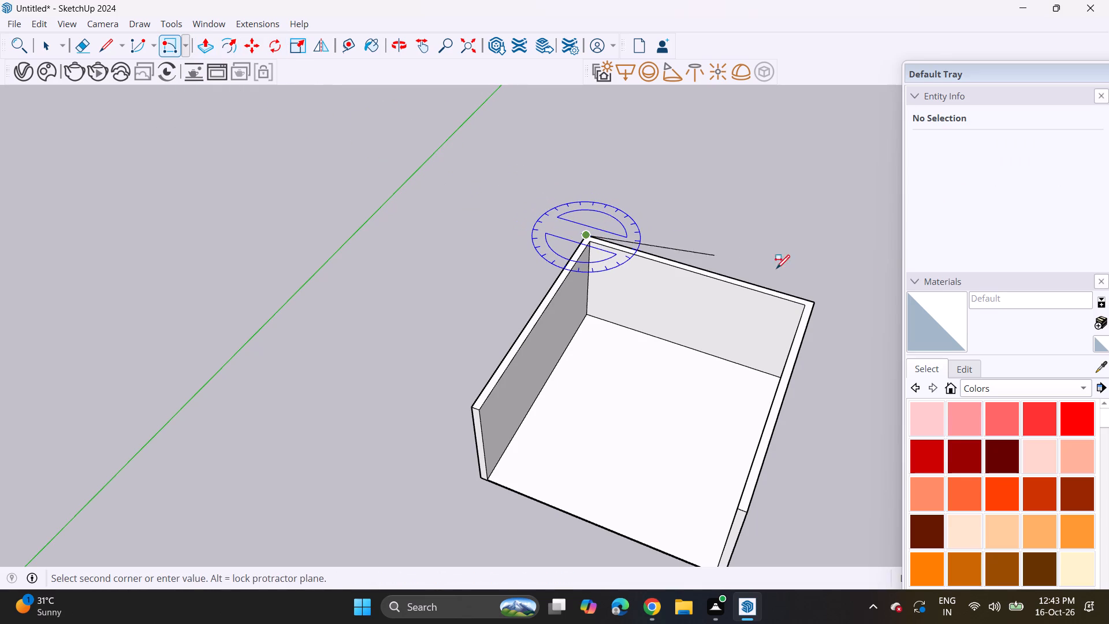
pyautogui.click(817, 302)
pyautogui.moveTo(820, 291); pyautogui.dragTo(689, 215, button='middle')
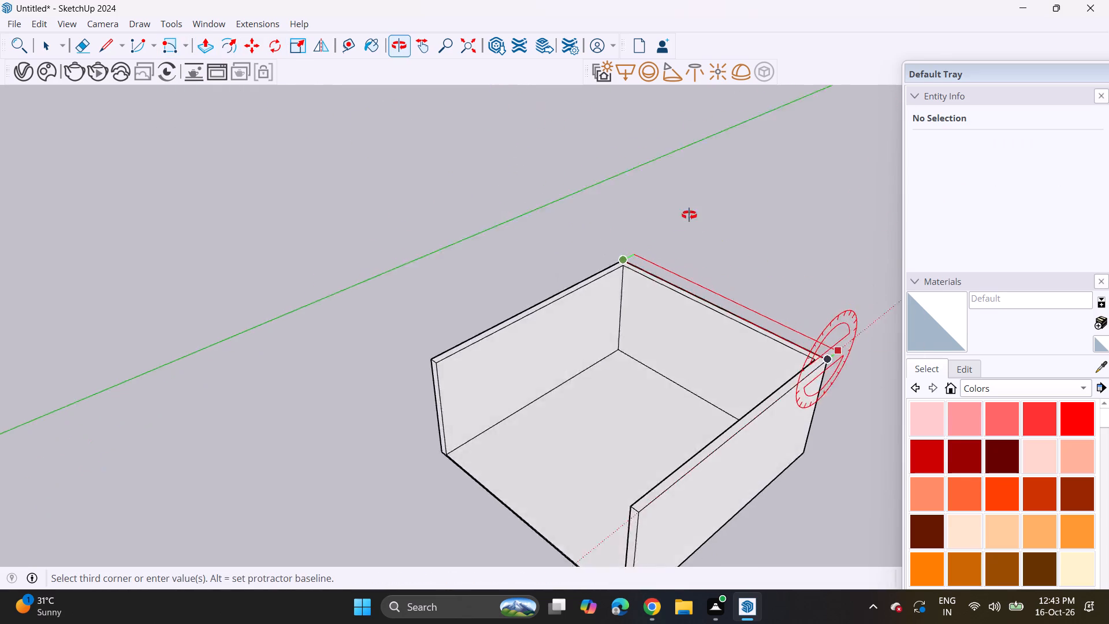
pyautogui.moveTo(689, 215); pyautogui.dragTo(655, 191, button='middle')
pyautogui.moveTo(788, 309); pyautogui.dragTo(612, 214, button='middle')
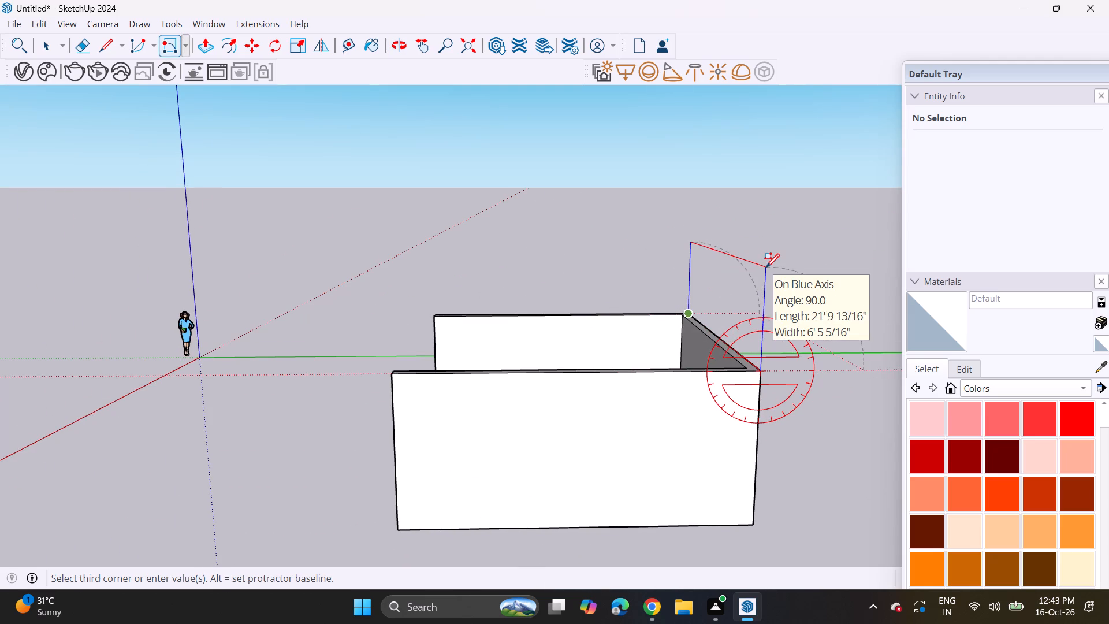
pyautogui.press('6')
pyautogui.press('Return')
# Push/Pull the 6" strip above the back wall forward to the side walls' front ends to form the ceiling slab.
pyautogui.moveTo(423, 388); pyautogui.dragTo(661, 494, button='middle')
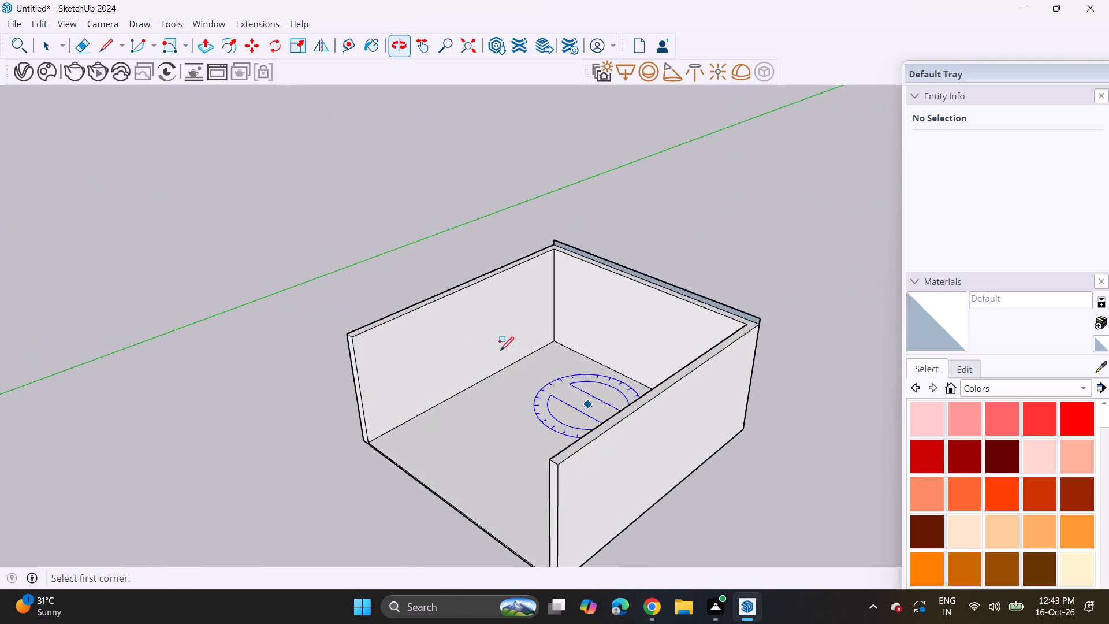
pyautogui.click(208, 48)
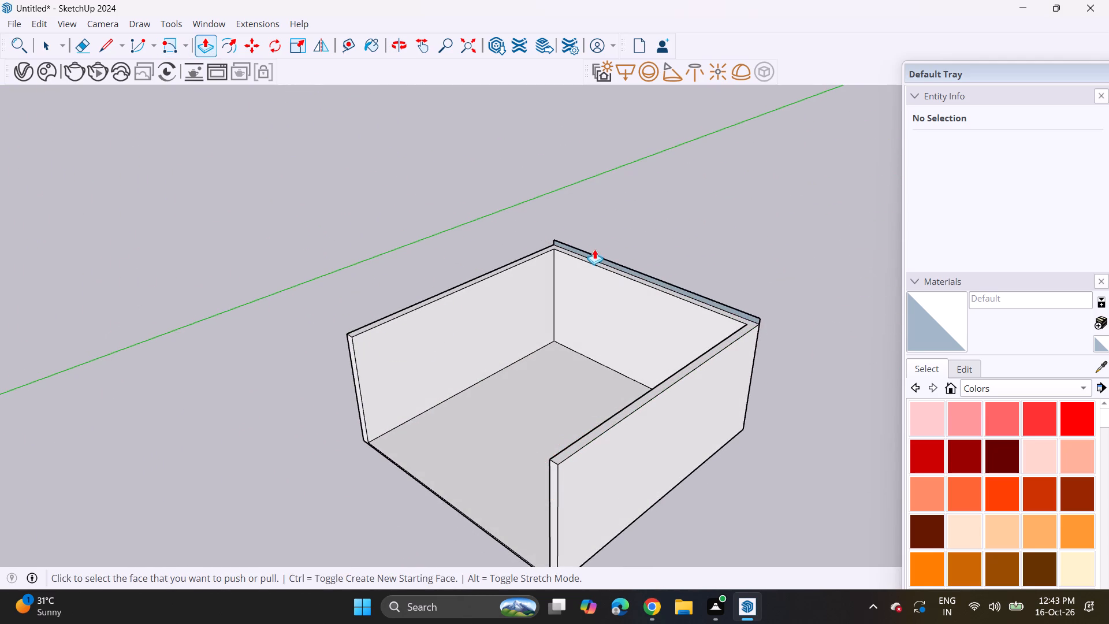
pyautogui.click(596, 257)
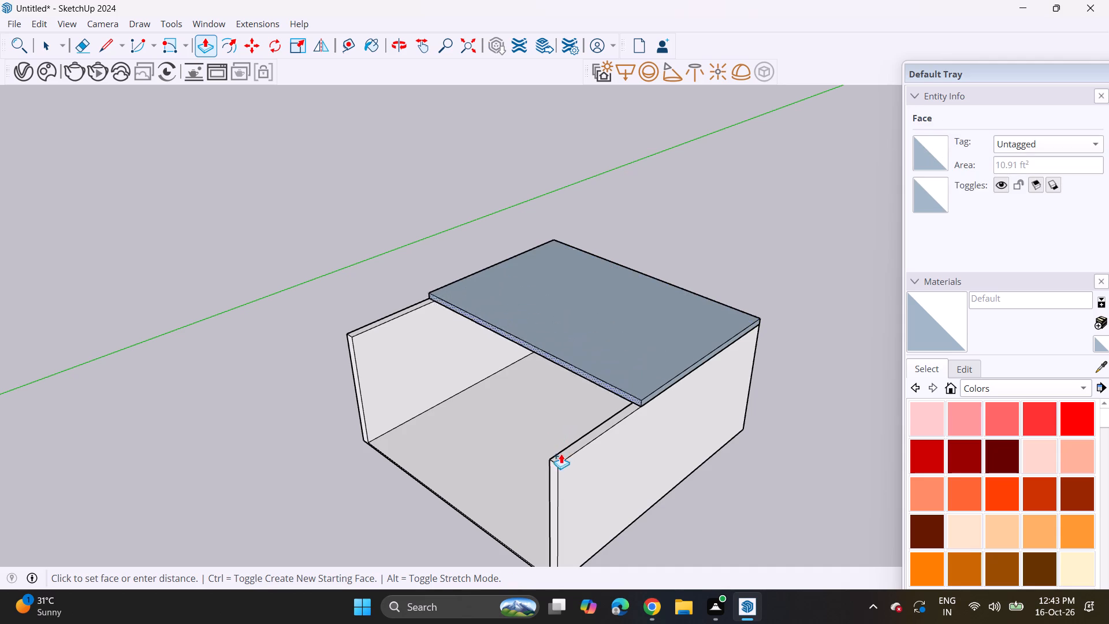
pyautogui.click(556, 477)
# Place guide lines 4" above the floor along the inside of the back wall and the right side wall.
pyautogui.moveTo(428, 466); pyautogui.dragTo(624, 285, button='middle')
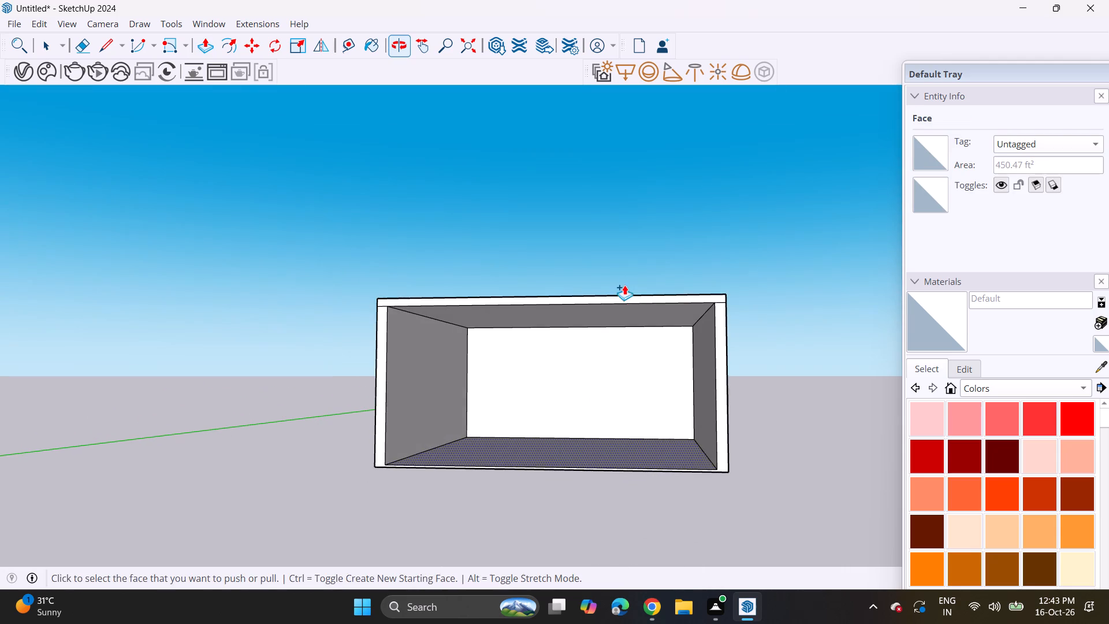
pyautogui.moveTo(580, 350); pyautogui.dragTo(594, 350, button='middle')
pyautogui.scroll(2, 587, 373)
pyautogui.moveTo(554, 392); pyautogui.dragTo(563, 389, button='middle')
pyautogui.scroll(3, 563, 389)
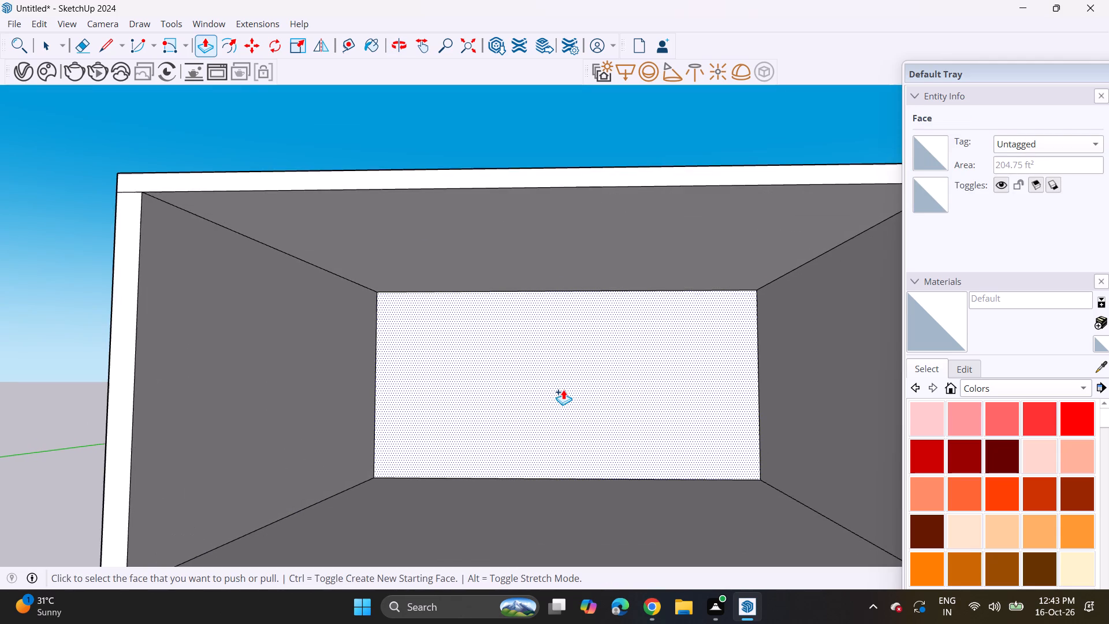
pyautogui.scroll(1, 563, 389)
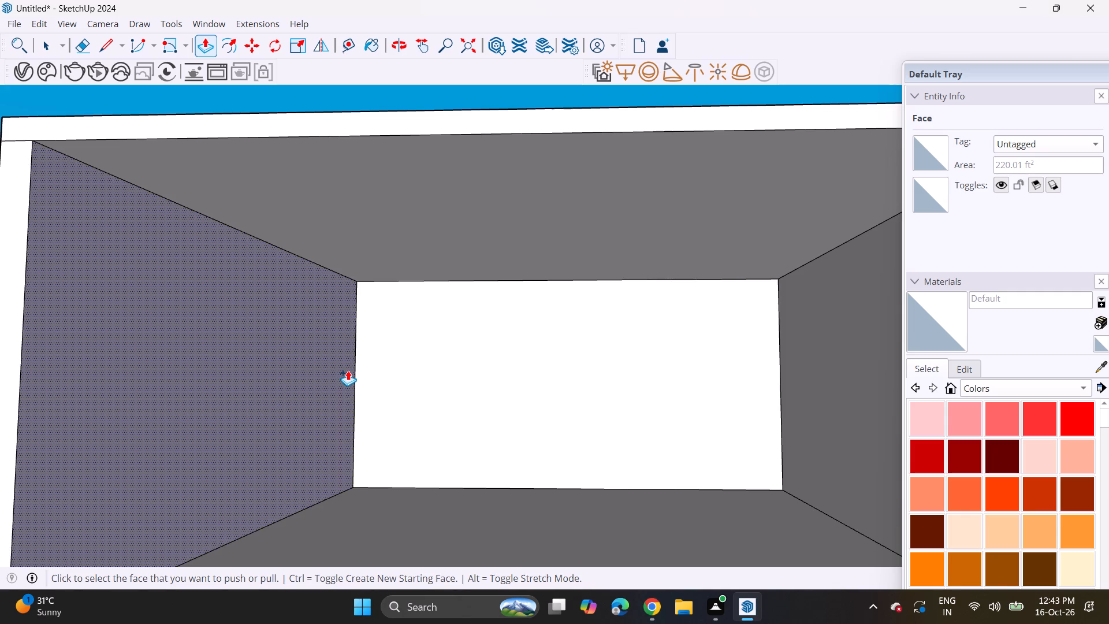
pyautogui.click(181, 42)
pyautogui.click(184, 73)
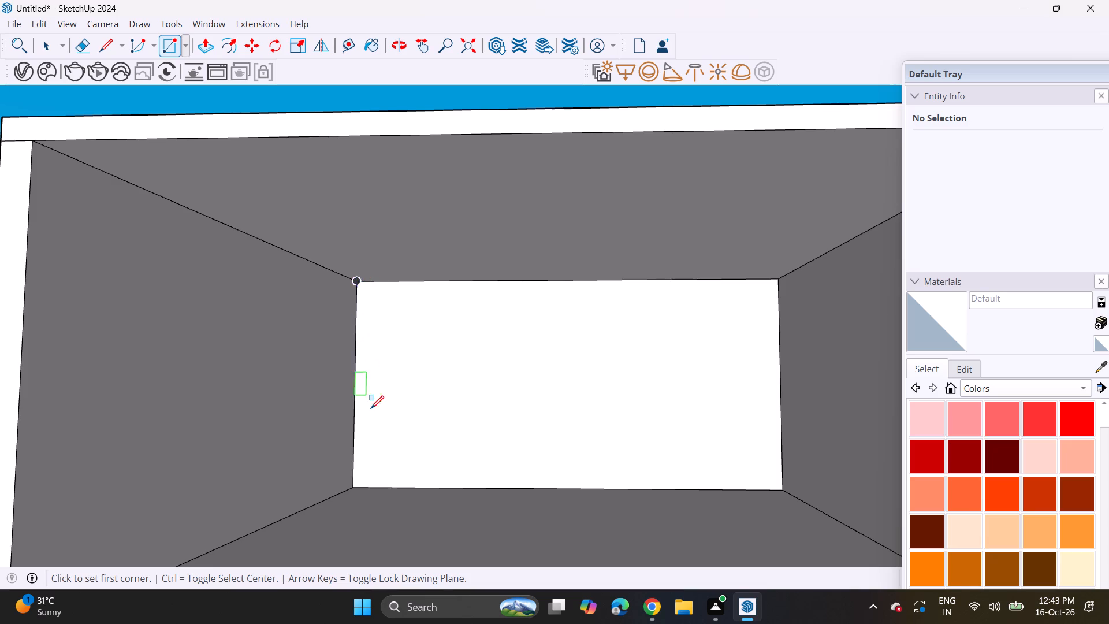
pyautogui.click(354, 47)
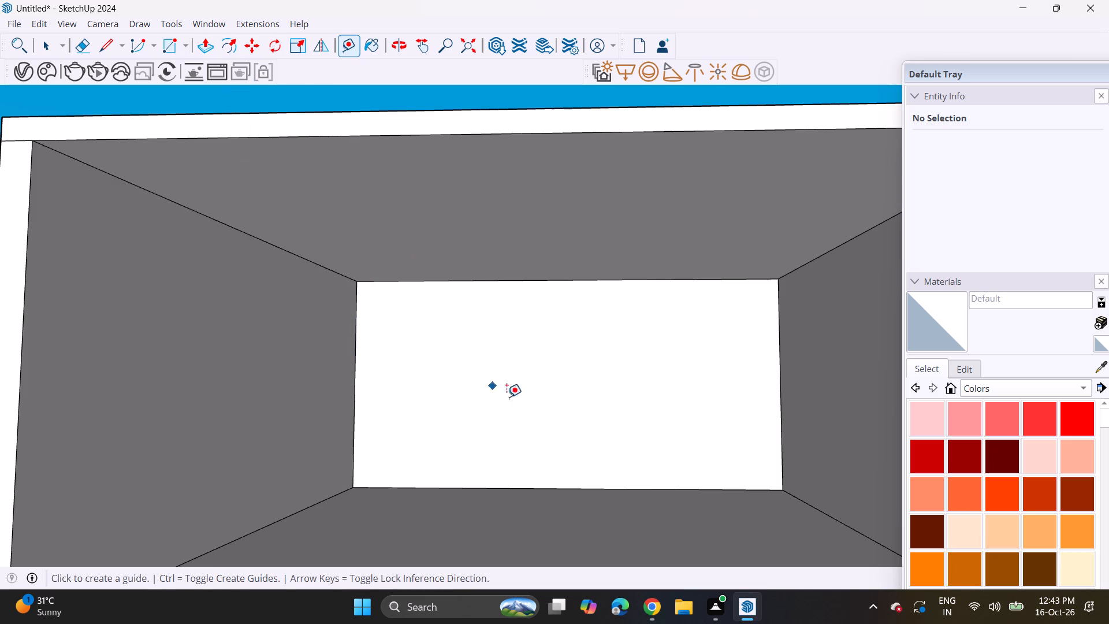
pyautogui.click(575, 488)
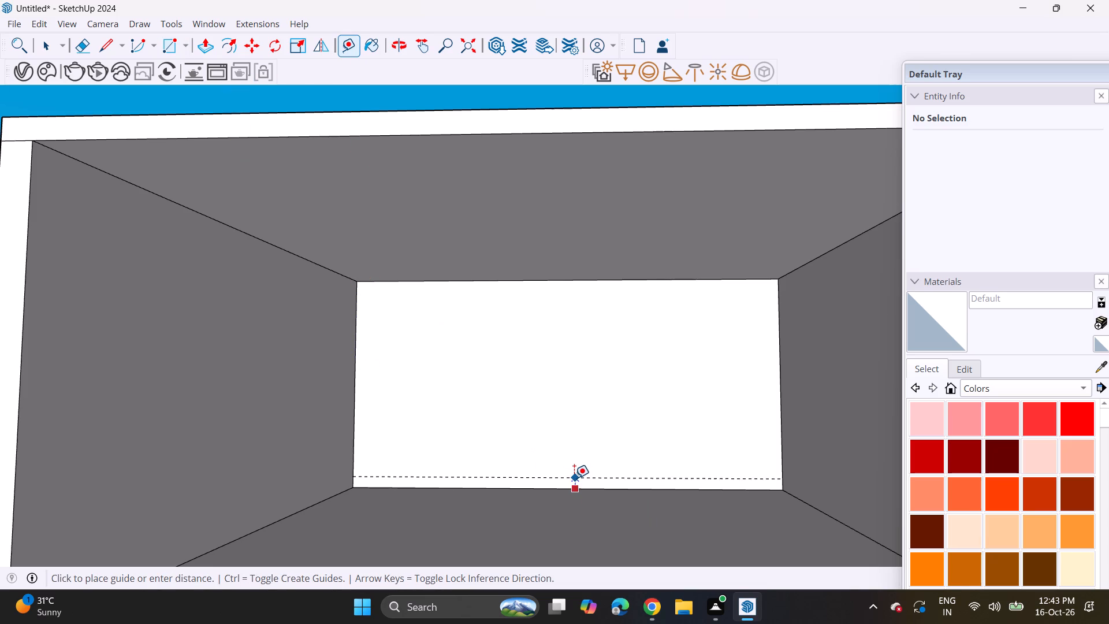
pyautogui.press('4')
pyautogui.press('Return')
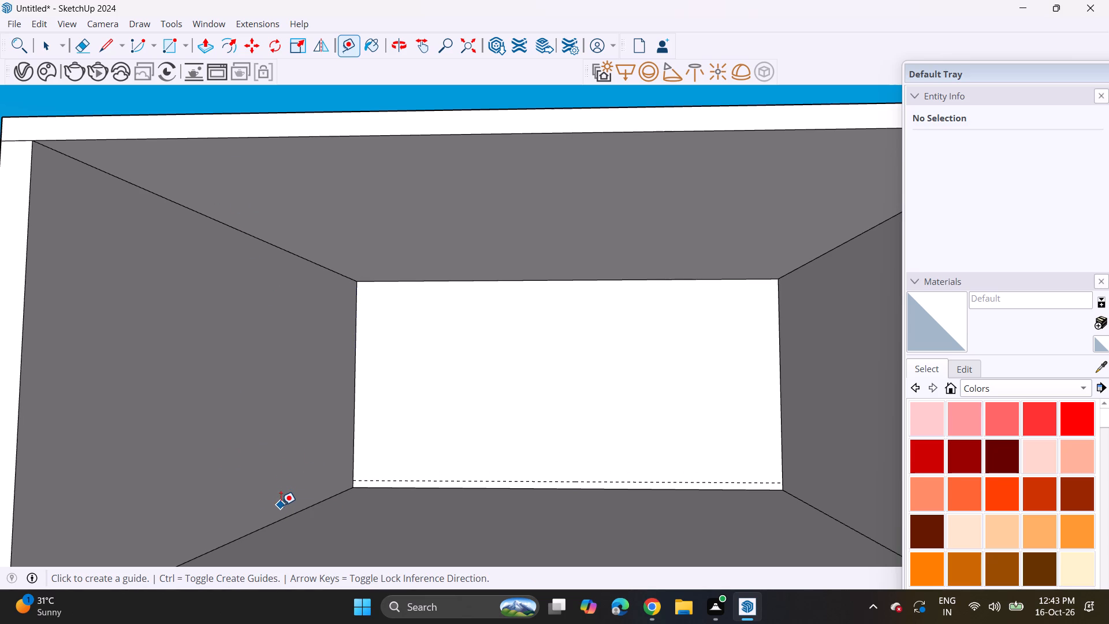
pyautogui.click(803, 499)
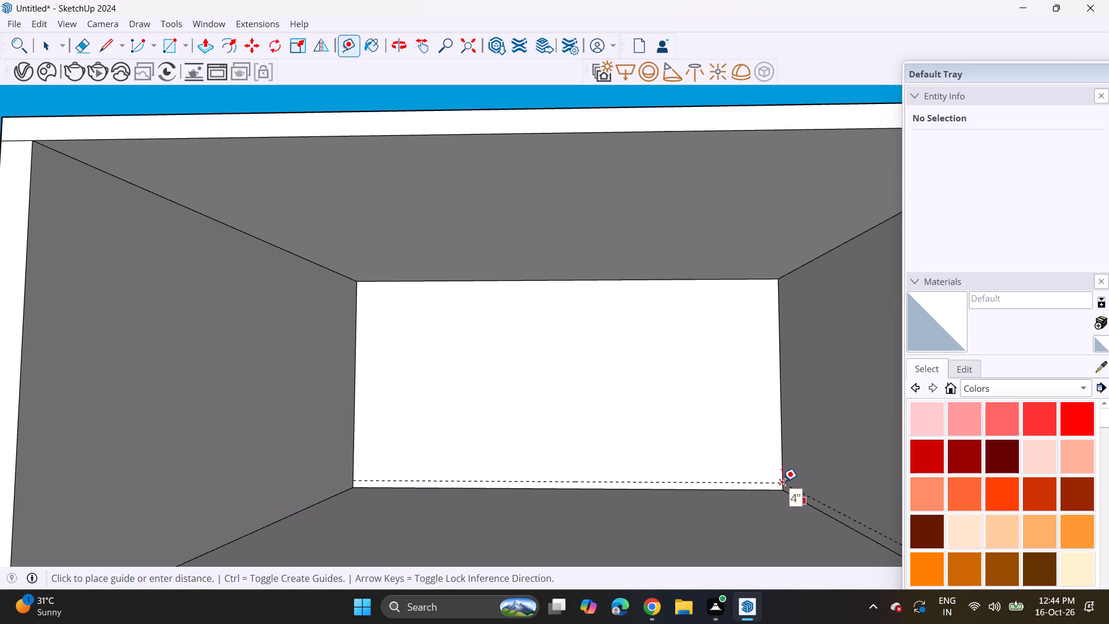
pyautogui.click(782, 481)
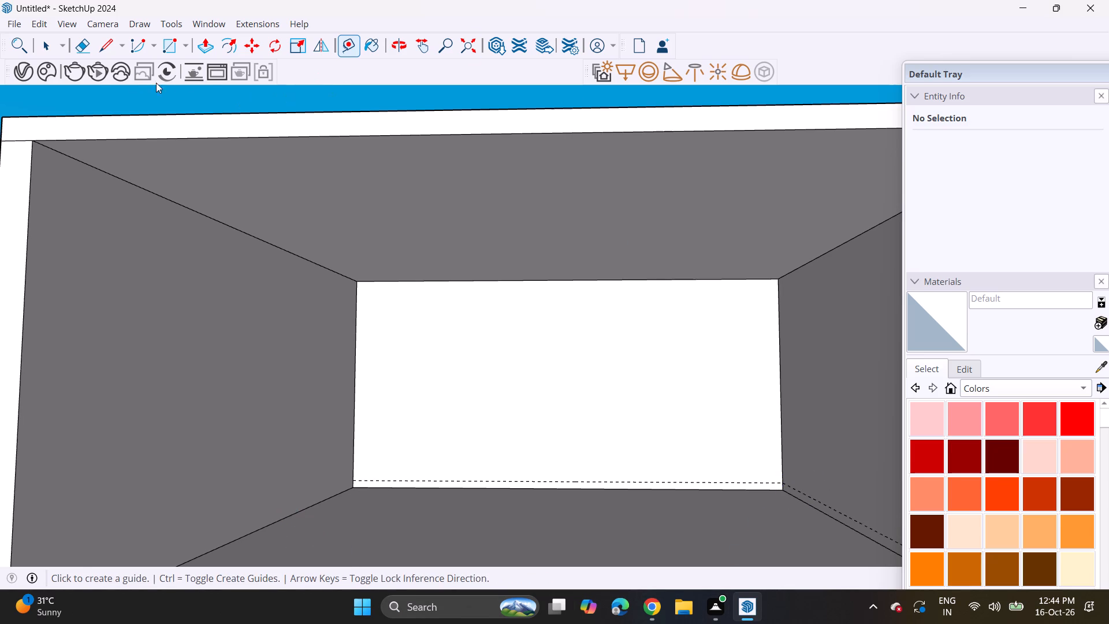
# Draw edges along the 4" guides across the back wall and the right side wall to outline the skirting strips.
pyautogui.click(102, 48)
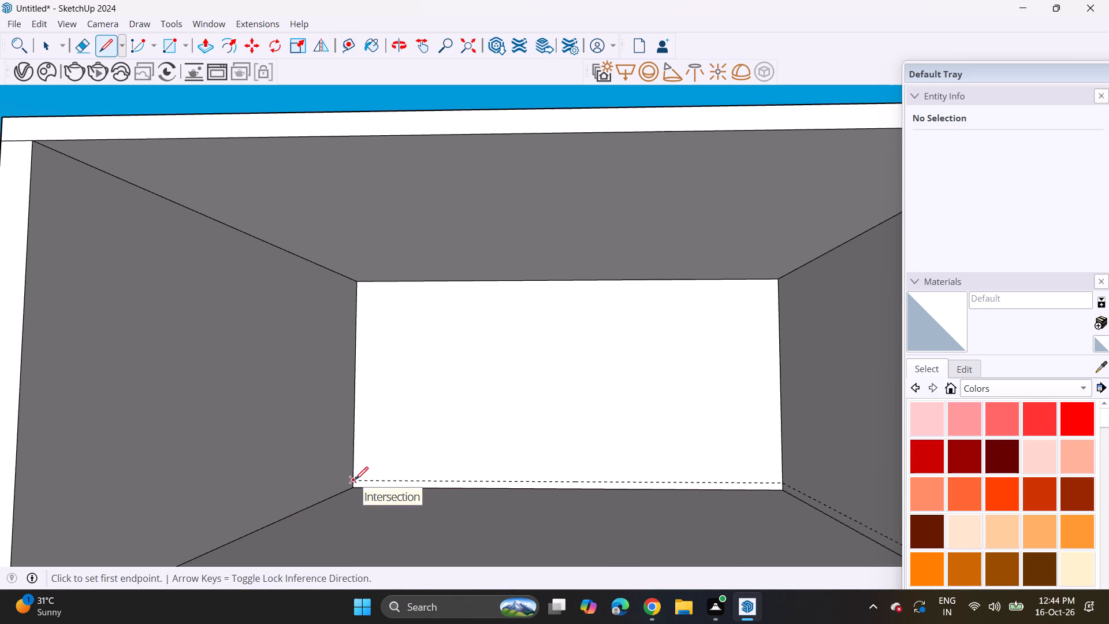
pyautogui.click(355, 480)
pyautogui.click(779, 475)
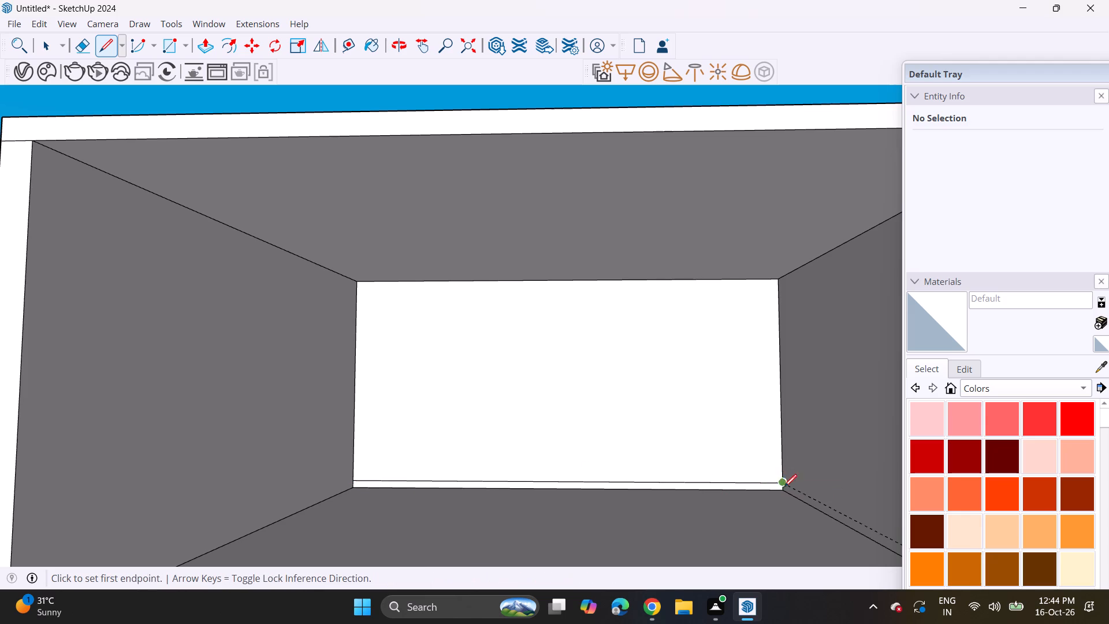
pyautogui.click(780, 484)
pyautogui.scroll(-4, 818, 540)
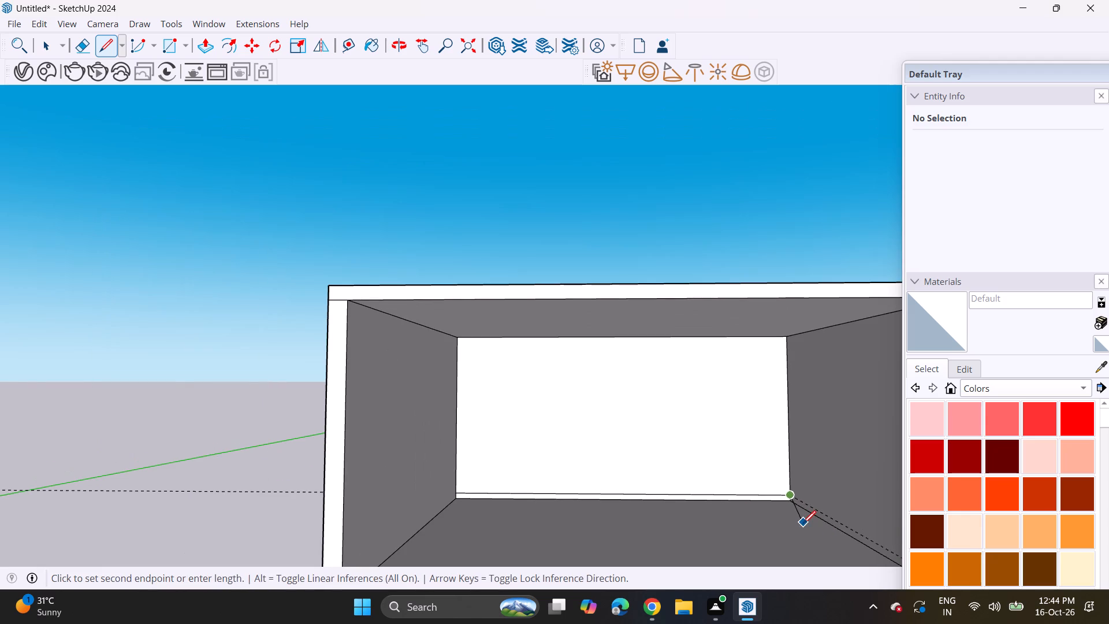
pyautogui.keyDown('shift'); pyautogui.moveTo(798, 501); pyautogui.dragTo(662, 440, button='middle'); pyautogui.keyUp('shift')
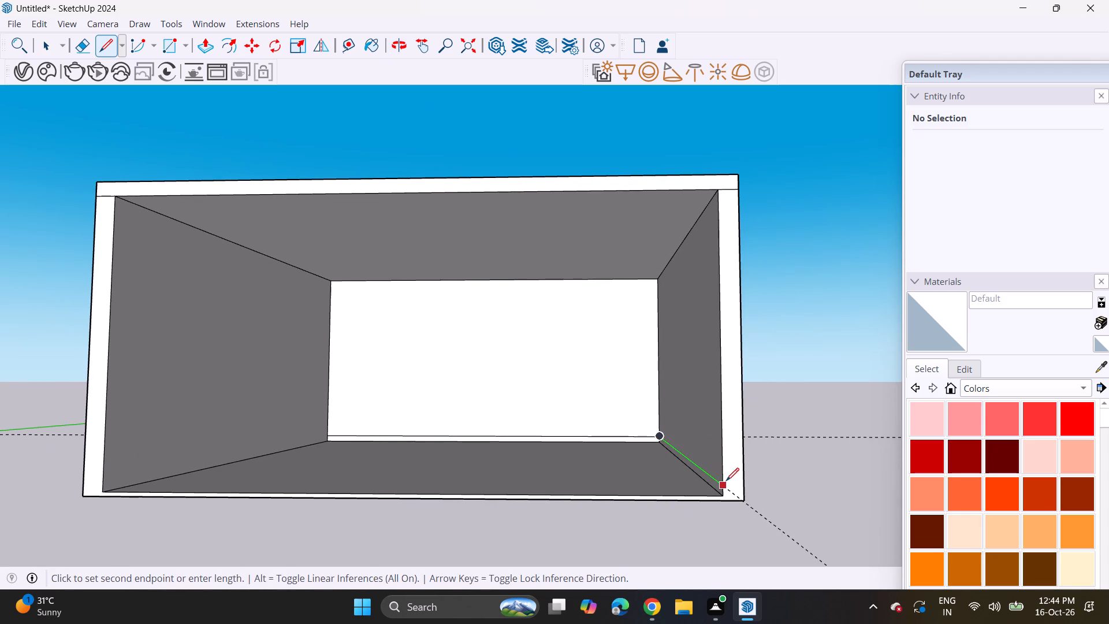
pyautogui.click(726, 481)
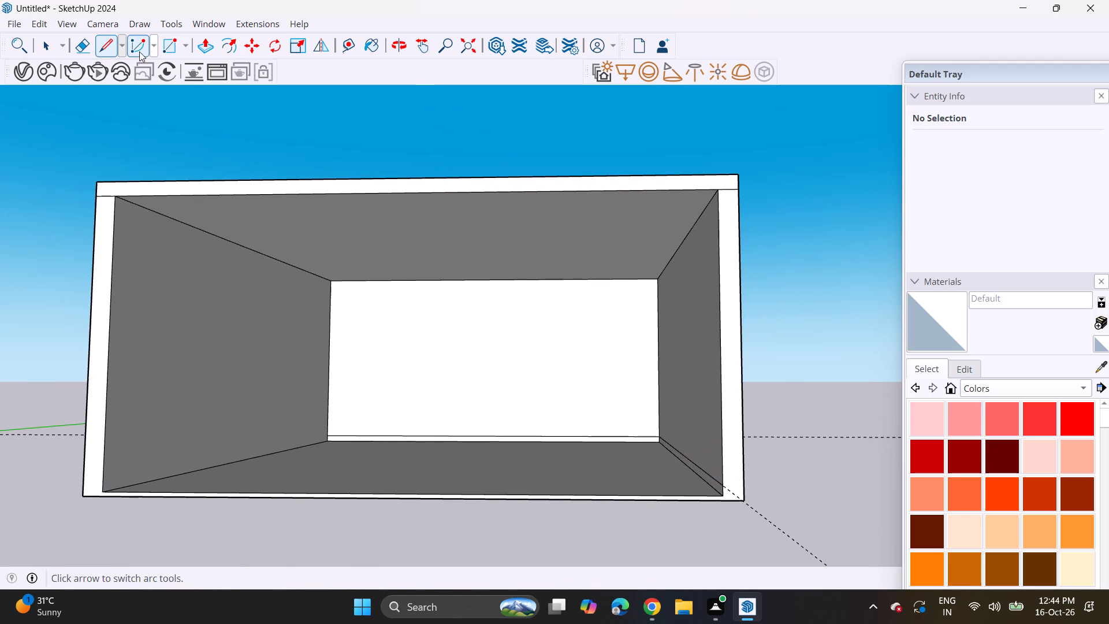
# Erase the two guide lines used for the skirting height.
pyautogui.click(89, 47)
pyautogui.moveTo(794, 525); pyautogui.dragTo(773, 533)
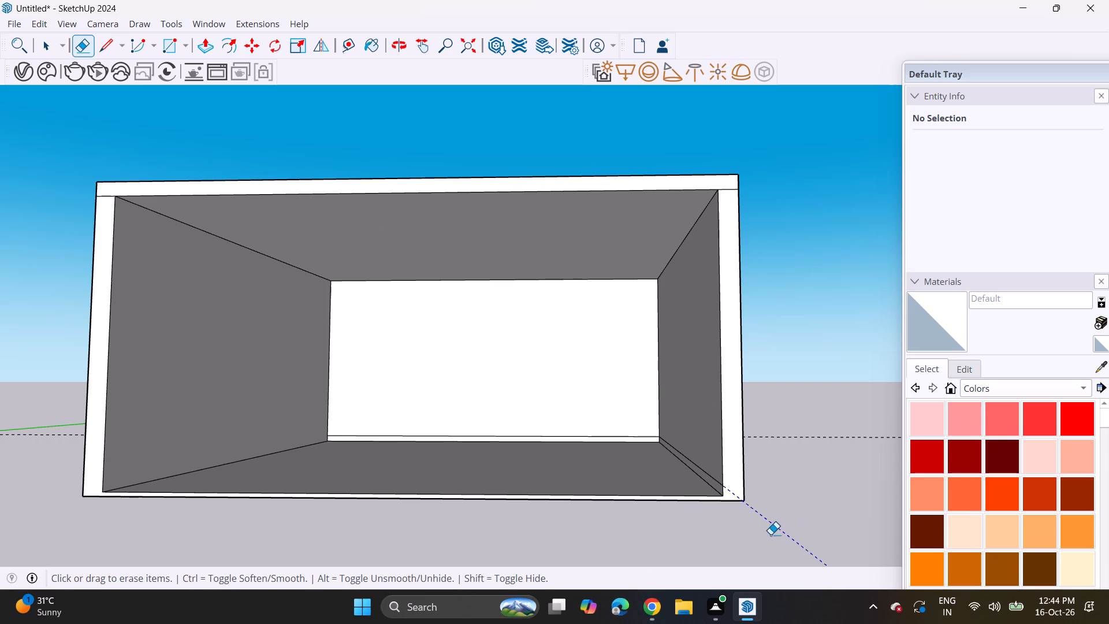
pyautogui.moveTo(784, 417); pyautogui.dragTo(788, 437)
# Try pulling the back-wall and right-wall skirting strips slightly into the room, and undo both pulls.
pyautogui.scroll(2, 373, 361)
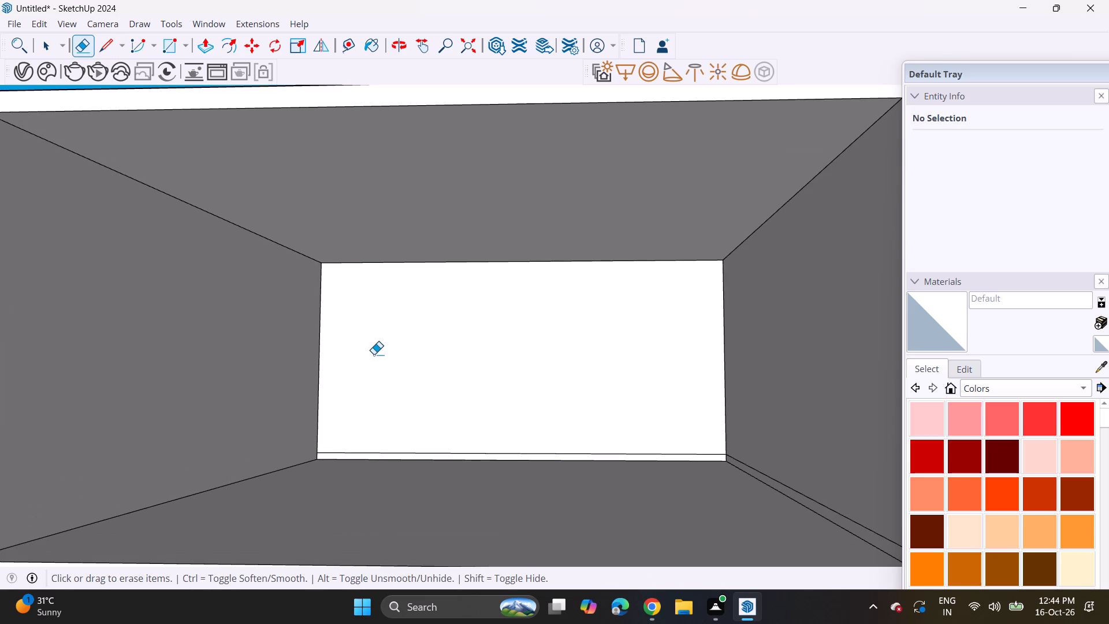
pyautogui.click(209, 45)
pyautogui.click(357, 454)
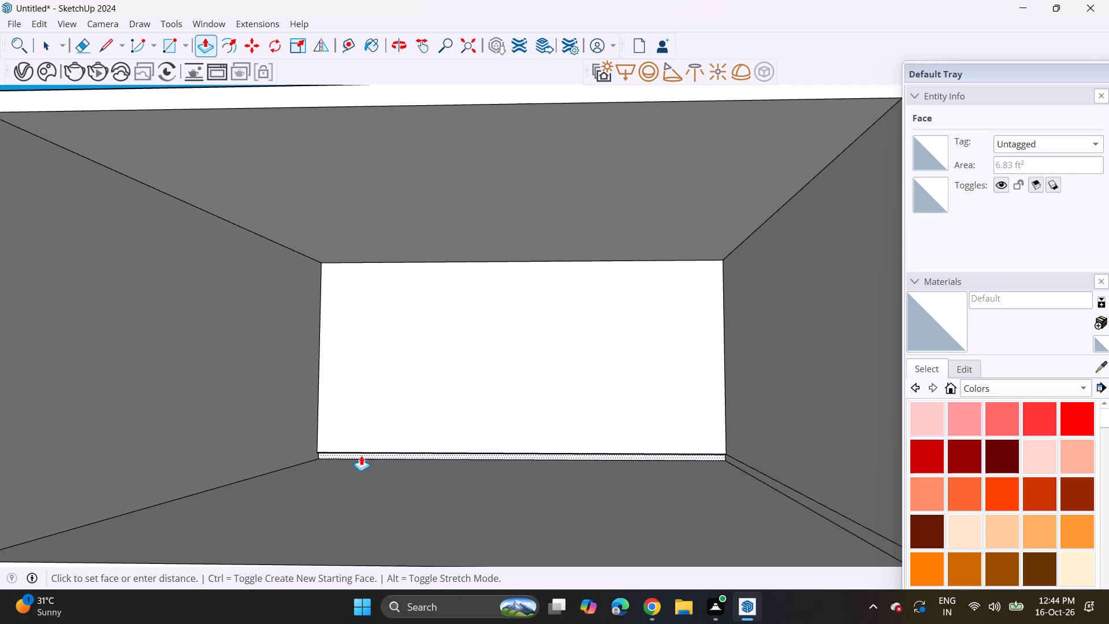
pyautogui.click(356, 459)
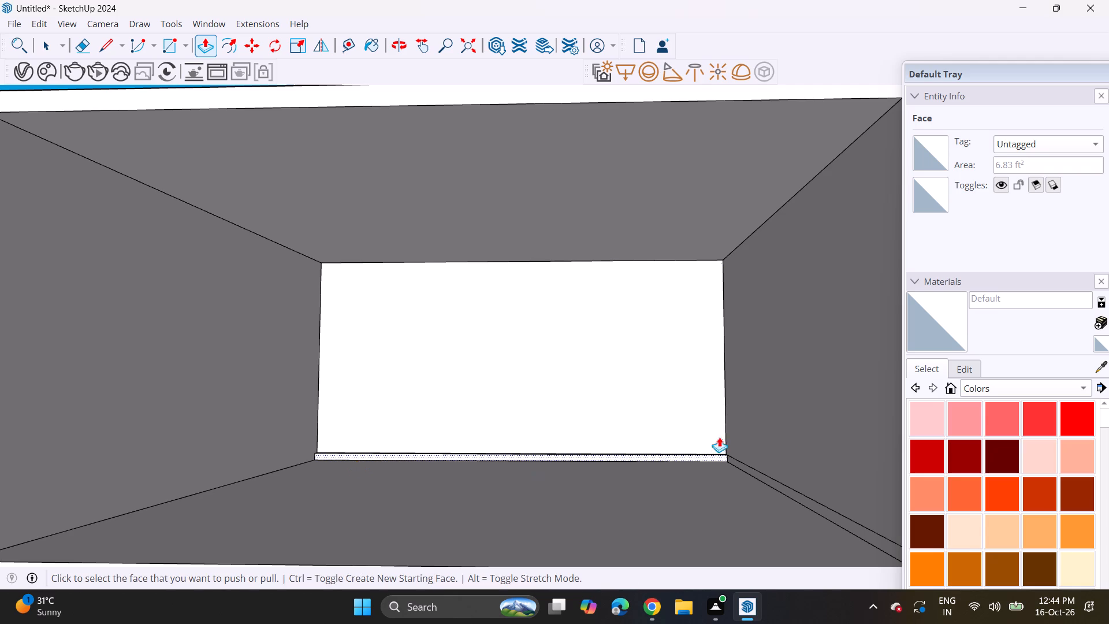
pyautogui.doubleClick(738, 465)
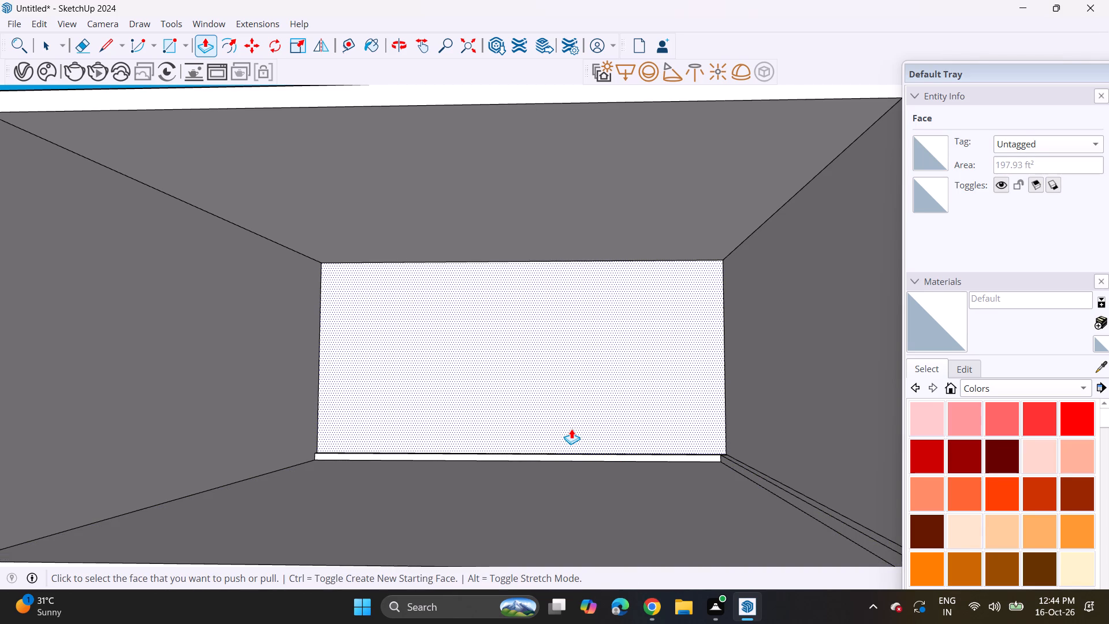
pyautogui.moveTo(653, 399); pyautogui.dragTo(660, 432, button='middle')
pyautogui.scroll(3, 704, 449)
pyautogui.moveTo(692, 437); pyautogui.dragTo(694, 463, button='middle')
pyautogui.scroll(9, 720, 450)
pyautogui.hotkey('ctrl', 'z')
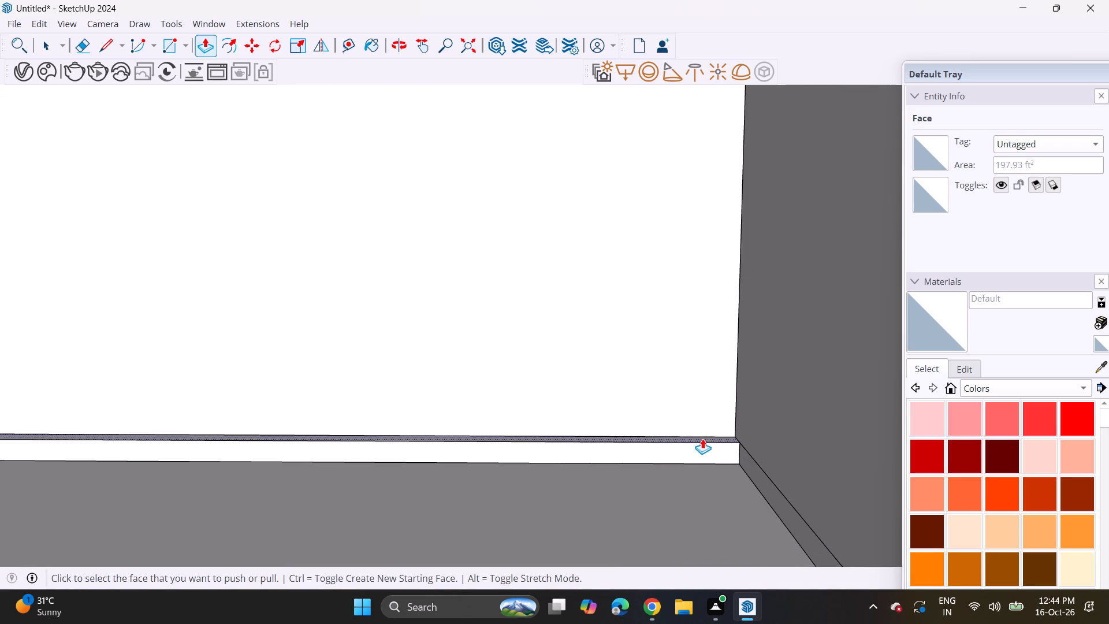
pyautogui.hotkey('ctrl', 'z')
# Push/Pull the back-wall skirting strip slightly into the room and repeat the same distance on the right-wall strip.
pyautogui.click(693, 448)
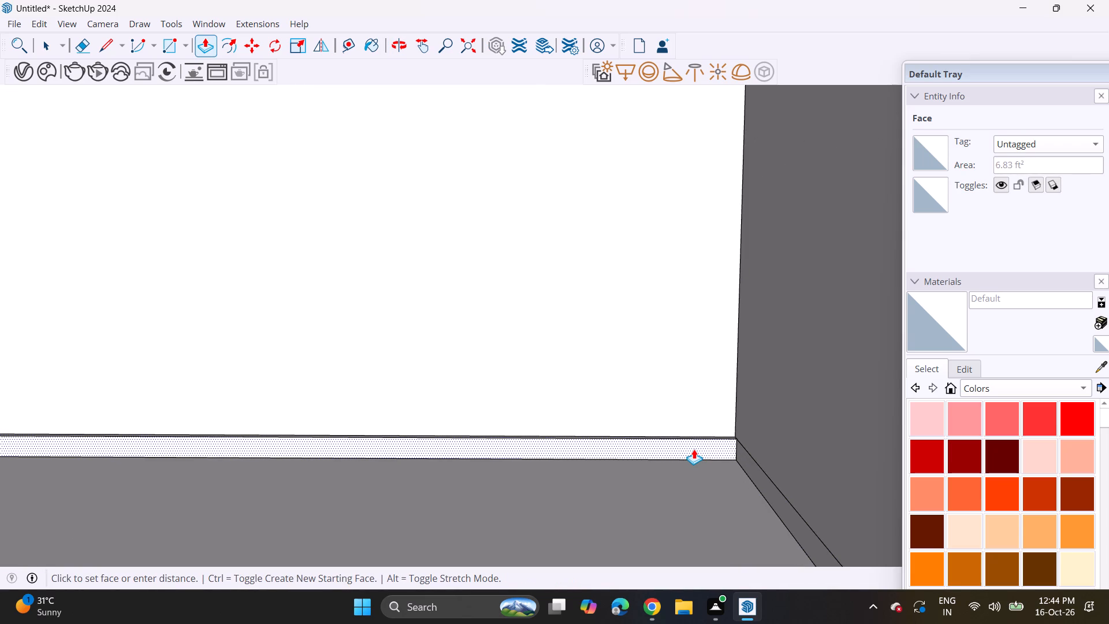
pyautogui.click(694, 449)
pyautogui.doubleClick(745, 458)
# Examine the skirting along the back and right walls and the back wall face from inside the room.
pyautogui.moveTo(697, 473); pyautogui.dragTo(688, 443, button='middle')
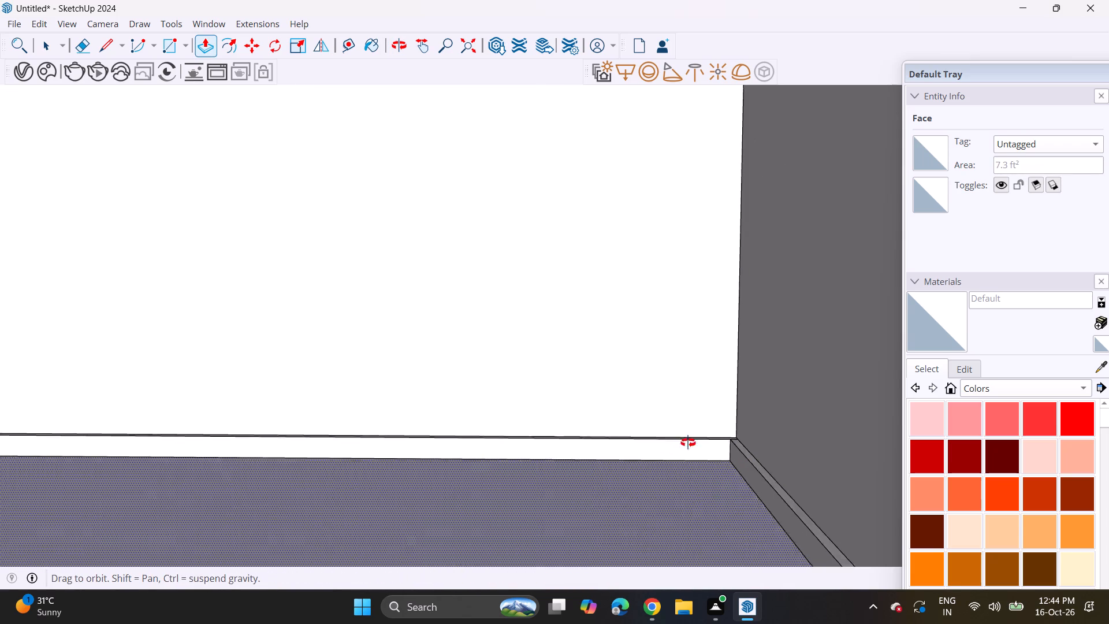
pyautogui.moveTo(688, 443); pyautogui.dragTo(667, 390, button='middle')
pyautogui.scroll(-5, 660, 361)
pyautogui.moveTo(653, 351); pyautogui.dragTo(669, 504, button='middle')
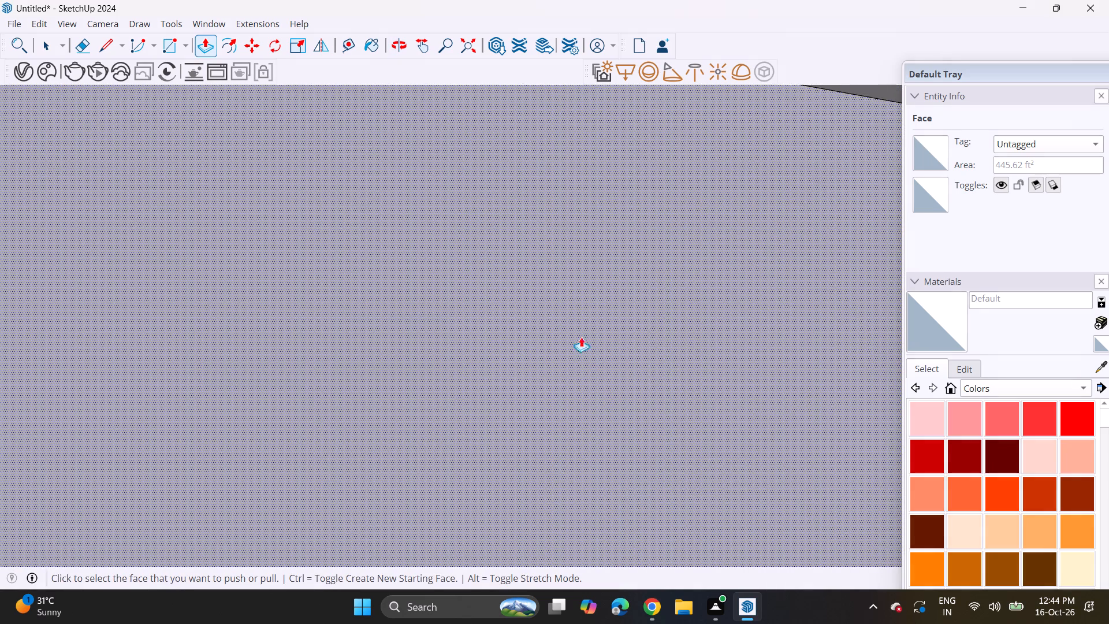
pyautogui.scroll(-19, 574, 317)
pyautogui.keyDown('shift'); pyautogui.moveTo(450, 280); pyautogui.dragTo(656, 431, button='middle'); pyautogui.keyUp('shift')
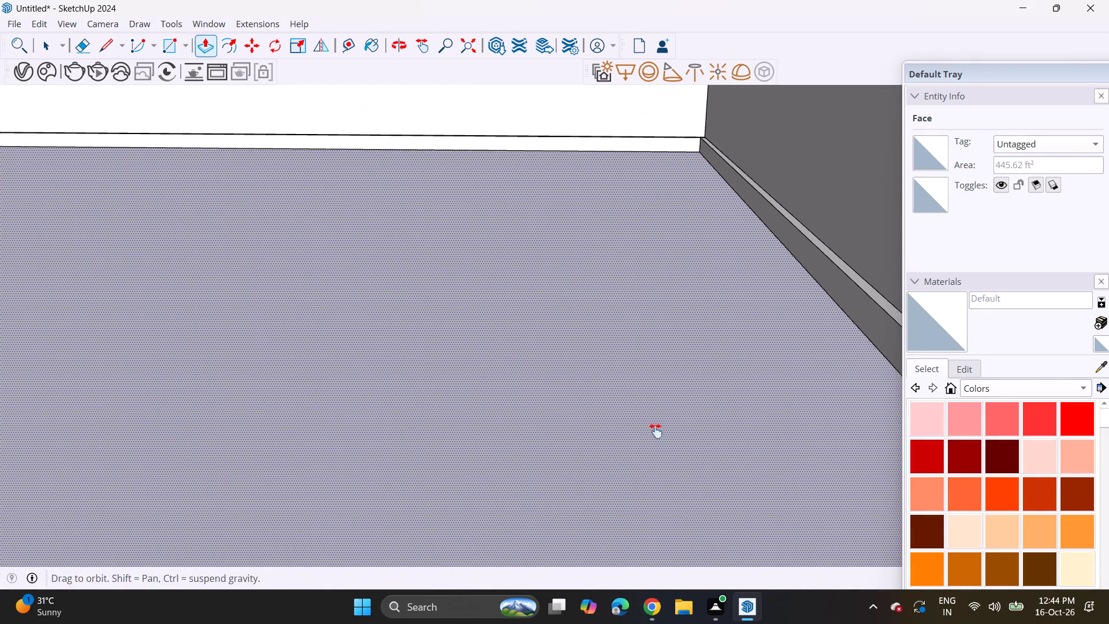
pyautogui.keyDown('shift'); pyautogui.moveTo(656, 431); pyautogui.dragTo(717, 478, button='middle'); pyautogui.keyUp('shift')
pyautogui.scroll(-12, 495, 337)
pyautogui.moveTo(401, 347); pyautogui.dragTo(400, 289, button='middle')
pyautogui.keyDown('shift'); pyautogui.moveTo(381, 269); pyautogui.dragTo(395, 288, button='middle'); pyautogui.keyUp('shift')
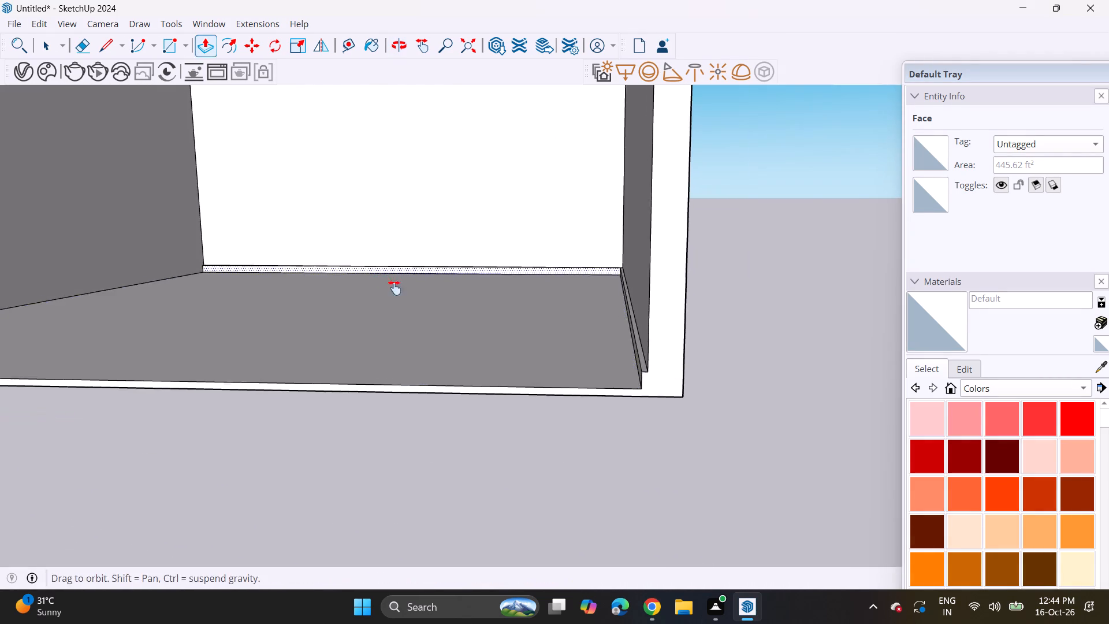
pyautogui.keyDown('shift'); pyautogui.moveTo(395, 288); pyautogui.dragTo(520, 417, button='middle'); pyautogui.keyUp('shift')
pyautogui.moveTo(521, 396); pyautogui.dragTo(518, 359, button='middle')
pyautogui.scroll(2, 516, 358)
pyautogui.moveTo(516, 371); pyautogui.dragTo(534, 361, button='middle')
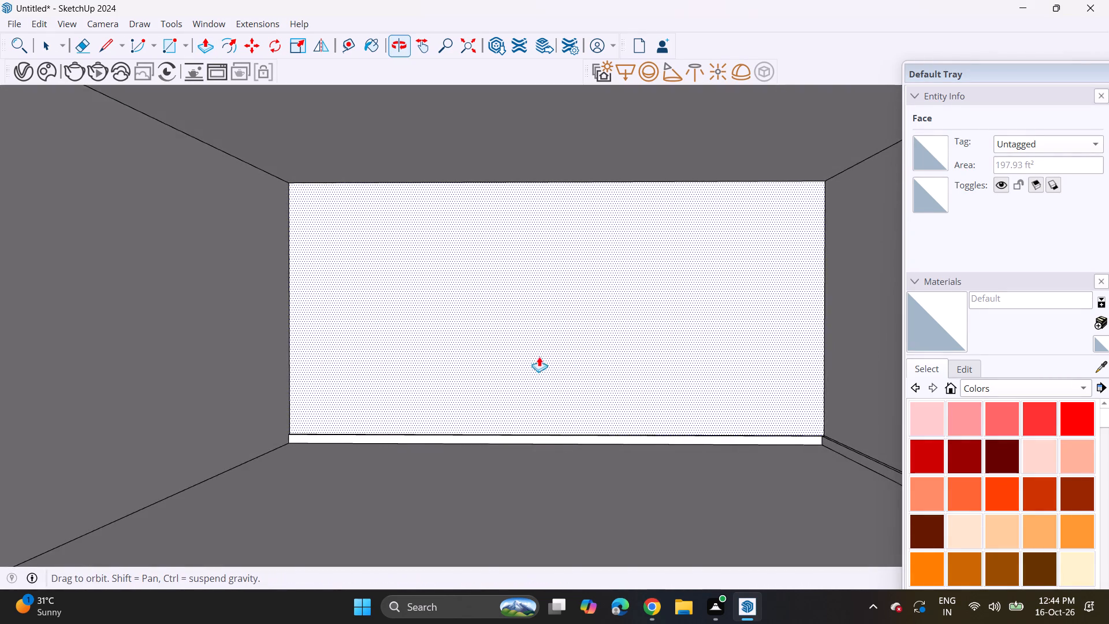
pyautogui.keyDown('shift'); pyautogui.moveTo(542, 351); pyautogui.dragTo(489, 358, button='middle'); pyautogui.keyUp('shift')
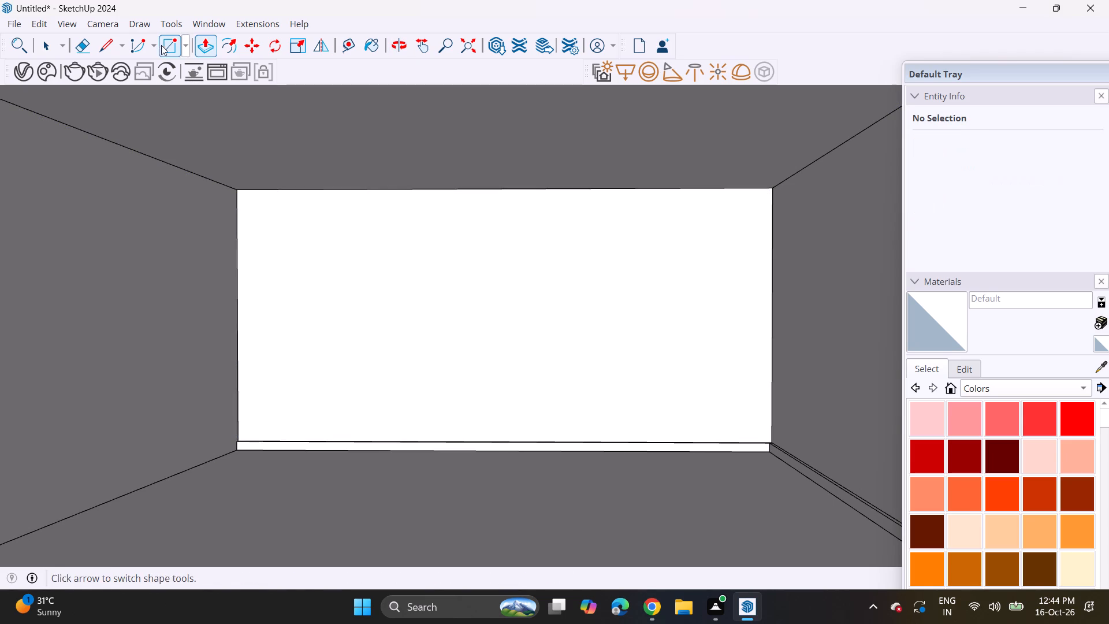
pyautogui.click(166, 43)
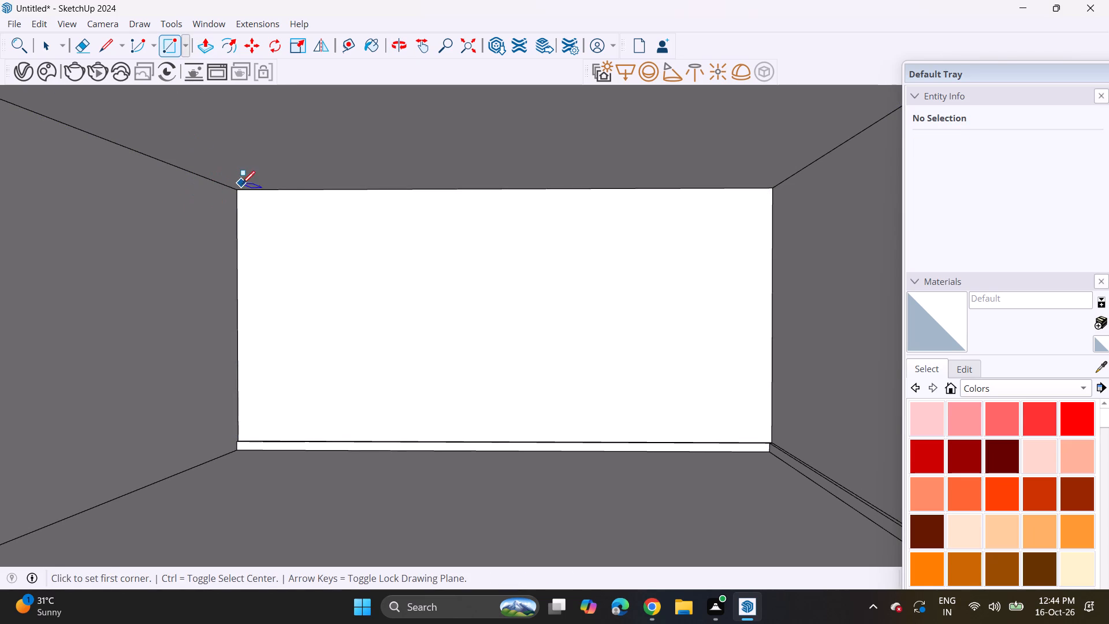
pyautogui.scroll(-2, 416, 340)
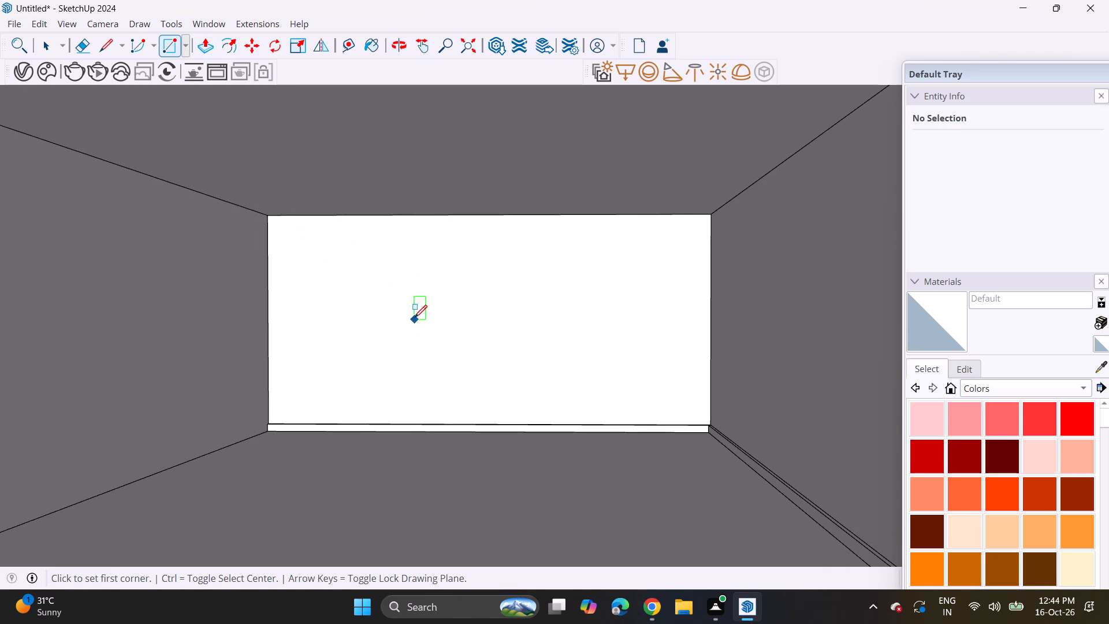
# Select the room's ceiling face with its edges and copy it out to clear space beside the room's right side.
pyautogui.press('space')
pyautogui.click(430, 203)
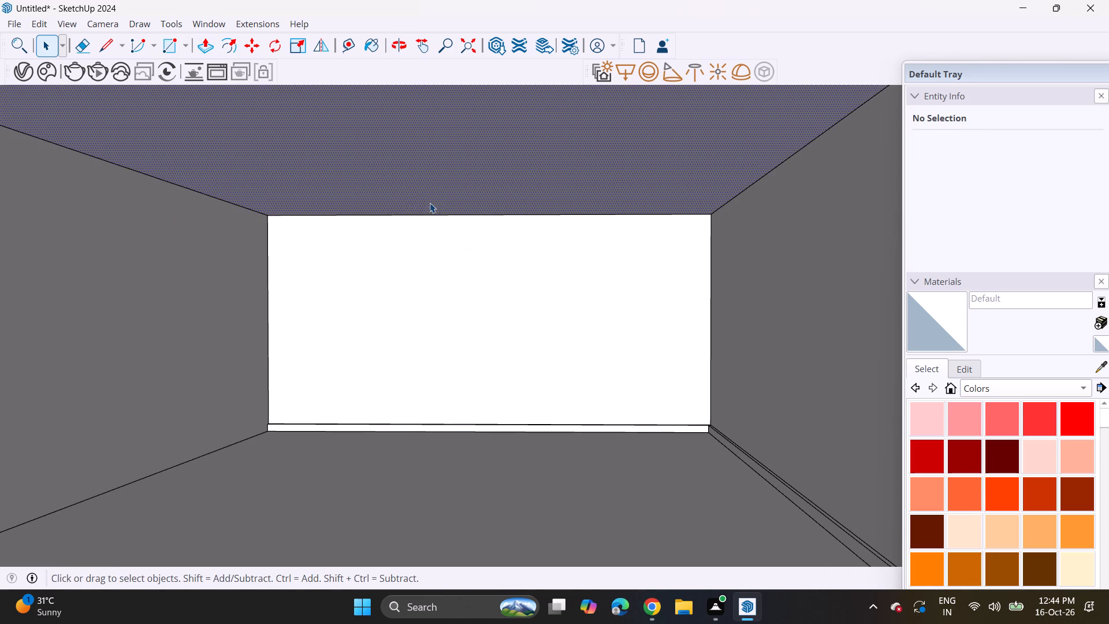
pyautogui.doubleClick(381, 202)
pyautogui.scroll(-3, 382, 200)
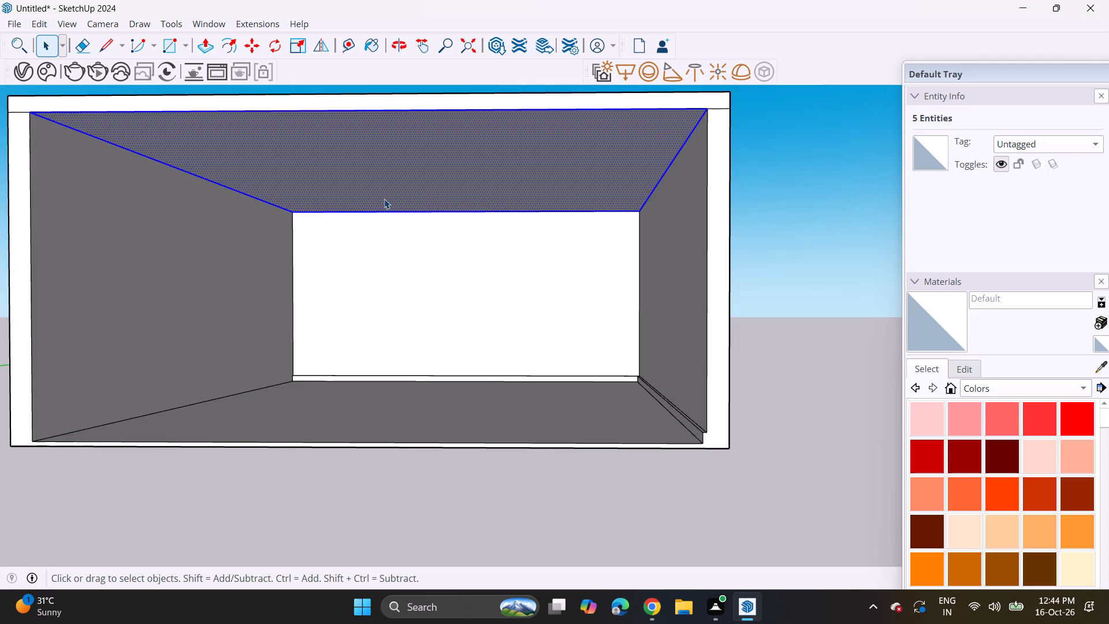
pyautogui.scroll(-2, 384, 199)
pyautogui.click(259, 51)
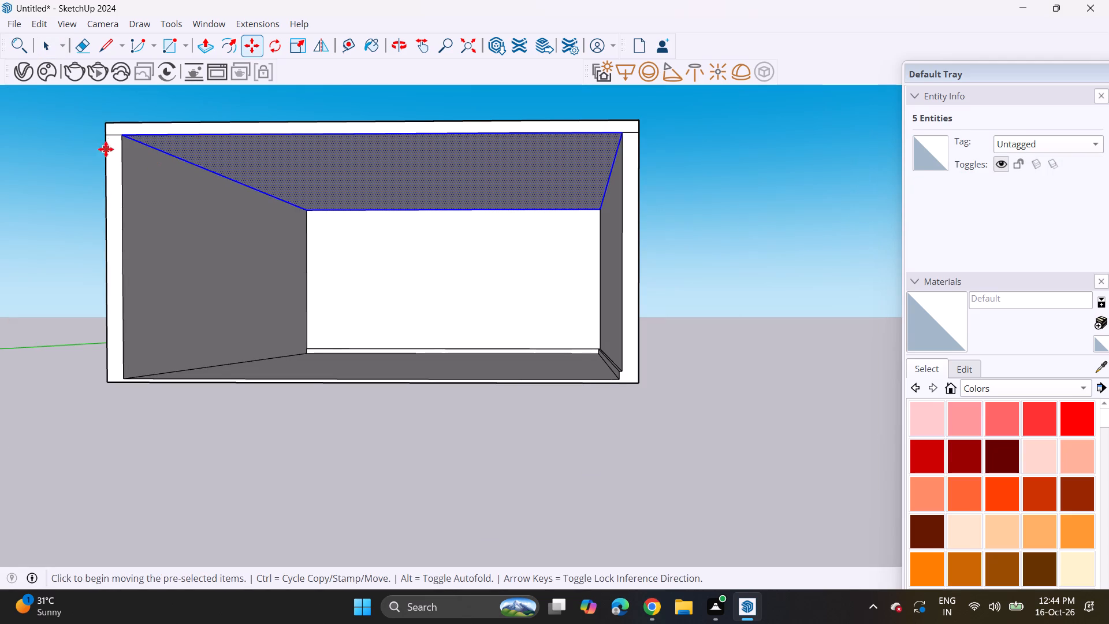
pyautogui.click(121, 139)
pyautogui.moveTo(620, 158); pyautogui.dragTo(580, 183, button='middle')
pyautogui.keyDown('shift'); pyautogui.moveTo(663, 168); pyautogui.dragTo(278, 211, button='middle'); pyautogui.keyUp('shift')
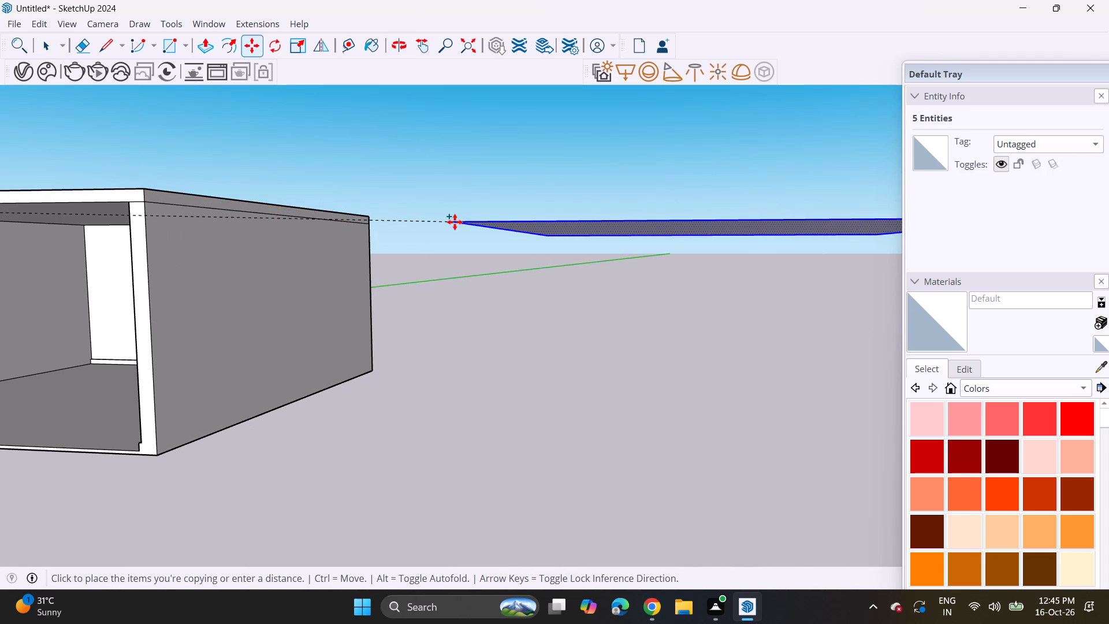
pyautogui.click(455, 224)
# Push/Pull the copied ceiling face slightly into a thin slab.
pyautogui.moveTo(467, 248); pyautogui.dragTo(481, 212, button='middle')
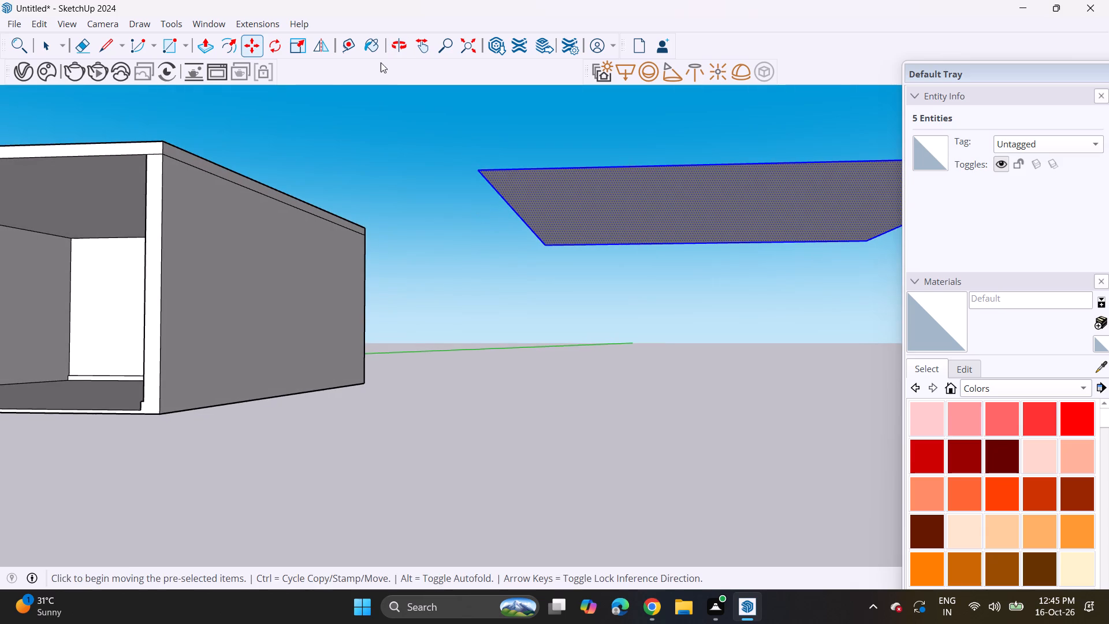
pyautogui.click(209, 42)
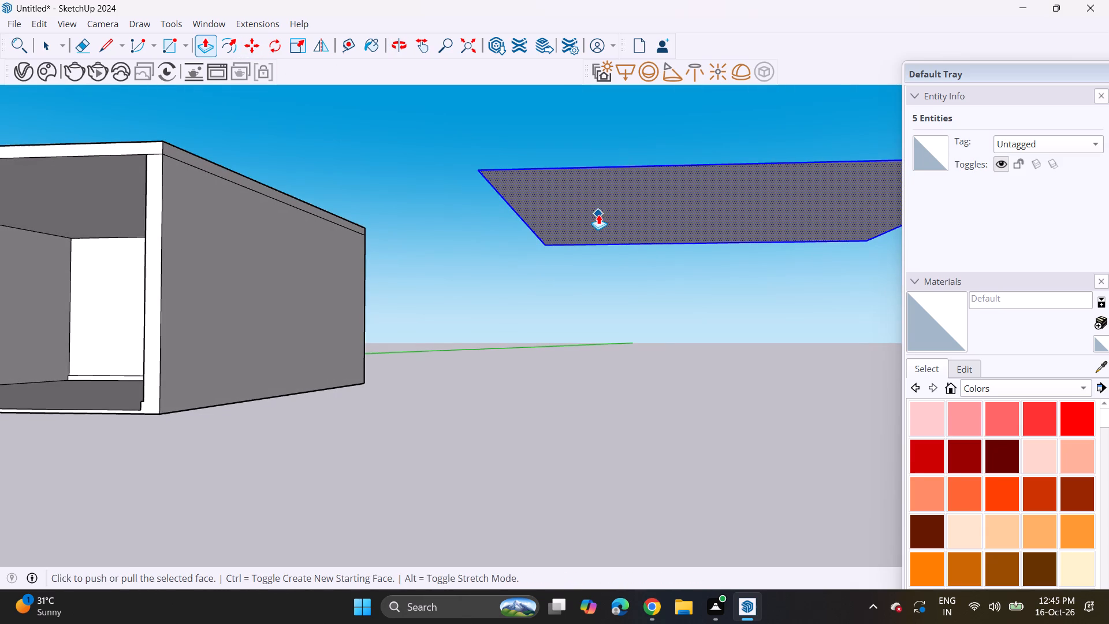
pyautogui.press('Escape')
pyautogui.click(598, 214)
pyautogui.click(598, 217)
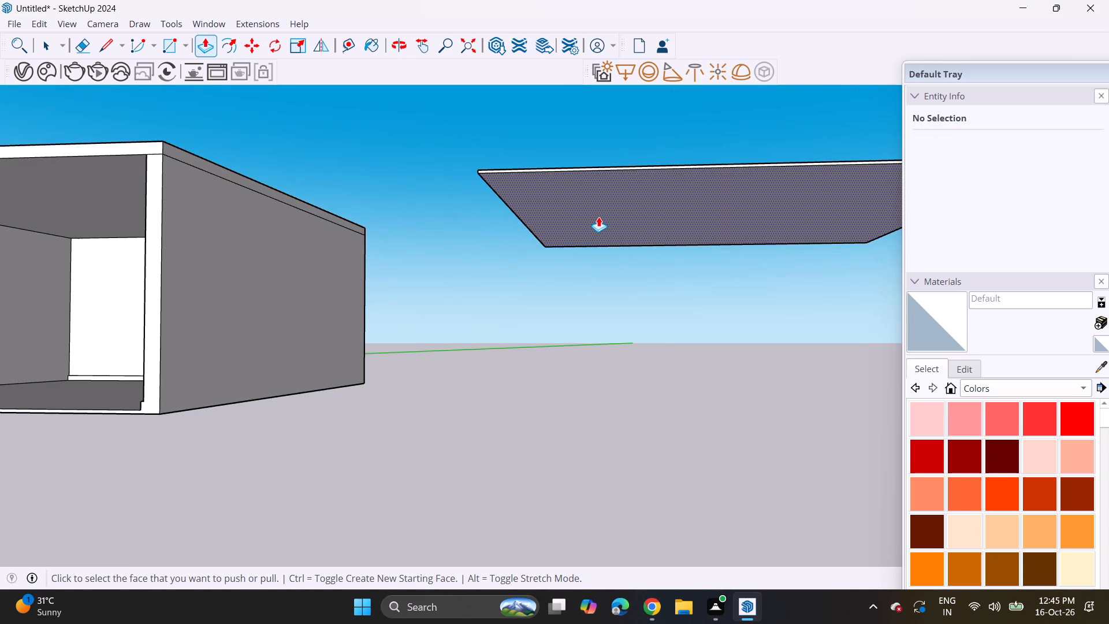
# Offset the slab's underside outline inward for a wide border, and offset the inner face slightly again for a narrow groove strip.
pyautogui.keyDown('shift'); pyautogui.moveTo(667, 263); pyautogui.dragTo(537, 264, button='middle'); pyautogui.keyUp('shift')
pyautogui.moveTo(532, 270); pyautogui.dragTo(522, 199, button='middle')
pyautogui.keyDown('shift'); pyautogui.moveTo(520, 192); pyautogui.dragTo(538, 281, button='middle'); pyautogui.keyUp('shift')
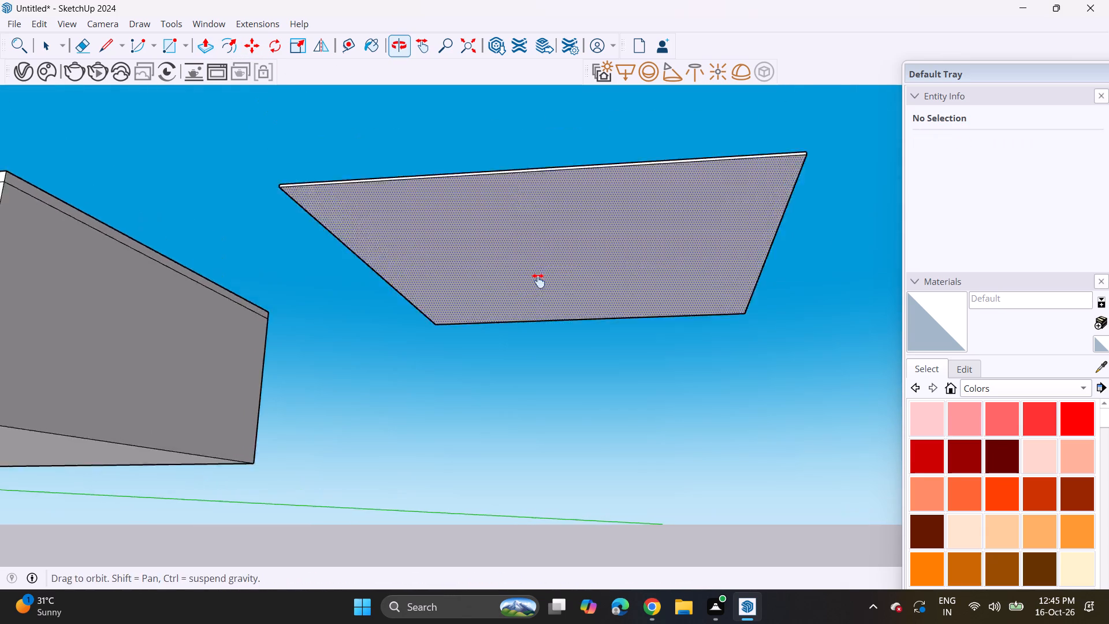
pyautogui.keyDown('shift'); pyautogui.moveTo(538, 281); pyautogui.dragTo(539, 333, button='middle'); pyautogui.keyUp('shift')
pyautogui.moveTo(545, 332); pyautogui.dragTo(585, 302, button='middle')
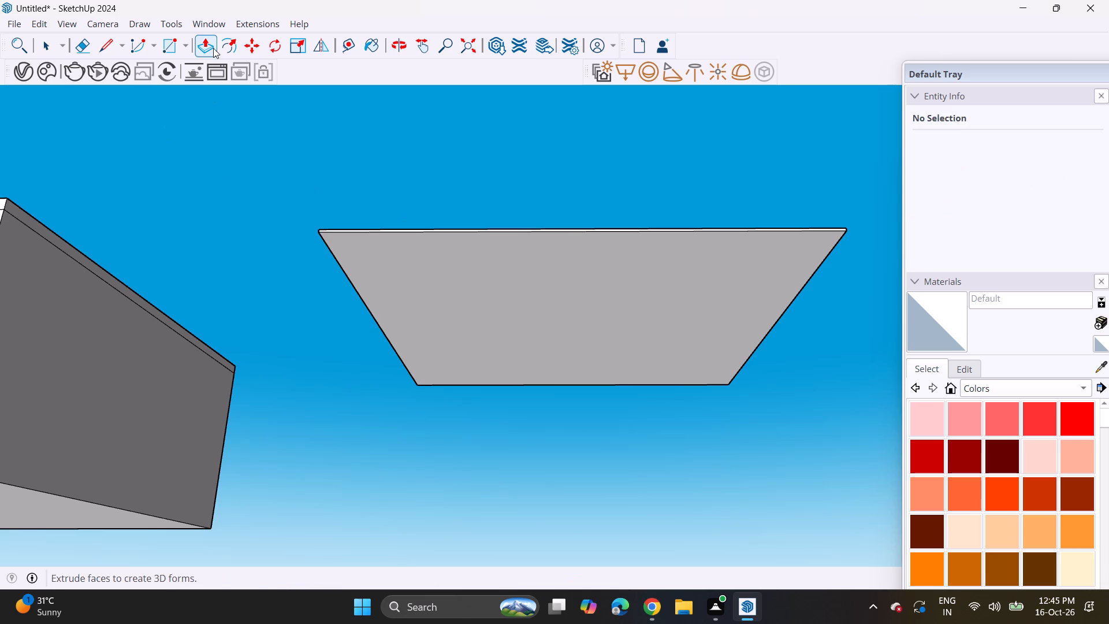
pyautogui.click(223, 50)
pyautogui.click(367, 297)
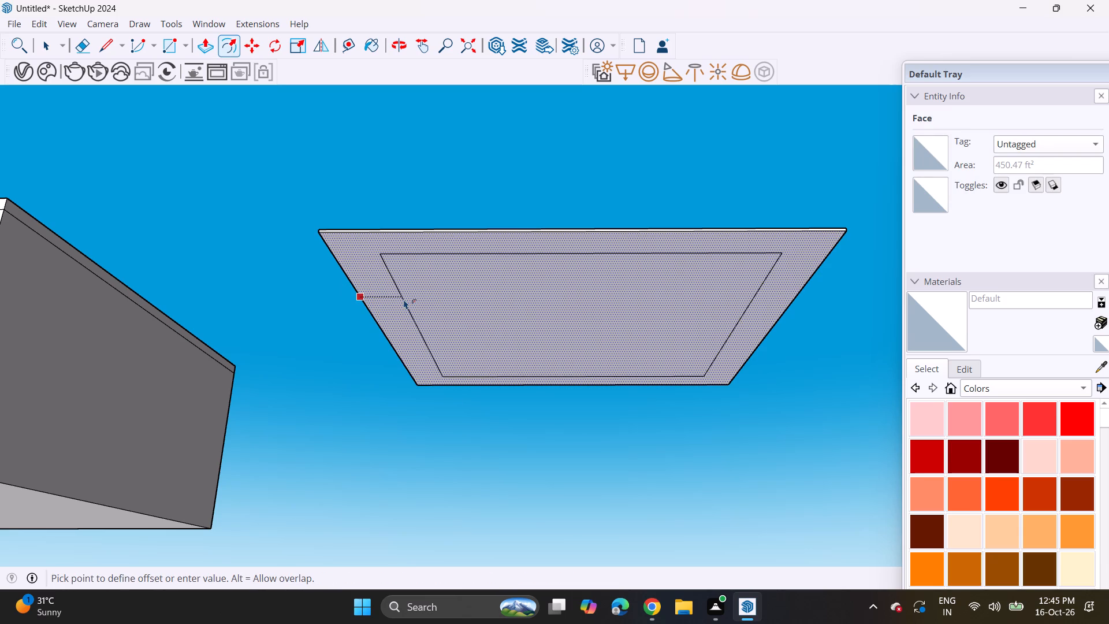
pyautogui.click(404, 299)
pyautogui.click(405, 295)
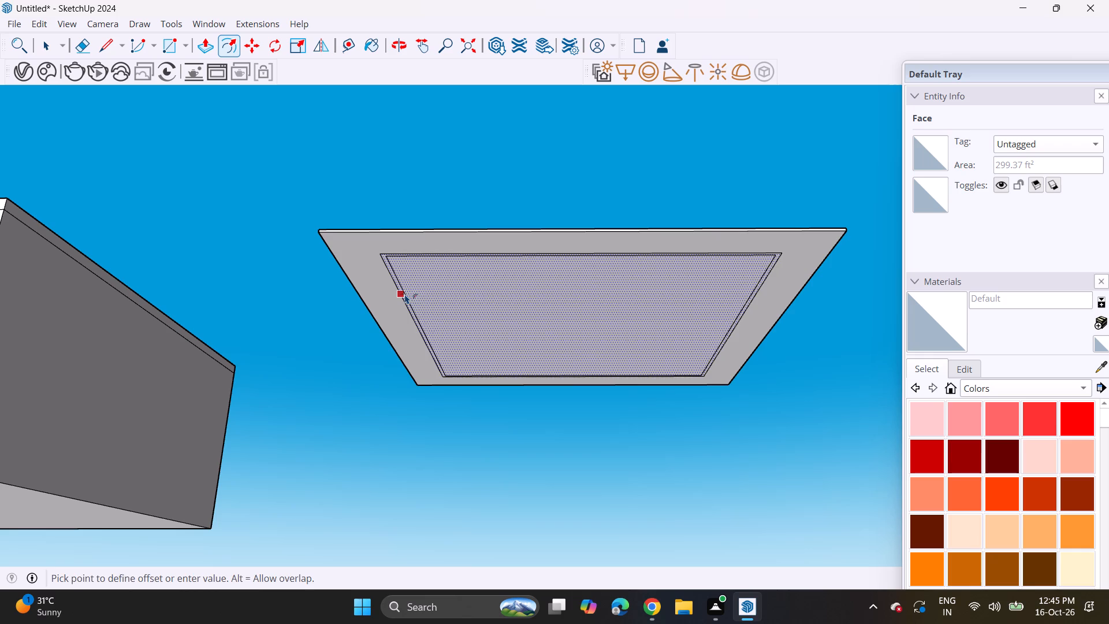
pyautogui.click(405, 294)
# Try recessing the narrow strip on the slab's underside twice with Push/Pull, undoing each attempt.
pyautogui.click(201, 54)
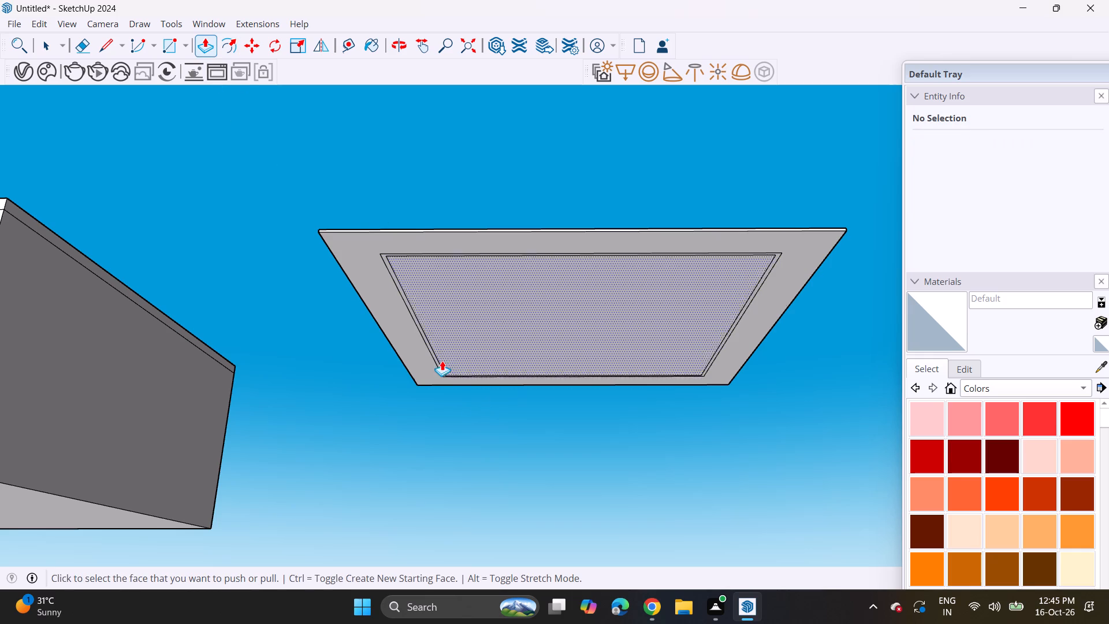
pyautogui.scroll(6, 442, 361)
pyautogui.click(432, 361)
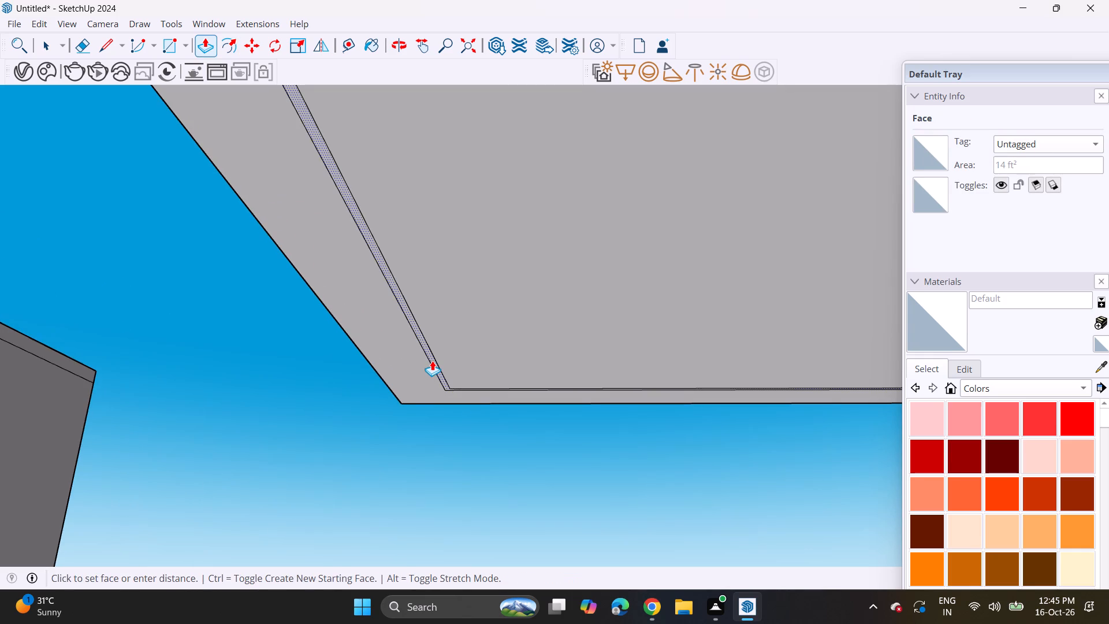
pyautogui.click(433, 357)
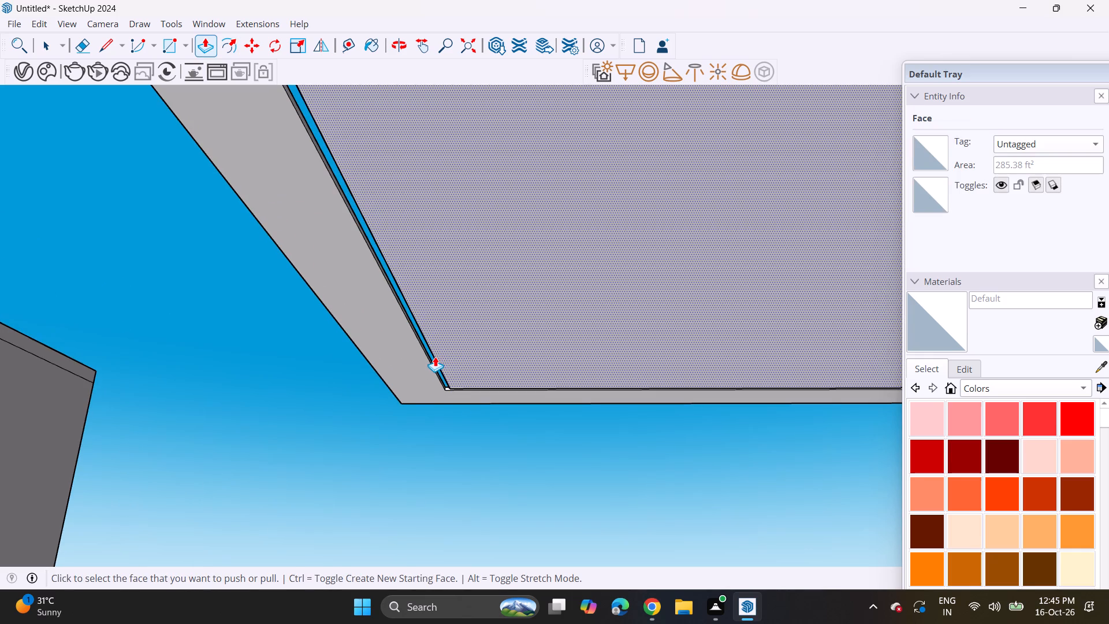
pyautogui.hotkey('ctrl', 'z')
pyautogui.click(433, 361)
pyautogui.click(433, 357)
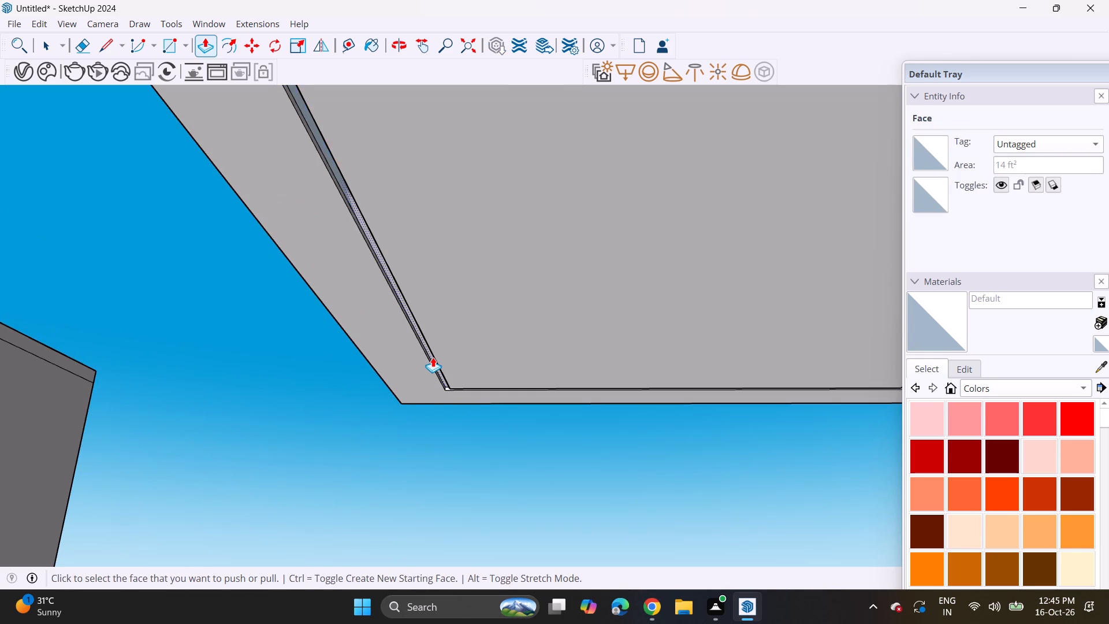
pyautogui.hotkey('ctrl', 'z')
# Push/Pull the narrow strip slightly up into the slab's underside, forming a shallow groove around the central panel.
pyautogui.scroll(2, 437, 360)
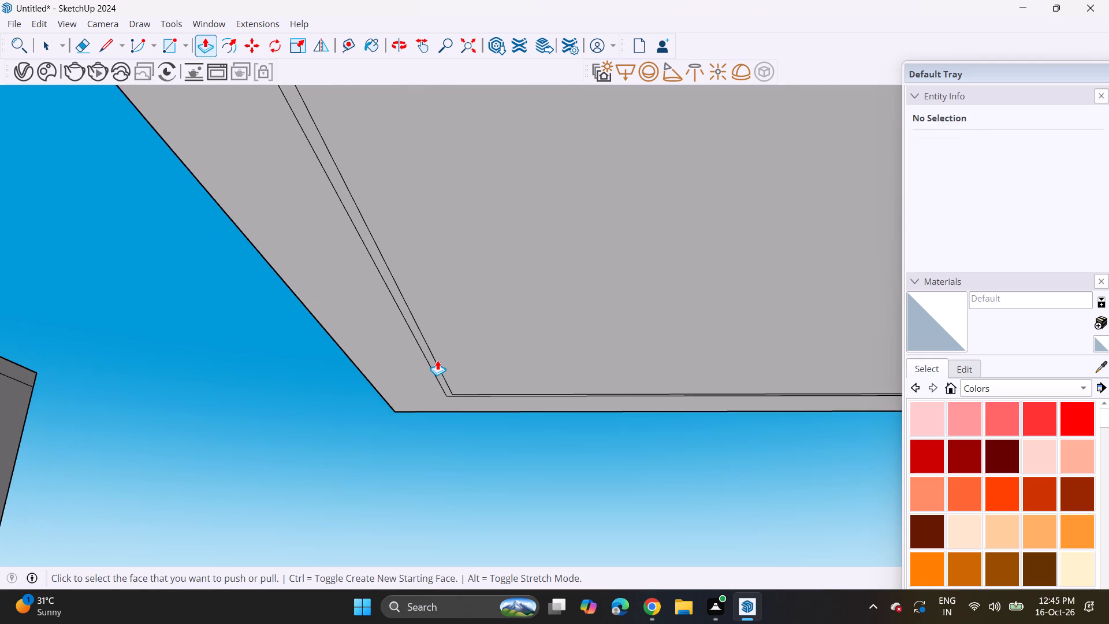
pyautogui.scroll(6, 437, 360)
pyautogui.click(431, 372)
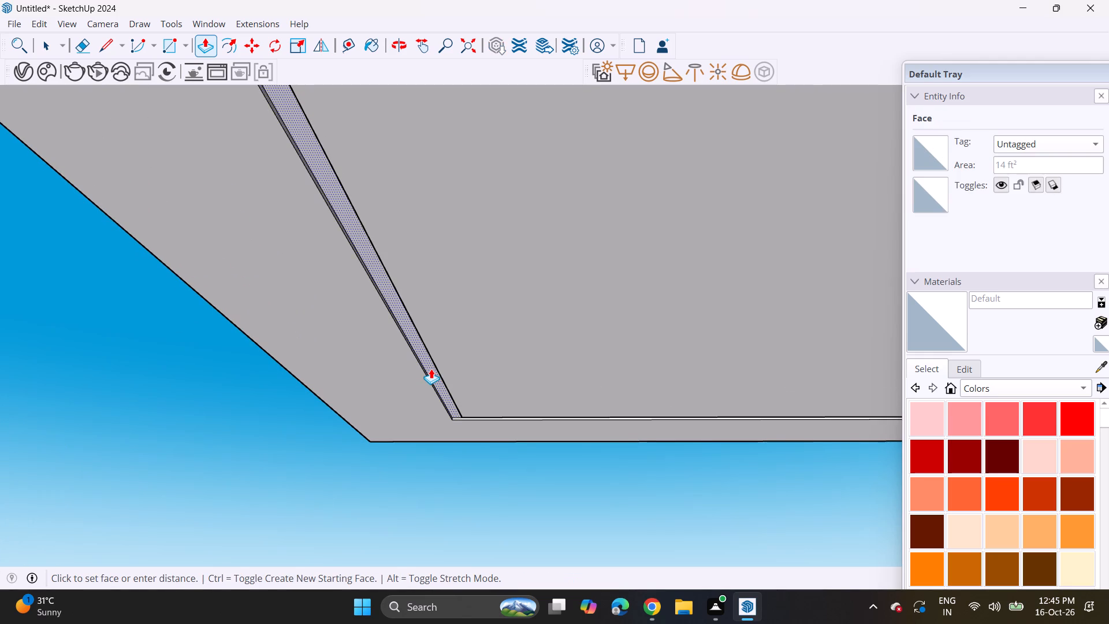
pyautogui.click(431, 366)
# Select the whole grooved ceiling slab and make it a group.
pyautogui.scroll(-7, 429, 367)
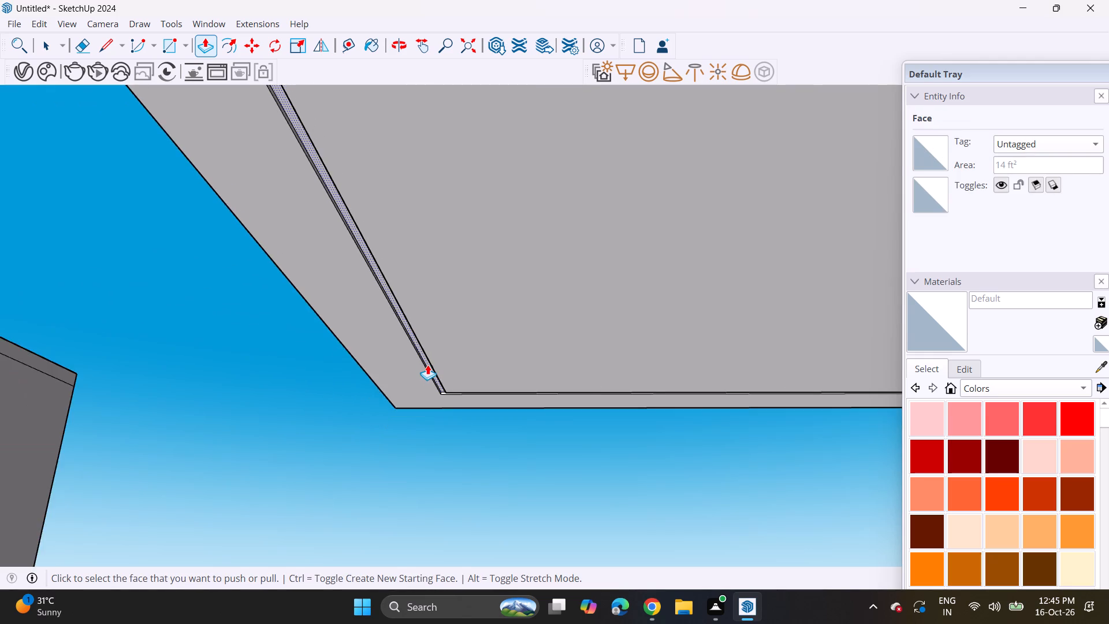
pyautogui.scroll(-13, 427, 365)
pyautogui.moveTo(405, 343); pyautogui.dragTo(422, 372, button='middle')
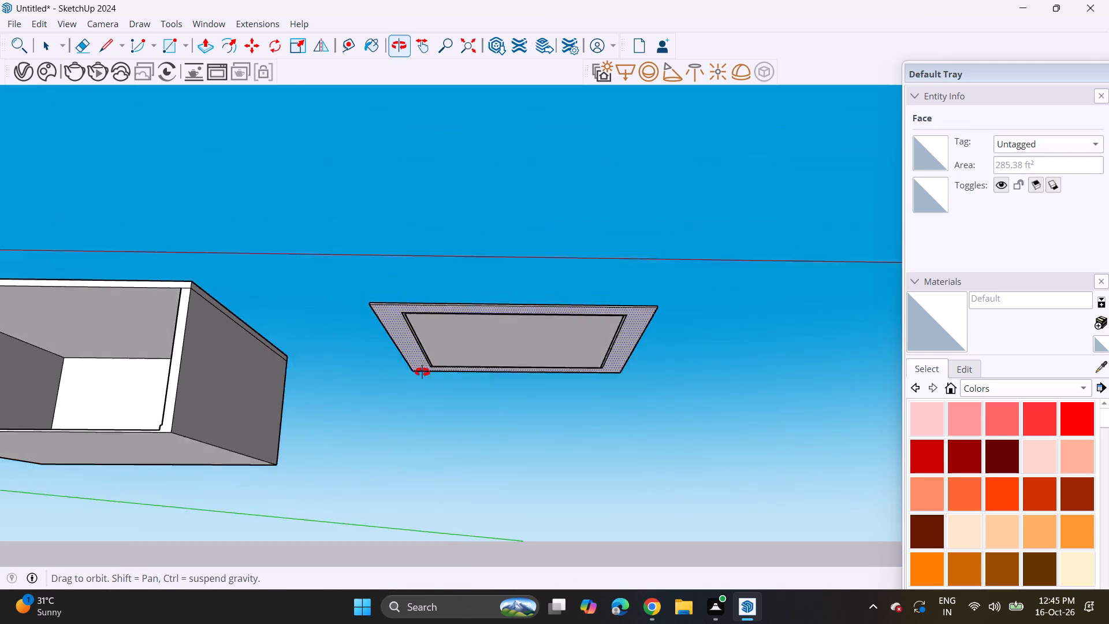
pyautogui.moveTo(422, 372); pyautogui.dragTo(426, 388, button='middle')
pyautogui.press('space')
pyautogui.moveTo(340, 267); pyautogui.dragTo(706, 392)
pyautogui.rightClick(608, 352)
pyautogui.click(654, 201)
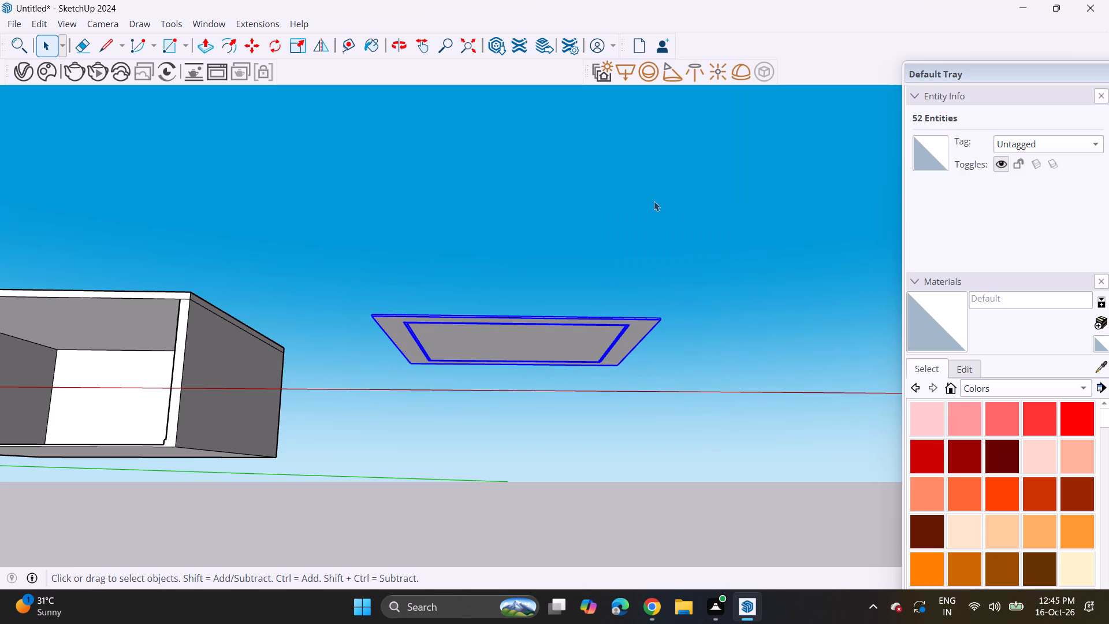
# Move the ceiling group by its front right corner into the room, onto the right wall's front edge just below the ceiling.
pyautogui.click(241, 39)
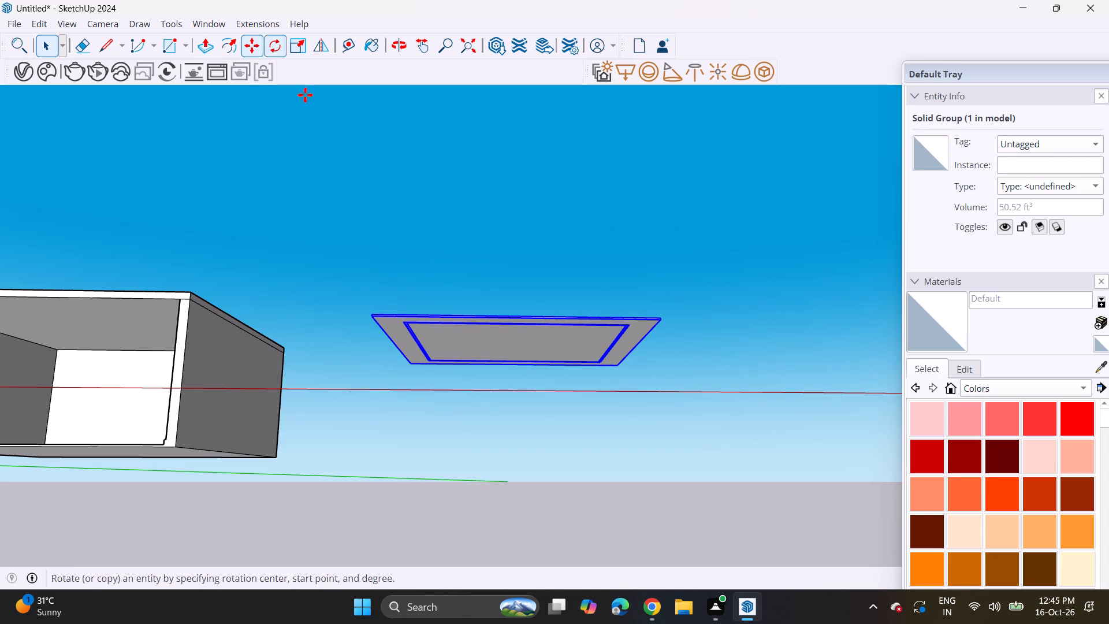
pyautogui.click(667, 312)
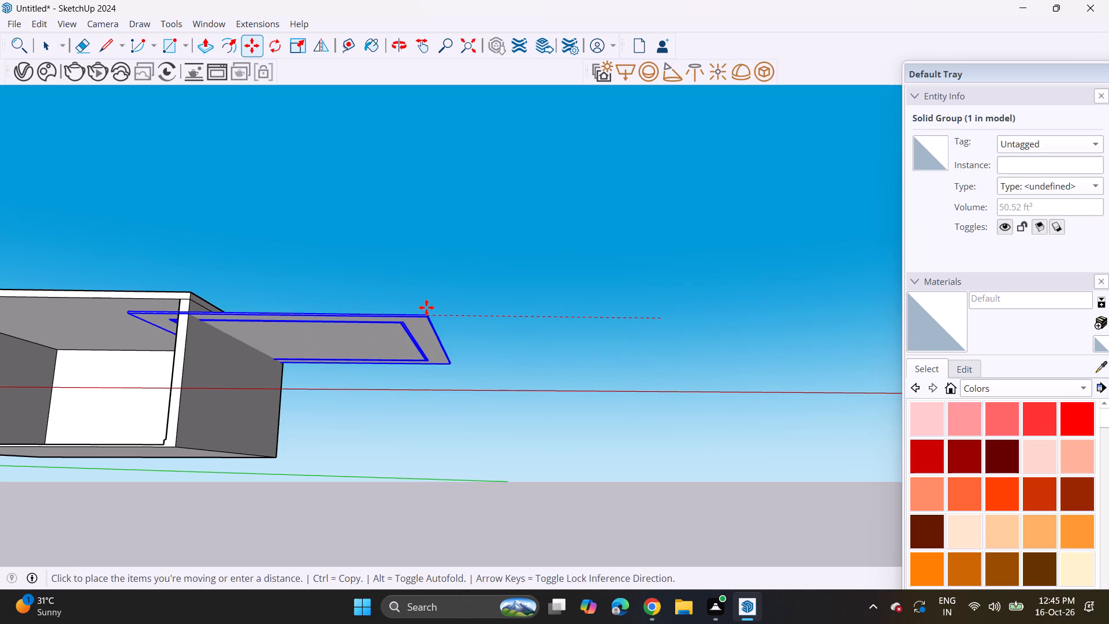
pyautogui.keyDown('shift'); pyautogui.moveTo(412, 293); pyautogui.dragTo(761, 304, button='middle'); pyautogui.keyUp('shift')
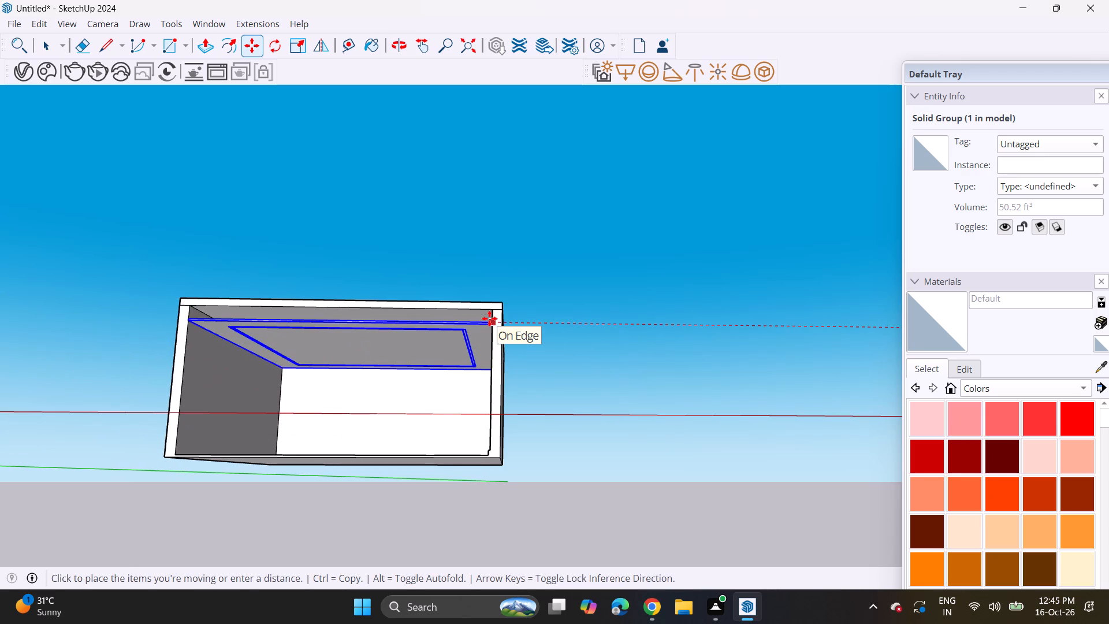
pyautogui.scroll(3, 489, 318)
pyautogui.moveTo(489, 318); pyautogui.dragTo(493, 351, button='middle')
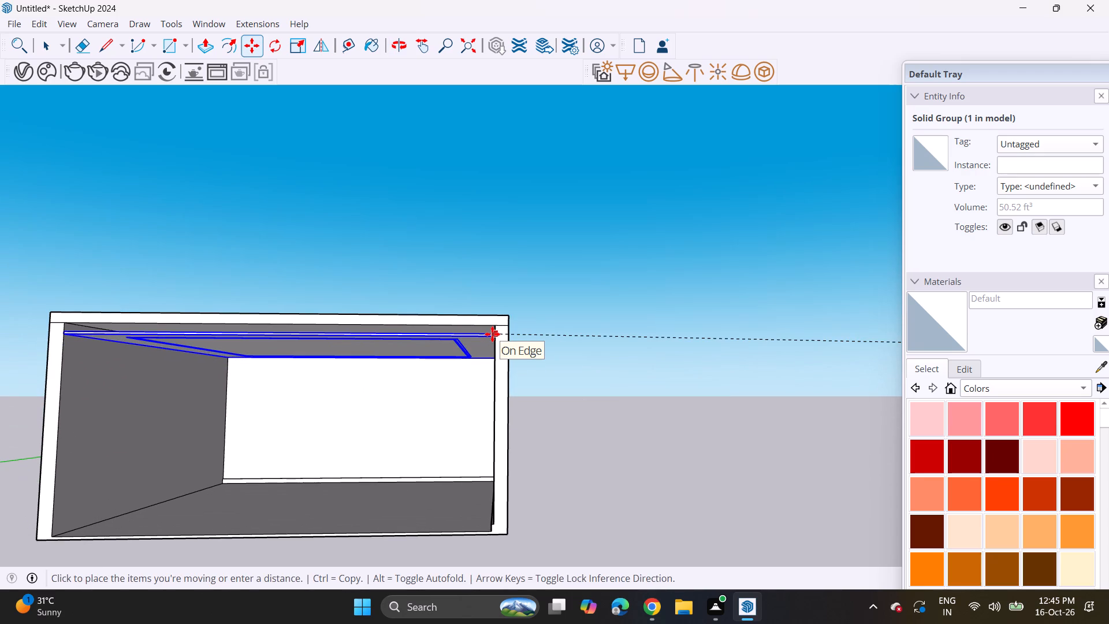
pyautogui.click(492, 334)
pyautogui.press('space')
pyautogui.click(550, 352)
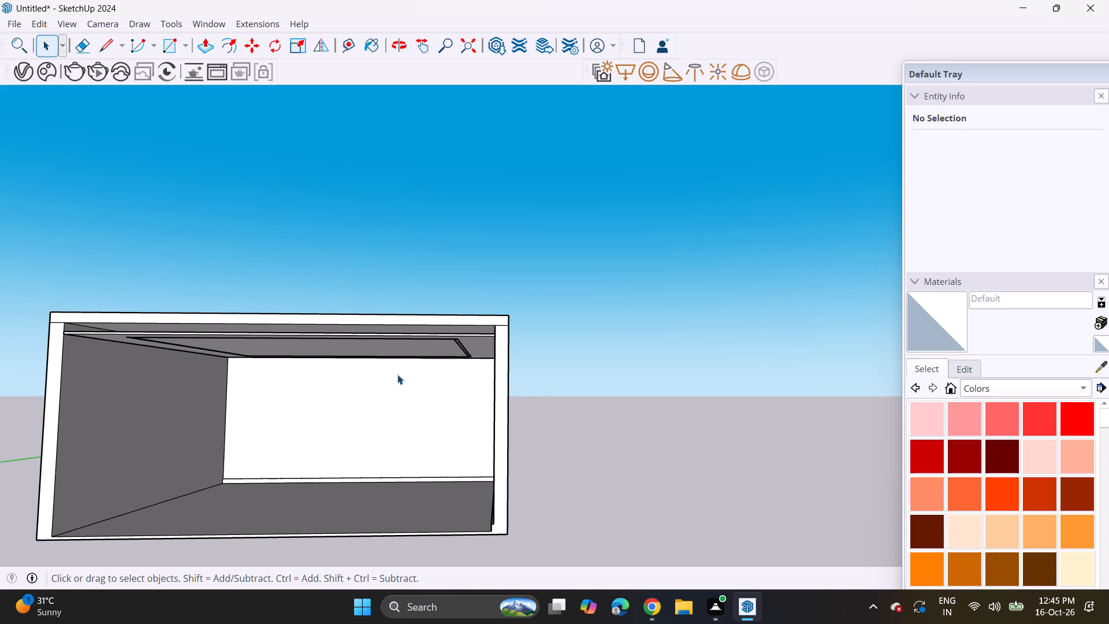
# Examine the placed false ceiling and the back wall from inside the room.
pyautogui.keyDown('shift'); pyautogui.moveTo(405, 391); pyautogui.dragTo(470, 424, button='middle'); pyautogui.keyUp('shift')
pyautogui.moveTo(457, 433); pyautogui.dragTo(458, 367, button='middle')
pyautogui.scroll(4, 361, 425)
pyautogui.keyDown('shift'); pyautogui.moveTo(360, 420); pyautogui.dragTo(360, 418, button='middle'); pyautogui.keyUp('shift')
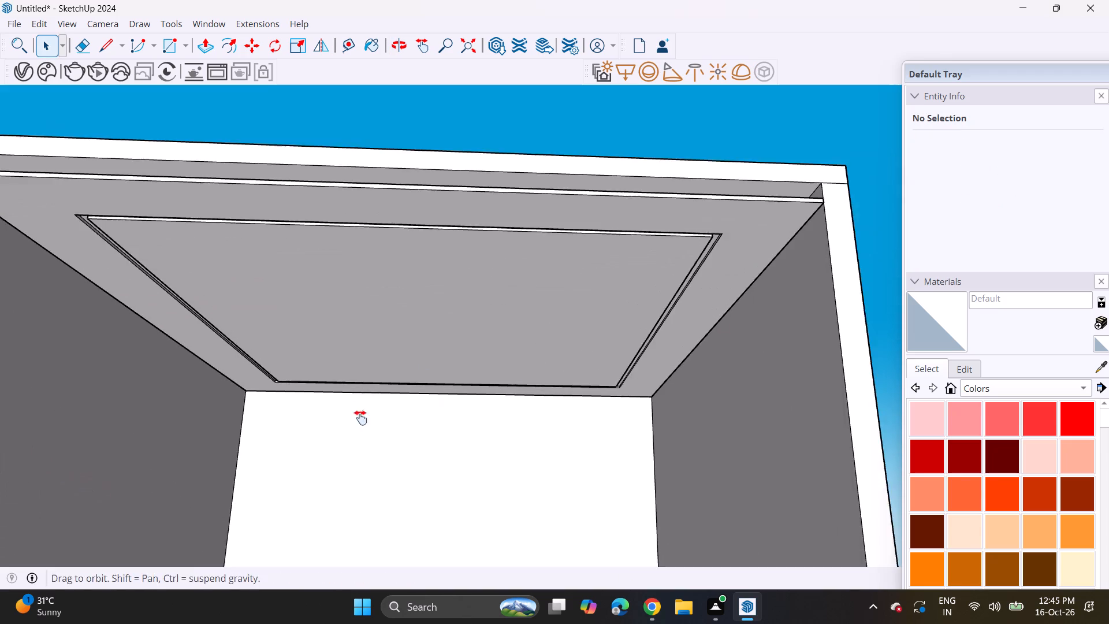
pyautogui.keyDown('shift'); pyautogui.moveTo(360, 418); pyautogui.dragTo(377, 373, button='middle'); pyautogui.keyUp('shift')
pyautogui.moveTo(382, 380); pyautogui.dragTo(386, 411, button='middle')
pyautogui.scroll(2, 386, 411)
pyautogui.moveTo(379, 409); pyautogui.dragTo(379, 335, button='middle')
pyautogui.moveTo(382, 341); pyautogui.dragTo(385, 356, button='middle')
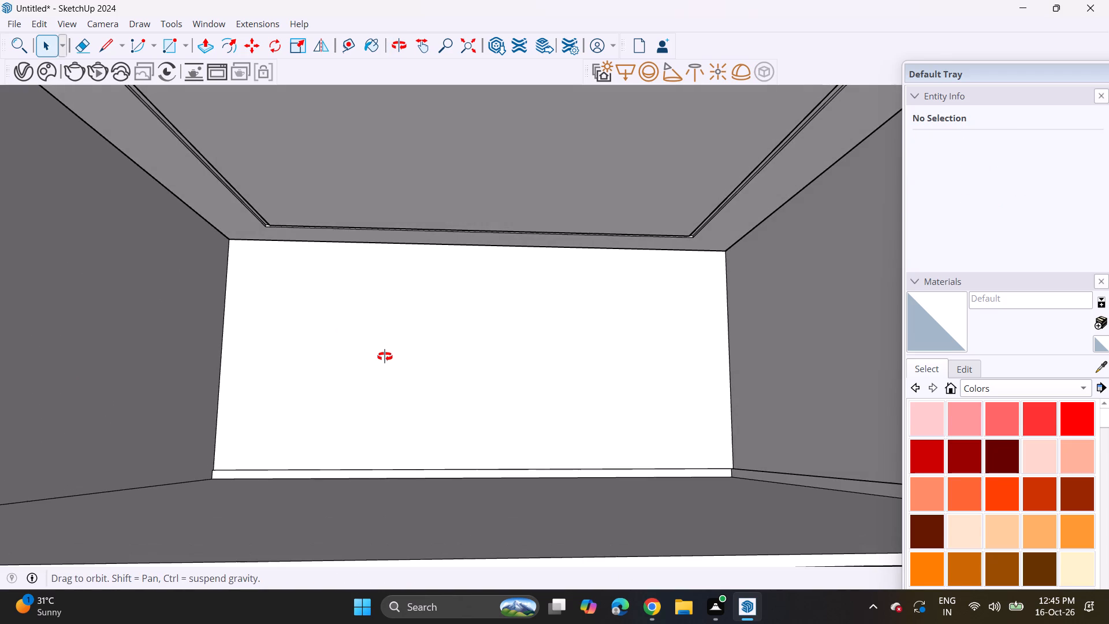
pyautogui.moveTo(385, 356); pyautogui.dragTo(387, 369, button='middle')
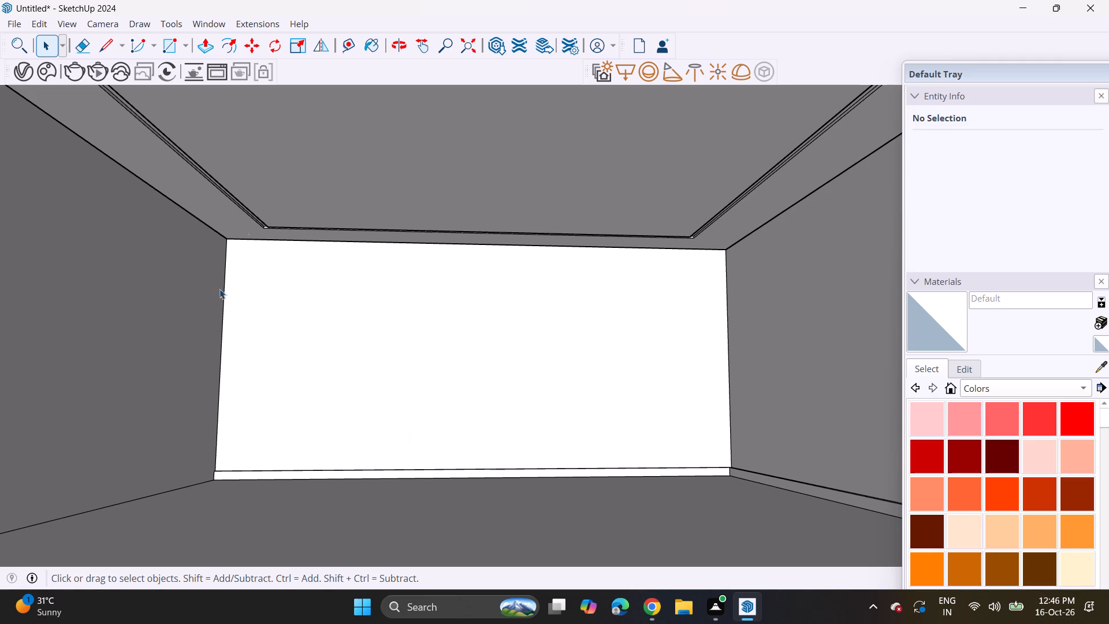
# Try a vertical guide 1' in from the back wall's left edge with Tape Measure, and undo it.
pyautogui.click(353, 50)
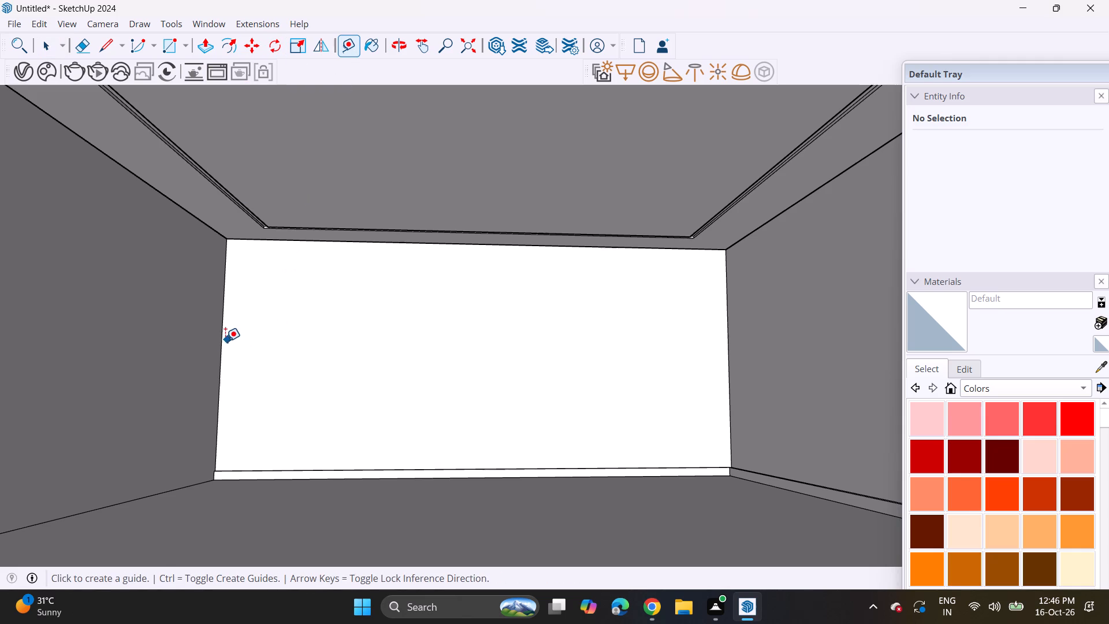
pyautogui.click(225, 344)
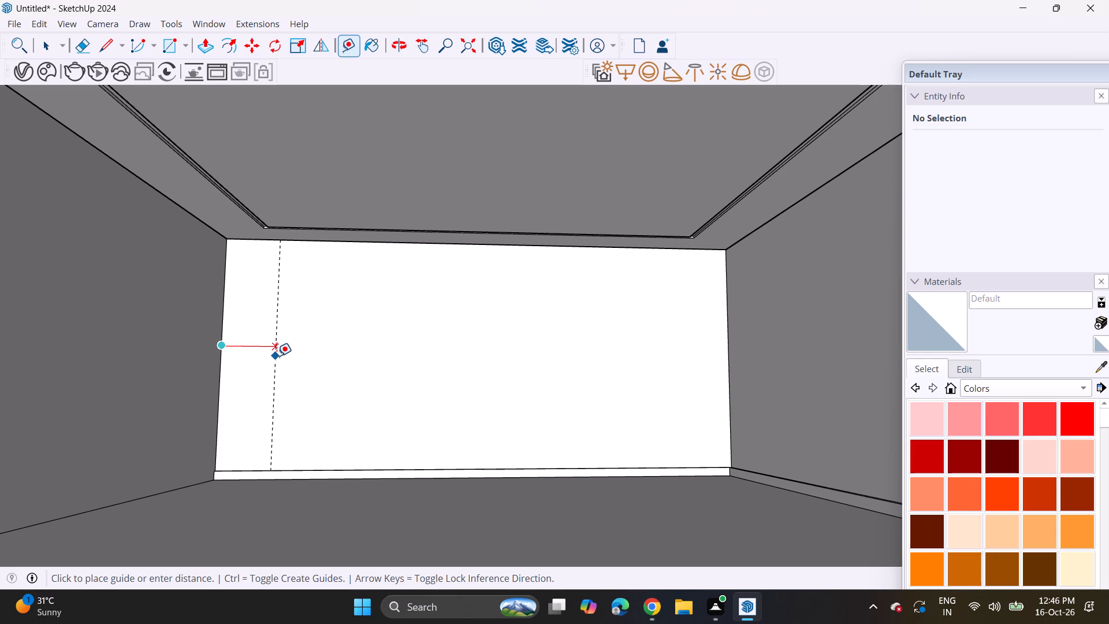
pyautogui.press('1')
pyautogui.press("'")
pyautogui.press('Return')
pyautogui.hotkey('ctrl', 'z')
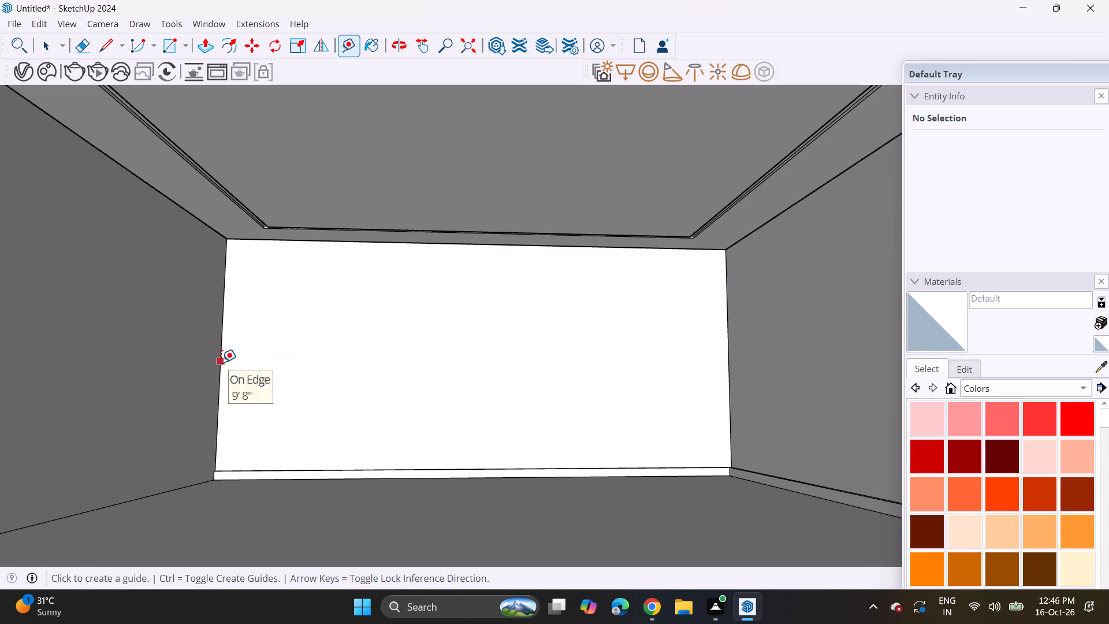
# Place vertical guides 2' in from the back wall's left and right edges with Tape Measure.
pyautogui.click(221, 362)
pyautogui.press('2')
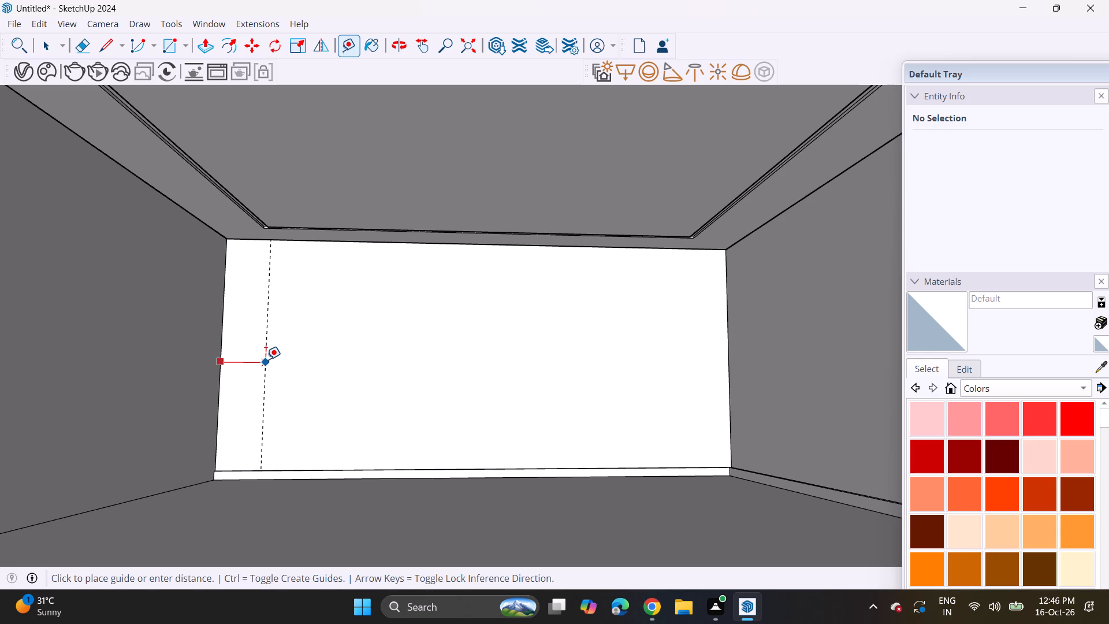
pyautogui.press("'")
pyautogui.press('Return')
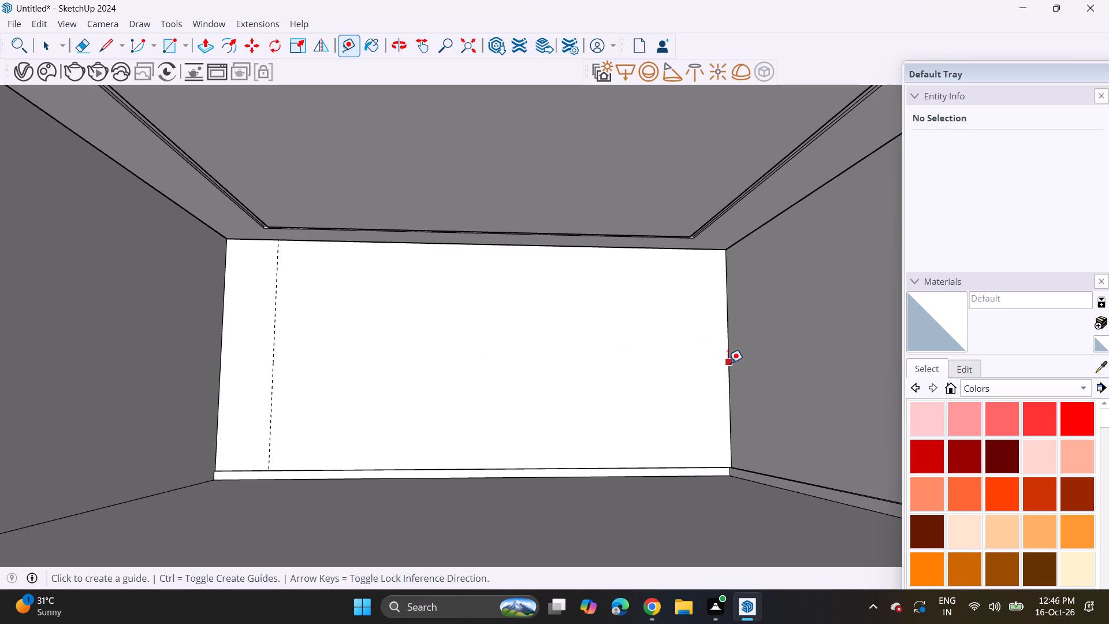
pyautogui.click(728, 363)
pyautogui.write("2'")
pyautogui.press('Return')
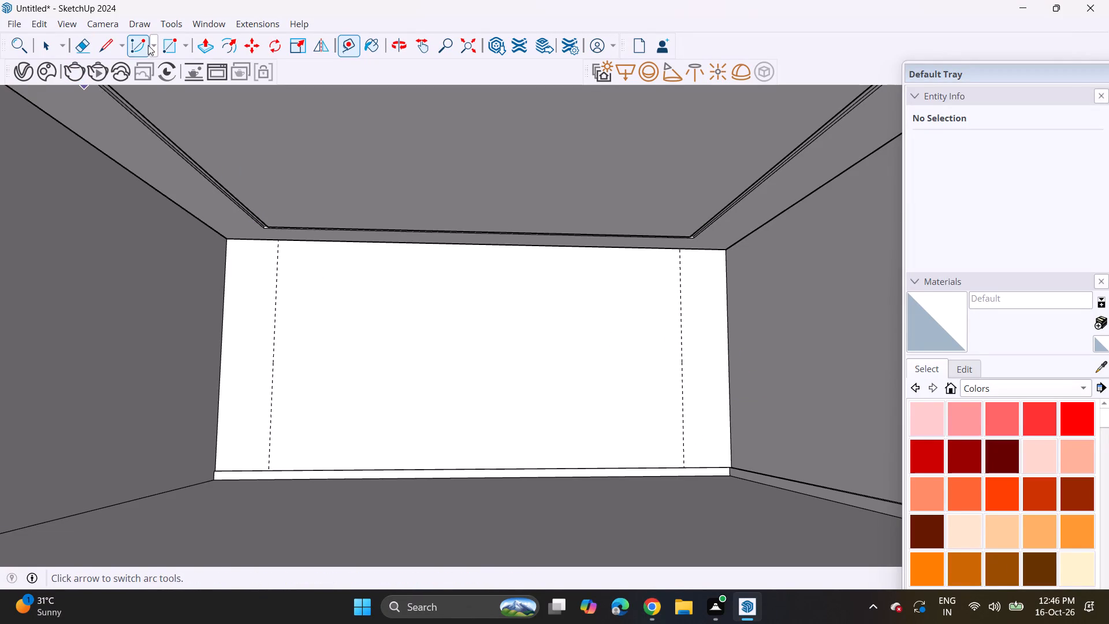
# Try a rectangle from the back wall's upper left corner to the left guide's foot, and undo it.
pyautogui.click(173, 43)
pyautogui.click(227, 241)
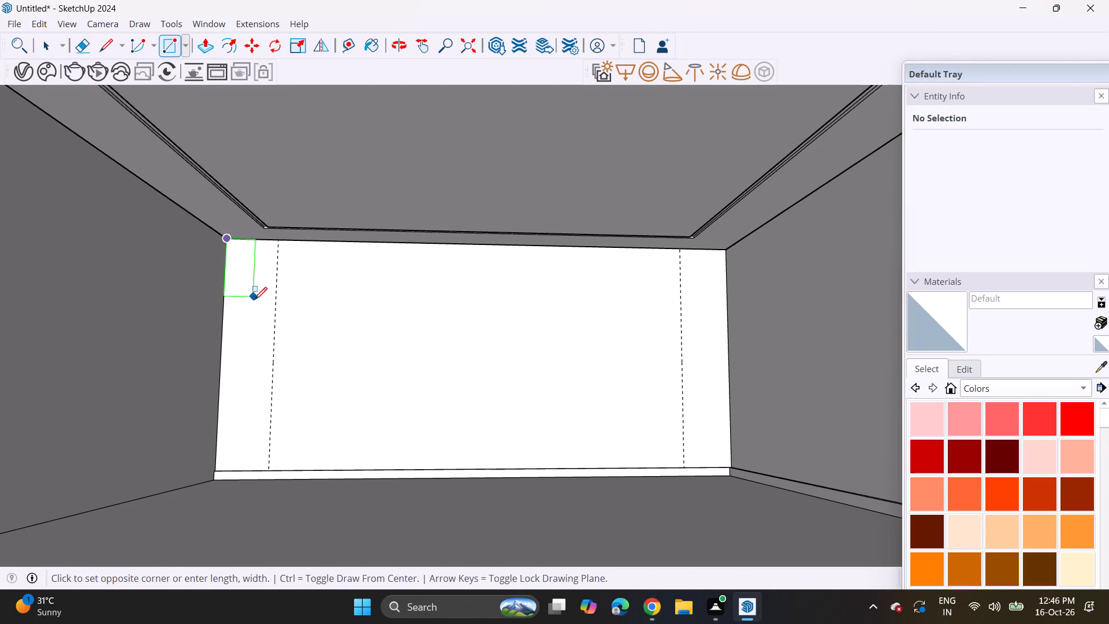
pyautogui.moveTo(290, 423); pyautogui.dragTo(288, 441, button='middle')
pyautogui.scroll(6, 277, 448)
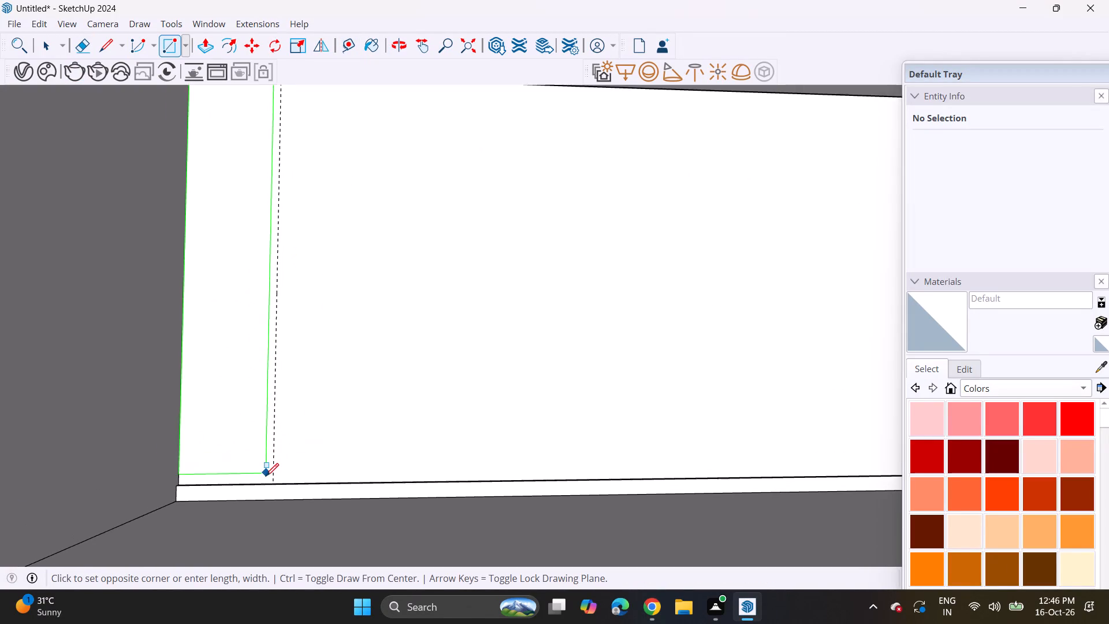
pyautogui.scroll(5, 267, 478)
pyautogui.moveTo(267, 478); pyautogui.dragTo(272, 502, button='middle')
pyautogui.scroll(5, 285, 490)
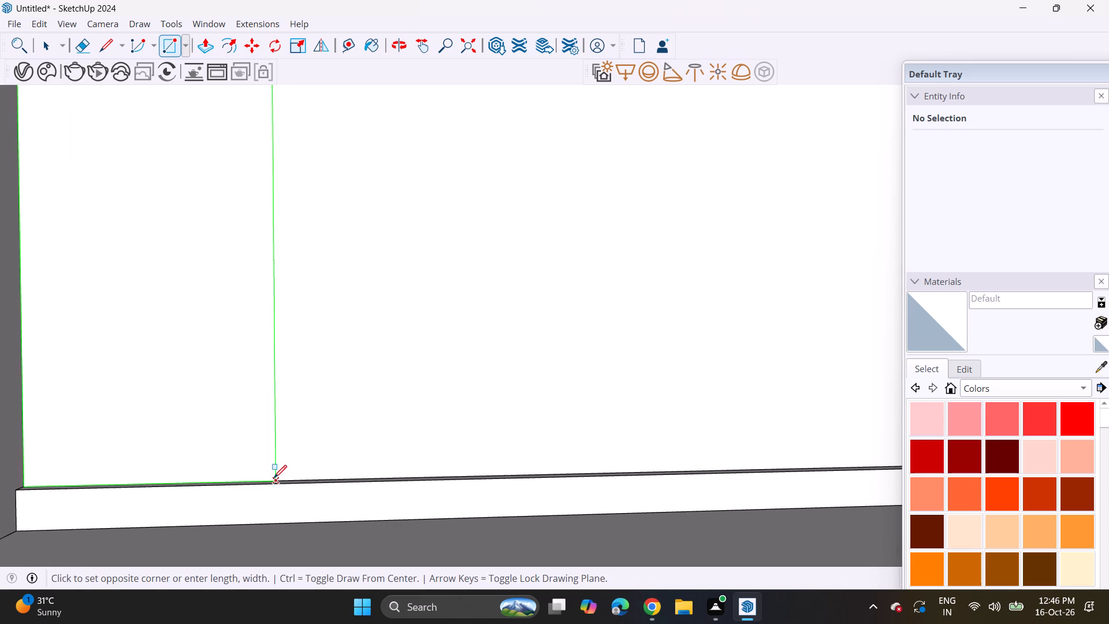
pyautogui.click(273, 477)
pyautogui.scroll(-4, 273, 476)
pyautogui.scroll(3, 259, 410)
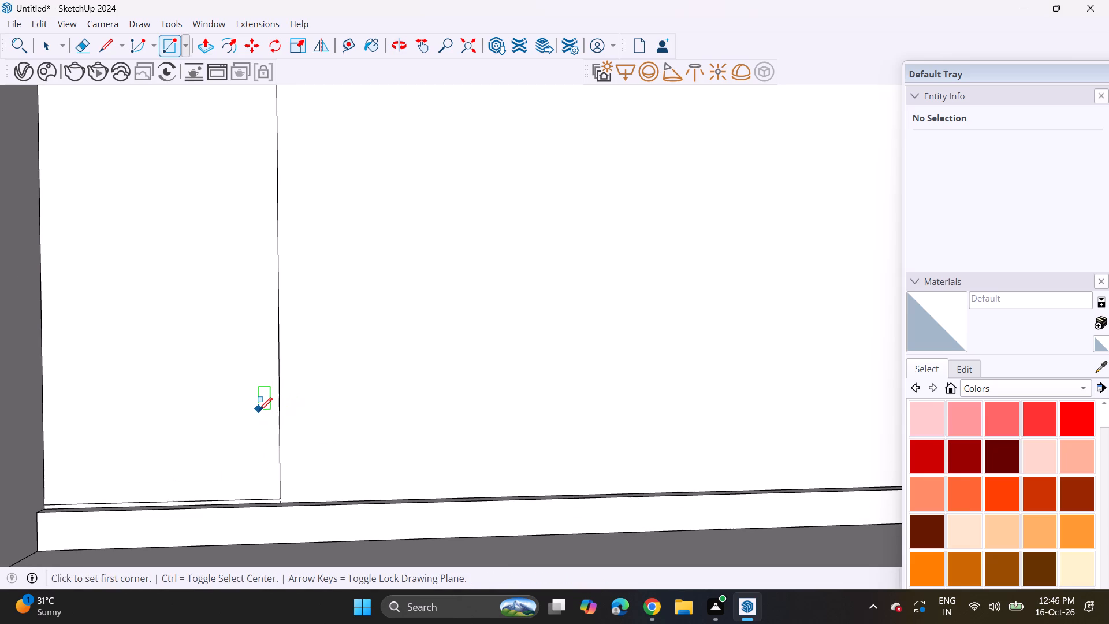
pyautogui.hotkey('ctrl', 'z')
# Draw a rectangle from the left guide's foot at the skirting to the back wall's upper left corner.
pyautogui.scroll(-3, 259, 408)
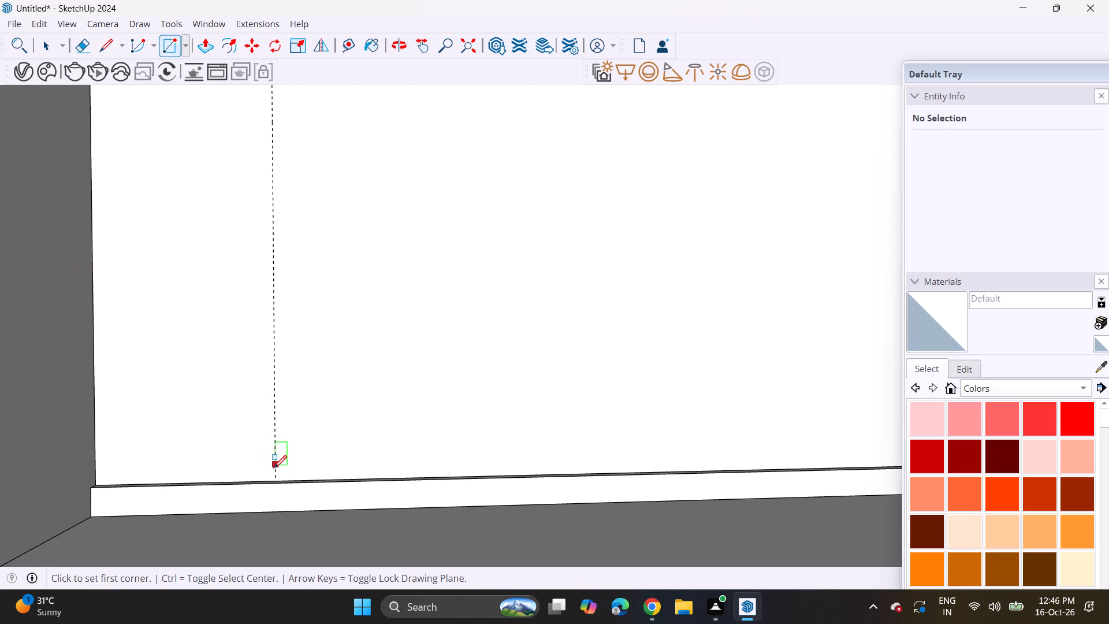
pyautogui.click(274, 479)
pyautogui.scroll(-3, 230, 327)
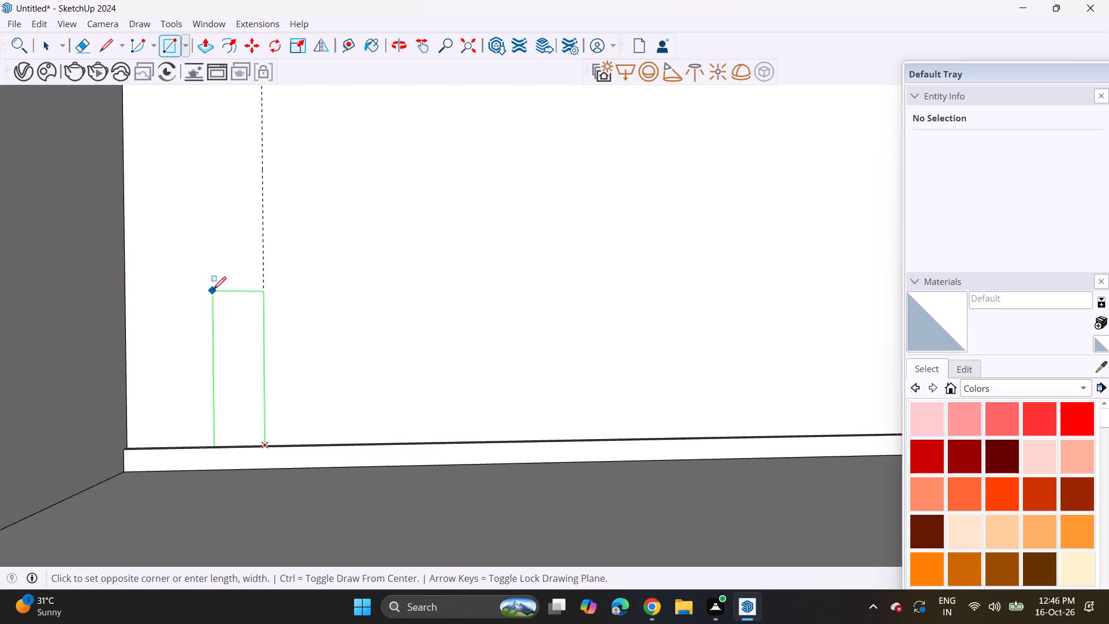
pyautogui.keyDown('shift'); pyautogui.moveTo(213, 289); pyautogui.dragTo(287, 410, button='middle'); pyautogui.keyUp('shift')
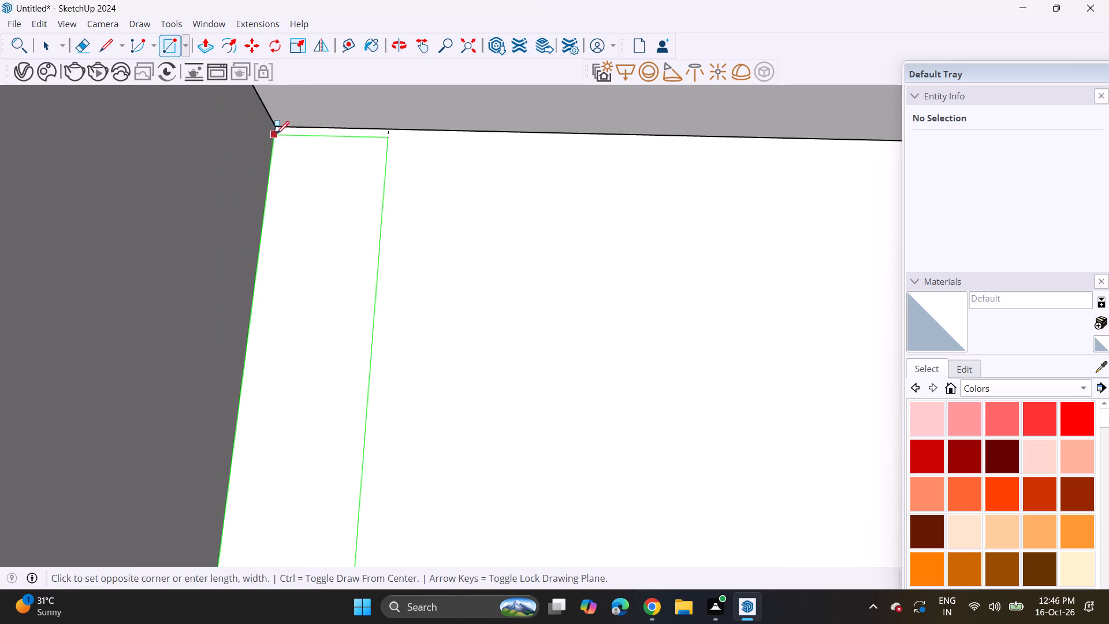
pyautogui.click(276, 129)
# Draw a rectangle from the back wall's upper right corner to the right guide's foot at the skirting.
pyautogui.scroll(-3, 395, 328)
pyautogui.moveTo(560, 411); pyautogui.dragTo(257, 378, button='middle')
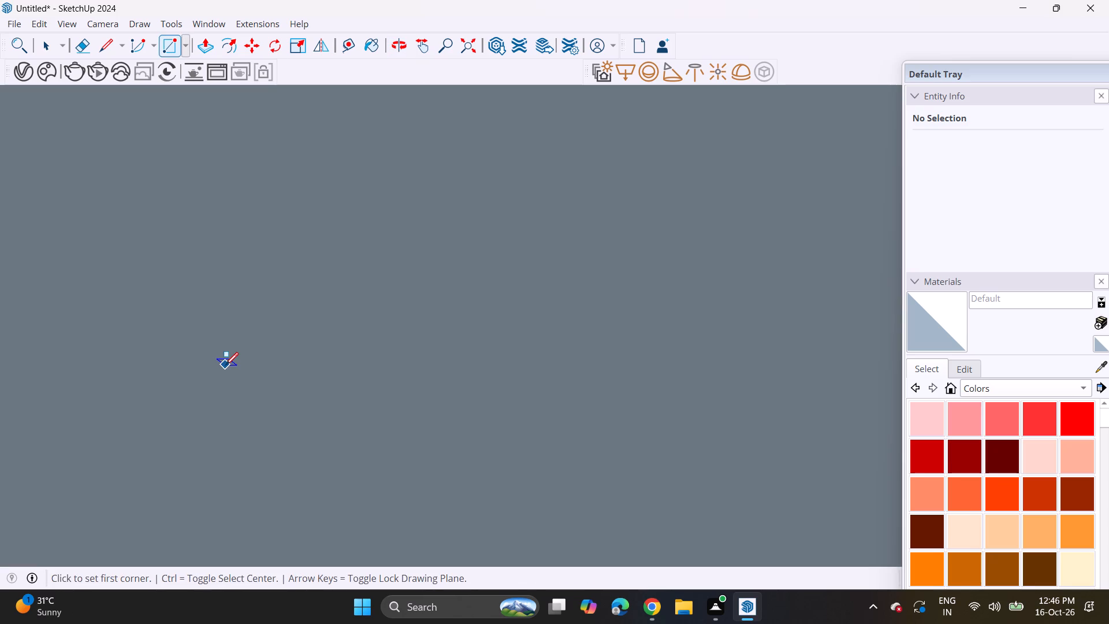
pyautogui.moveTo(232, 360); pyautogui.dragTo(258, 492, button='middle')
pyautogui.scroll(-12, 311, 338)
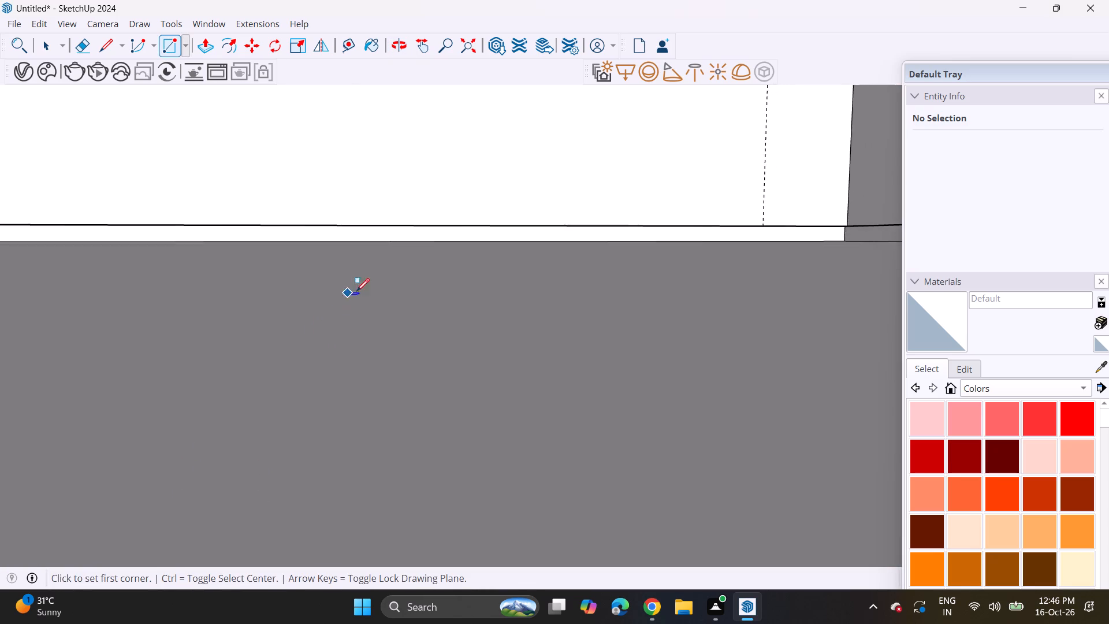
pyautogui.keyDown('shift'); pyautogui.moveTo(389, 264); pyautogui.dragTo(359, 421, button='middle'); pyautogui.keyUp('shift')
pyautogui.keyDown('shift'); pyautogui.moveTo(510, 260); pyautogui.dragTo(449, 410, button='middle'); pyautogui.keyUp('shift')
pyautogui.scroll(-4, 466, 285)
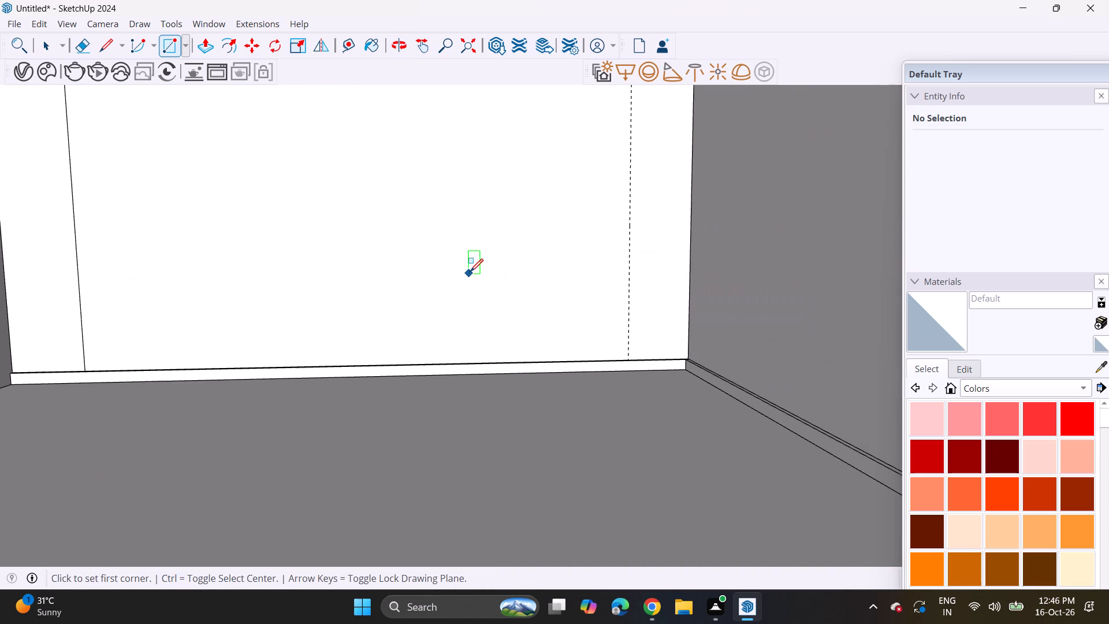
pyautogui.keyDown('shift'); pyautogui.moveTo(485, 254); pyautogui.dragTo(468, 397, button='middle'); pyautogui.keyUp('shift')
pyautogui.moveTo(559, 341); pyautogui.dragTo(518, 315, button='middle')
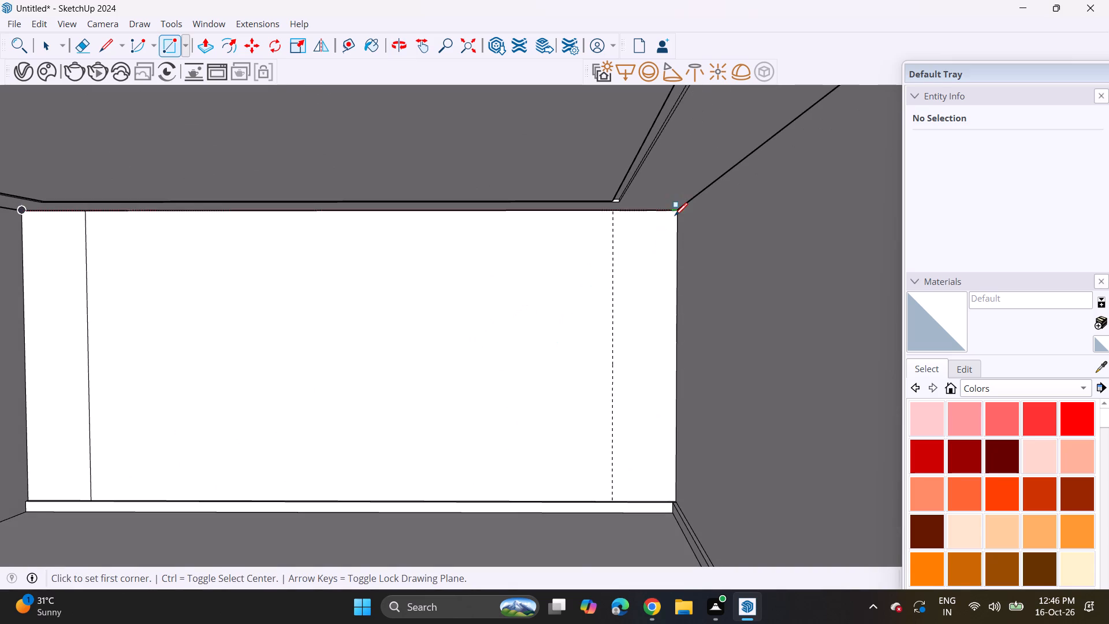
pyautogui.click(678, 208)
pyautogui.scroll(5, 614, 483)
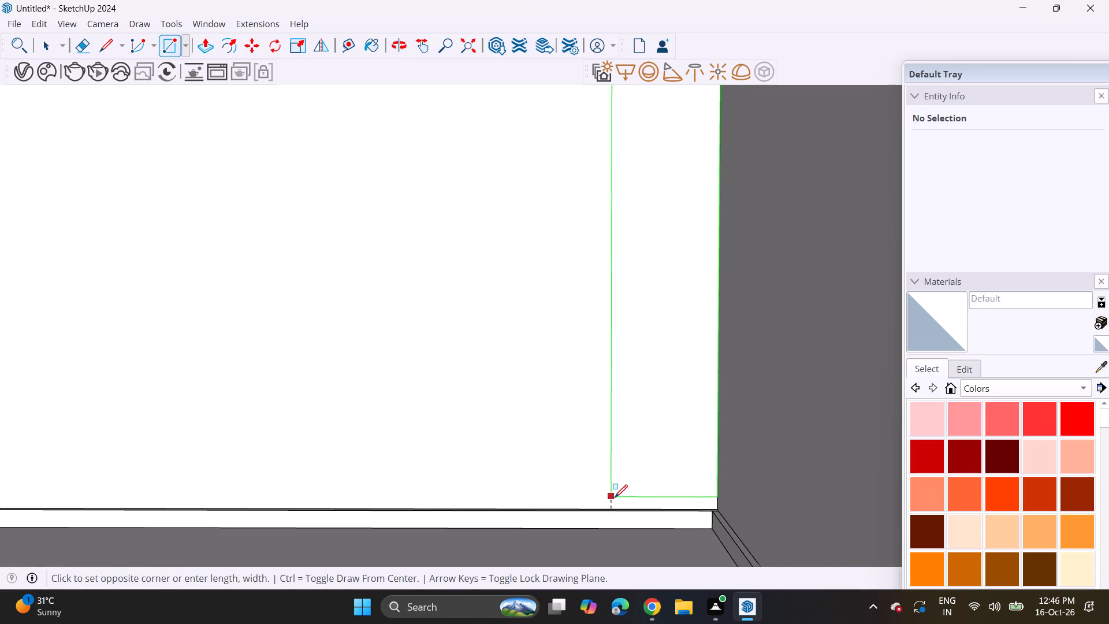
pyautogui.scroll(1, 615, 497)
pyautogui.moveTo(615, 499); pyautogui.dragTo(622, 519, button='middle')
pyautogui.scroll(10, 613, 499)
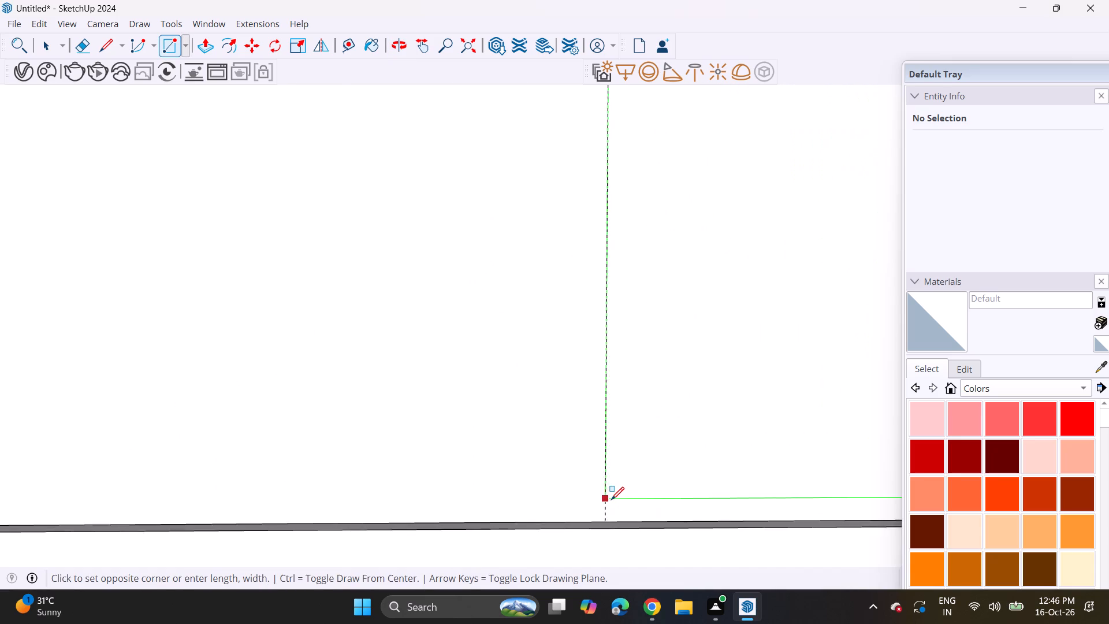
pyautogui.scroll(4, 611, 500)
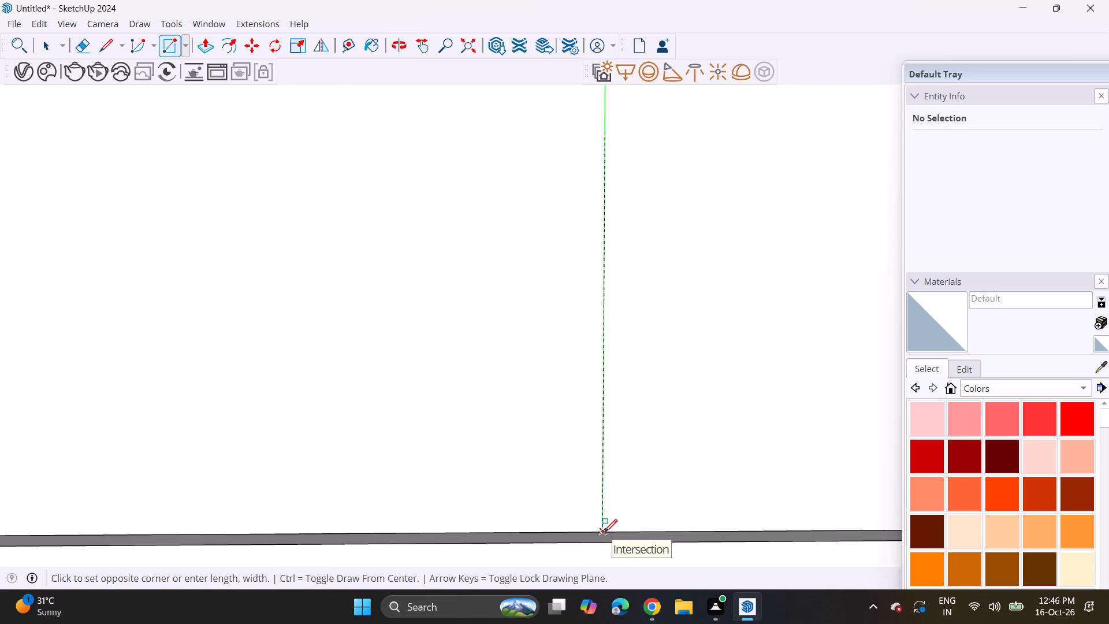
pyautogui.click(604, 532)
# Push/Pull the back wall's left strip 2' out into the room.
pyautogui.scroll(-18, 590, 484)
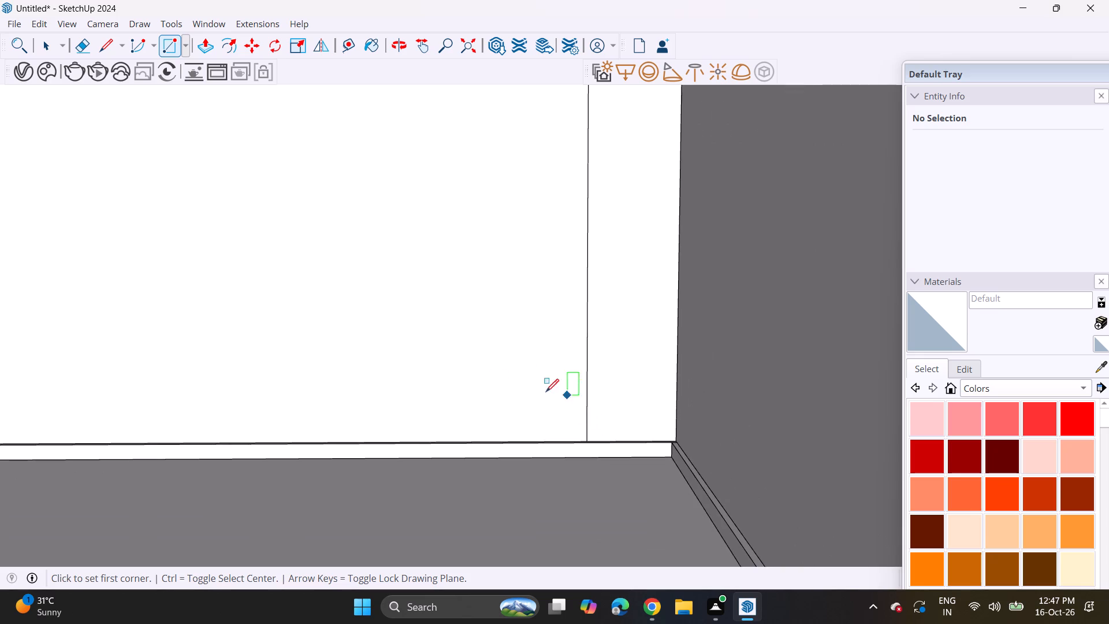
pyautogui.moveTo(471, 377); pyautogui.dragTo(684, 484, button='middle')
pyautogui.scroll(-3, 707, 414)
pyautogui.moveTo(684, 428); pyautogui.dragTo(667, 395, button='middle')
pyautogui.click(198, 46)
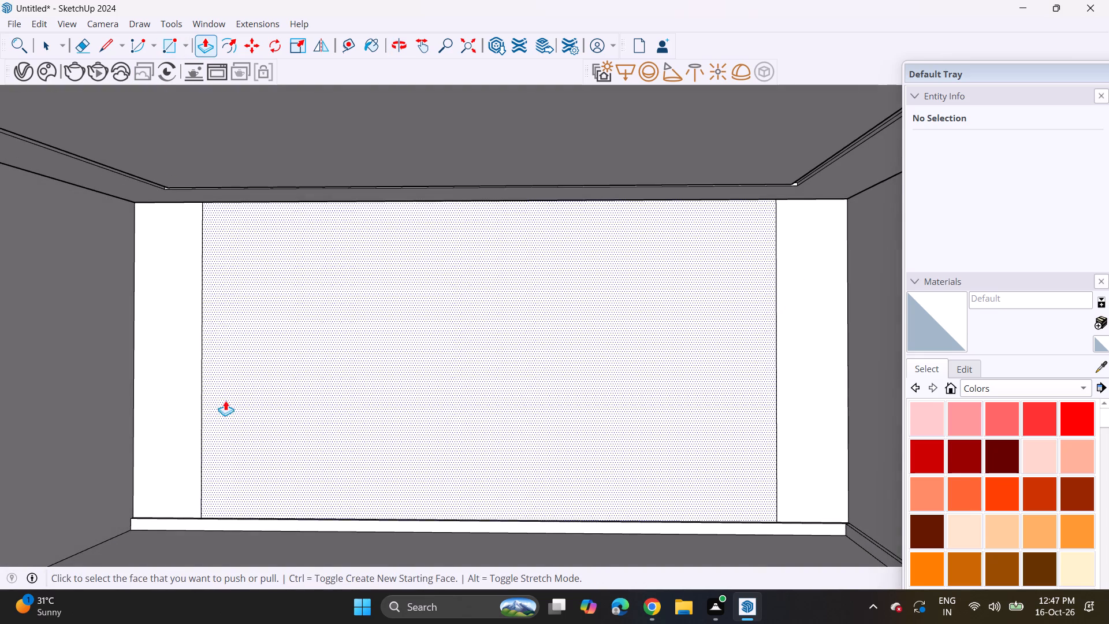
pyautogui.click(174, 468)
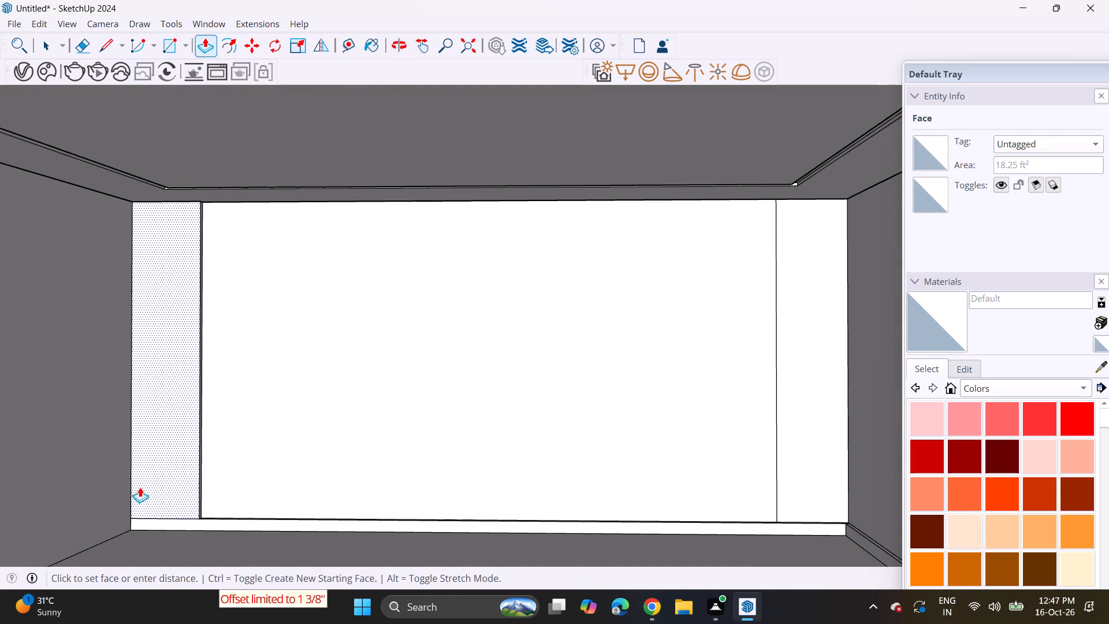
pyautogui.write("2'")
pyautogui.press('Return')
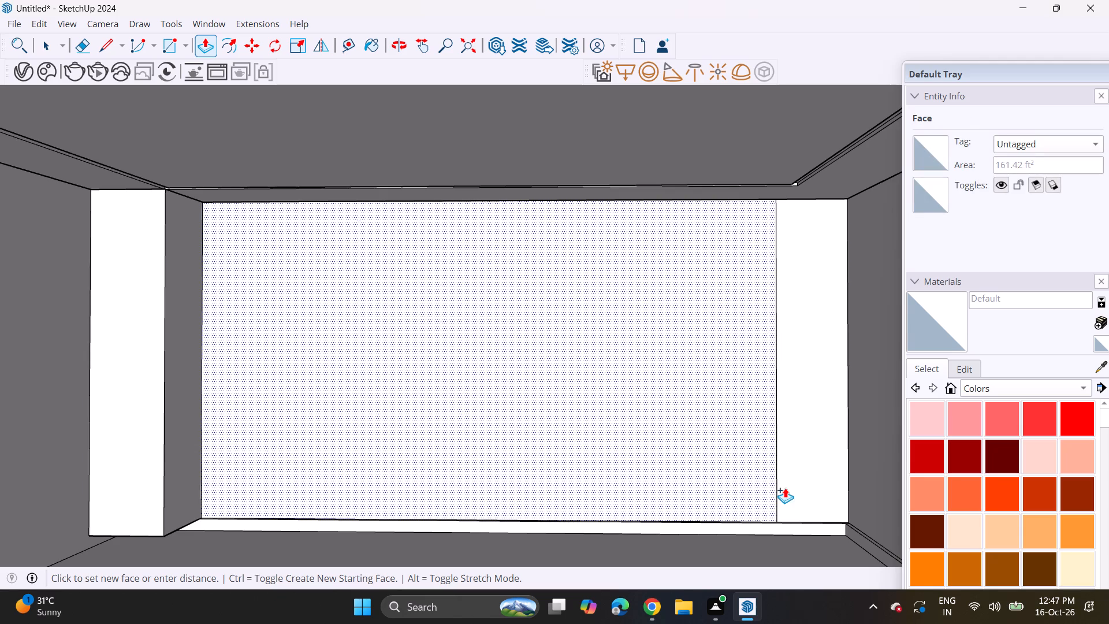
# Push/Pull the back wall's right strip out to the same depth as the left column.
pyautogui.doubleClick(788, 488)
pyautogui.hotkey('ctrl', 'z')
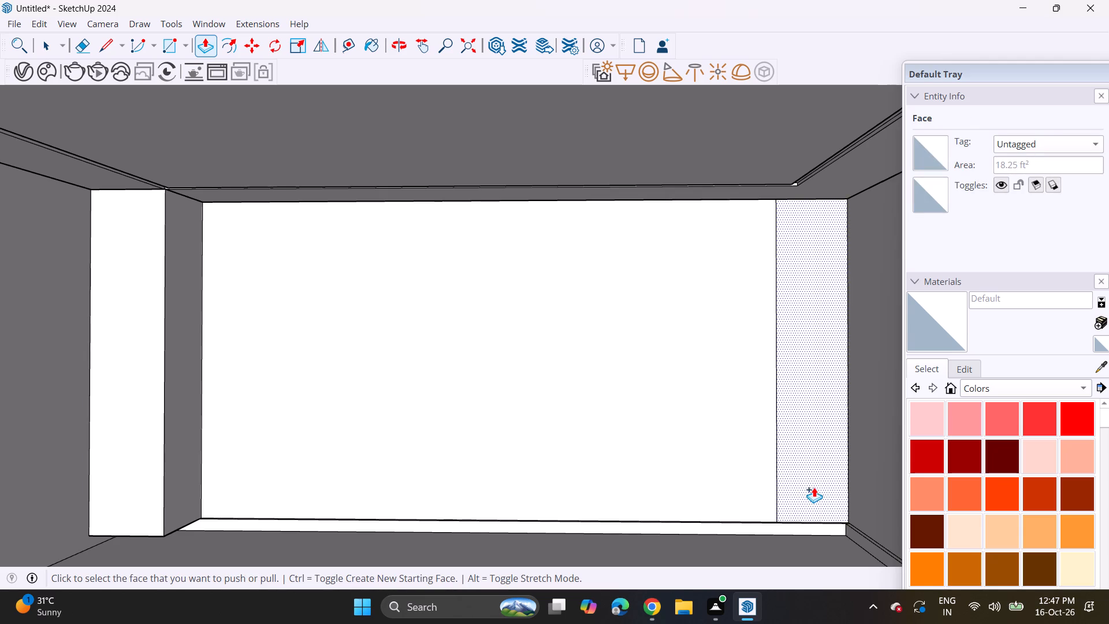
pyautogui.click(814, 487)
pyautogui.click(155, 496)
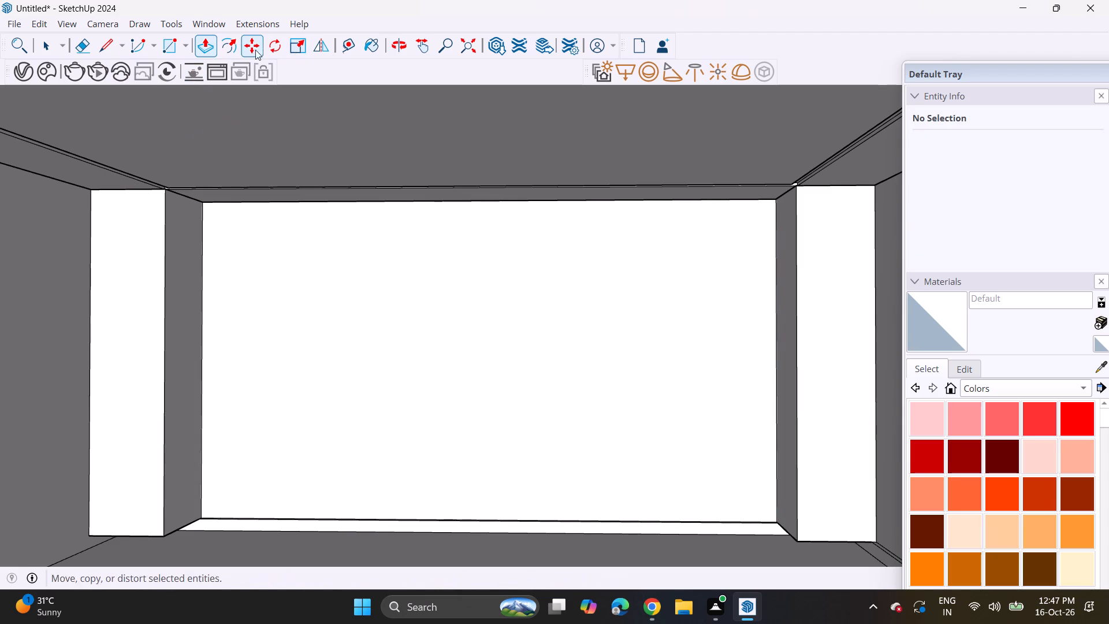
# Place a horizontal guide 2' above the back wall's bottom edge, between the two columns.
pyautogui.click(348, 46)
pyautogui.moveTo(453, 489); pyautogui.dragTo(461, 521, button='middle')
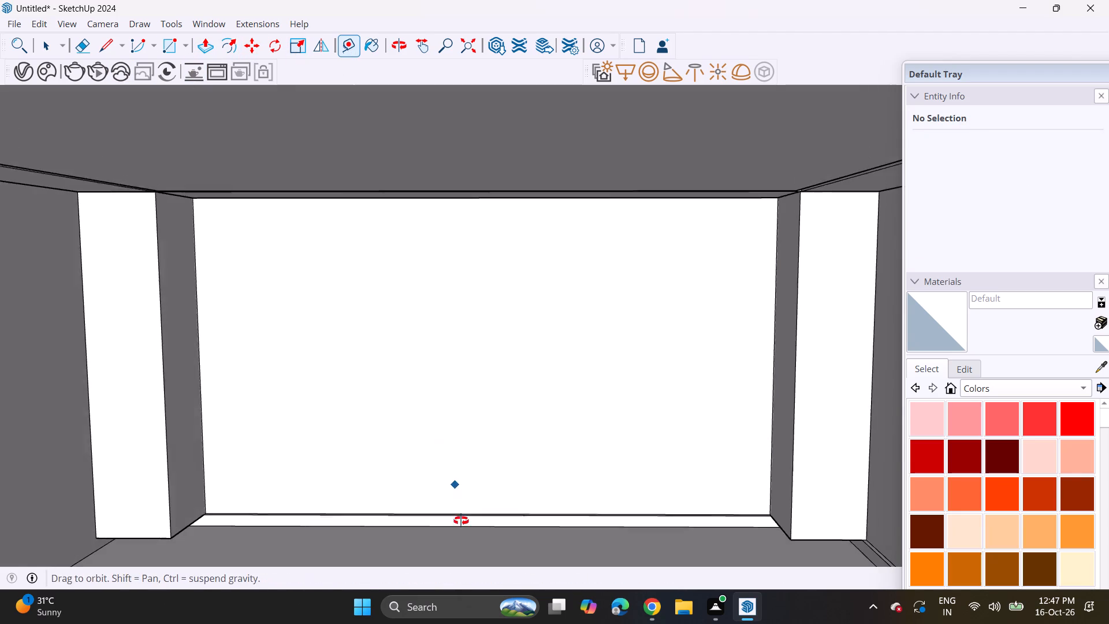
pyautogui.moveTo(461, 521); pyautogui.dragTo(461, 522, button='middle')
pyautogui.scroll(8, 461, 516)
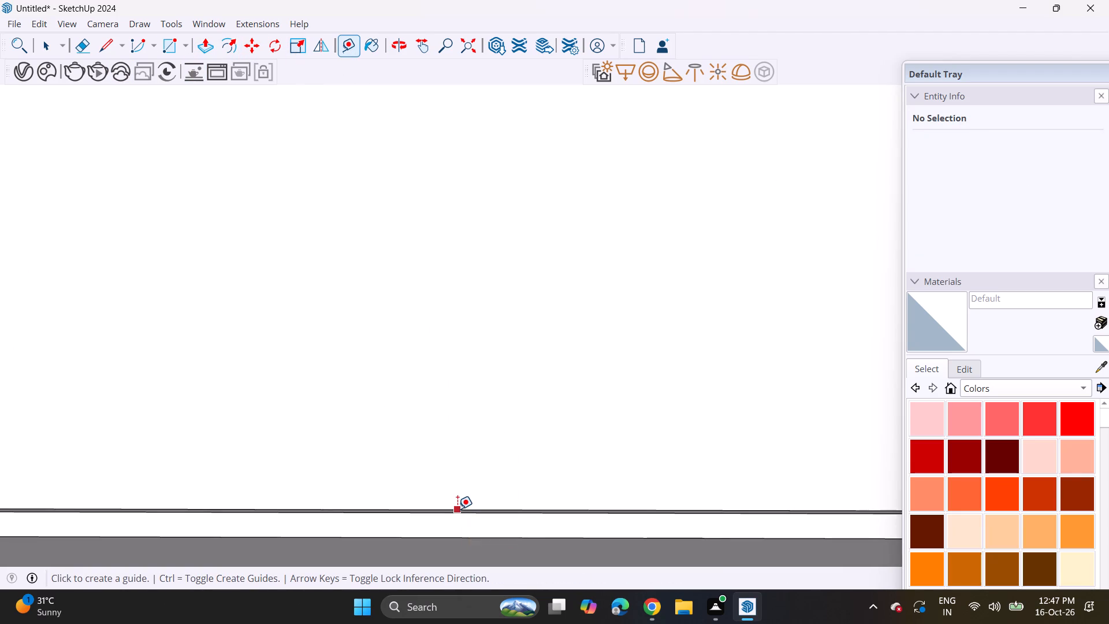
pyautogui.click(457, 509)
pyautogui.scroll(-5, 451, 407)
pyautogui.moveTo(451, 407); pyautogui.dragTo(455, 300, button='middle')
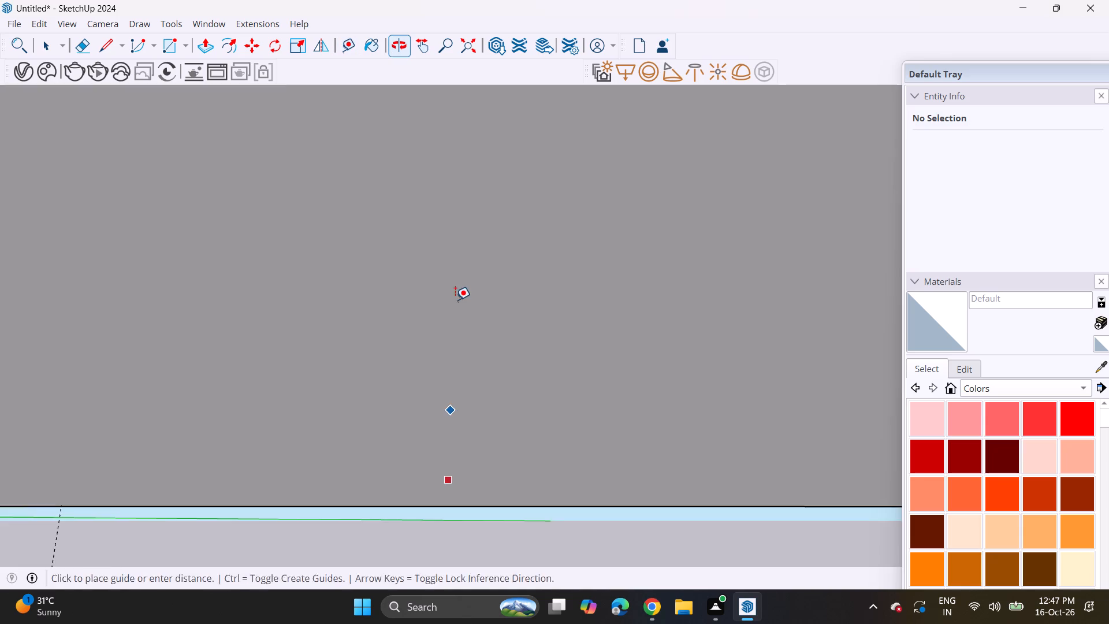
pyautogui.moveTo(455, 304); pyautogui.dragTo(472, 397, button='middle')
pyautogui.moveTo(453, 229); pyautogui.dragTo(497, 445, button='middle')
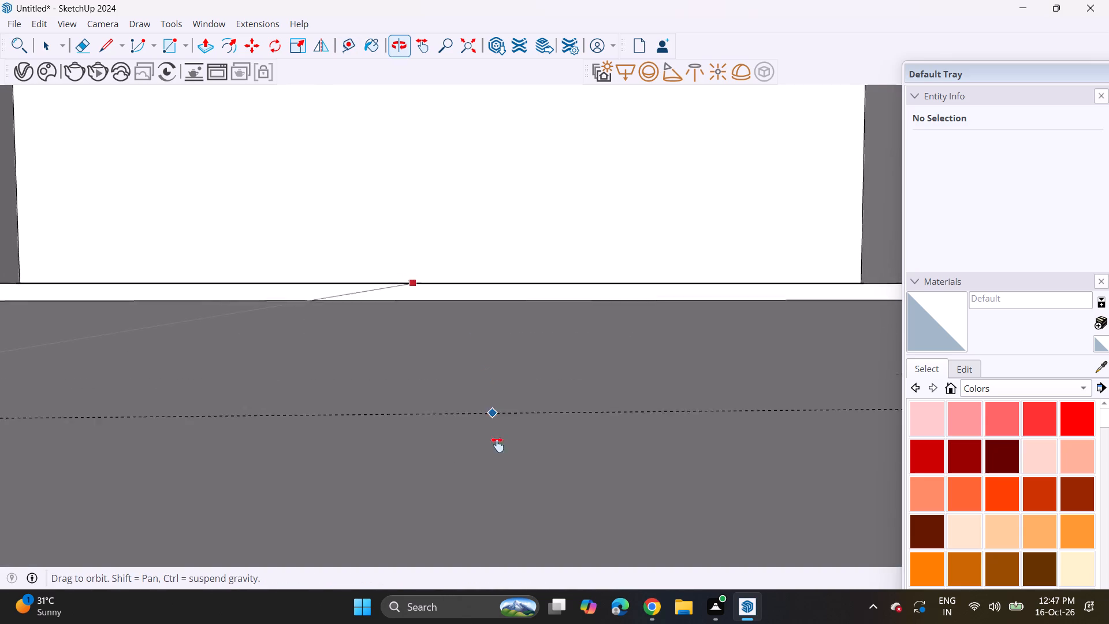
pyautogui.moveTo(497, 445); pyautogui.dragTo(510, 501, button='middle')
pyautogui.keyDown('shift'); pyautogui.moveTo(481, 267); pyautogui.dragTo(513, 433, button='middle'); pyautogui.keyUp('shift')
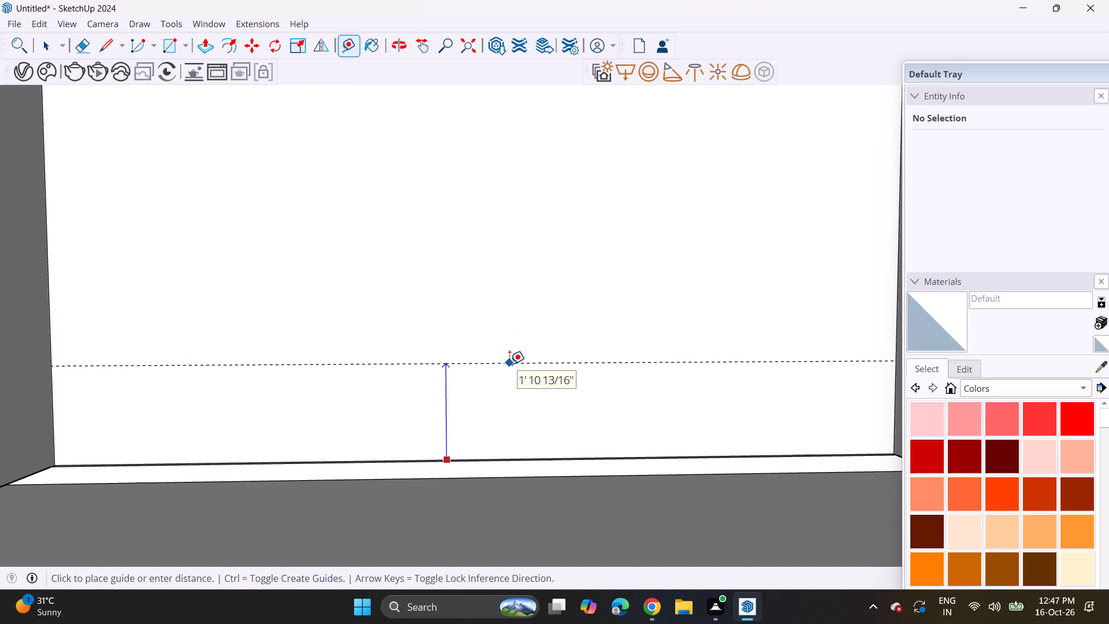
pyautogui.write("2'")
pyautogui.press('Return')
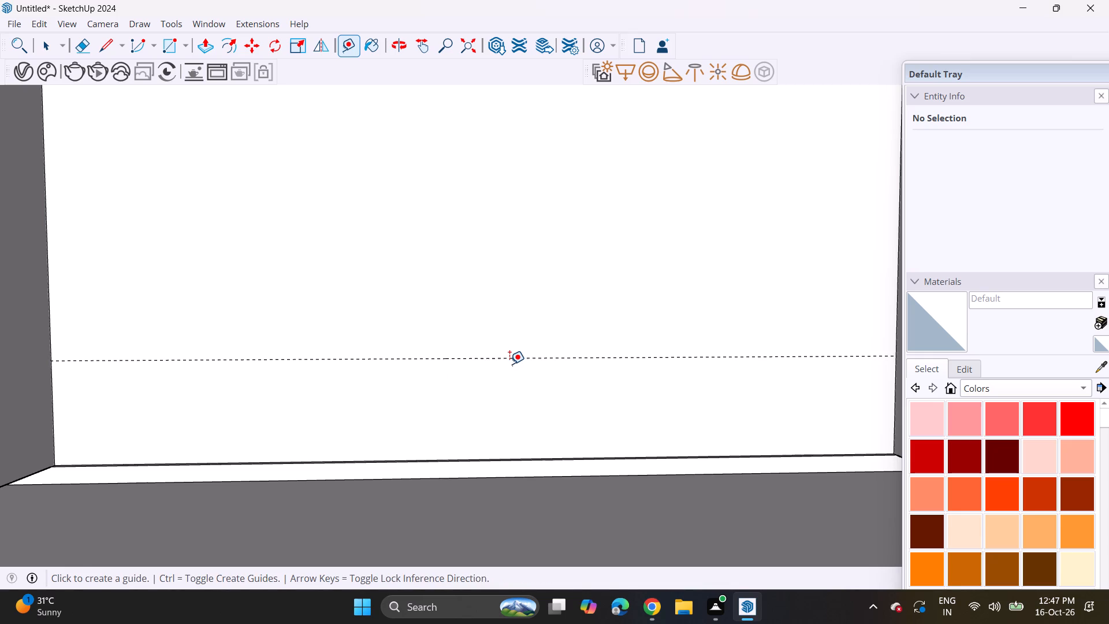
# Draw a rectangle between the two columns from the horizontal guide down to the back wall's bottom edge.
pyautogui.click(169, 42)
pyautogui.click(54, 363)
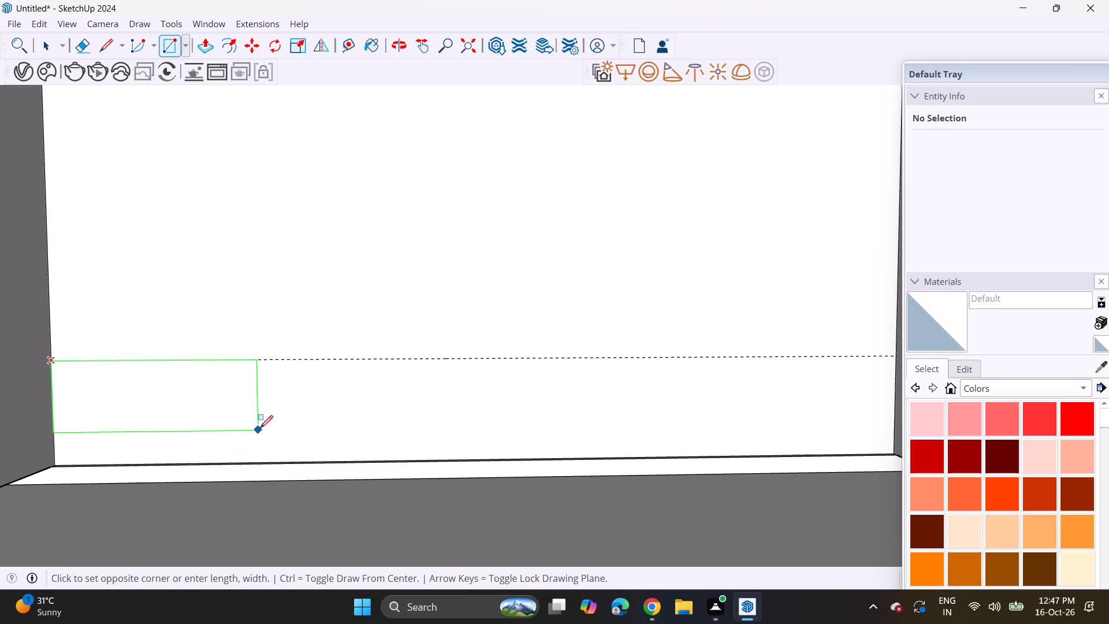
pyautogui.scroll(-2, 260, 428)
pyautogui.keyDown('shift'); pyautogui.moveTo(378, 419); pyautogui.dragTo(199, 432, button='middle'); pyautogui.keyUp('shift')
pyautogui.moveTo(378, 399); pyautogui.dragTo(426, 461, button='middle')
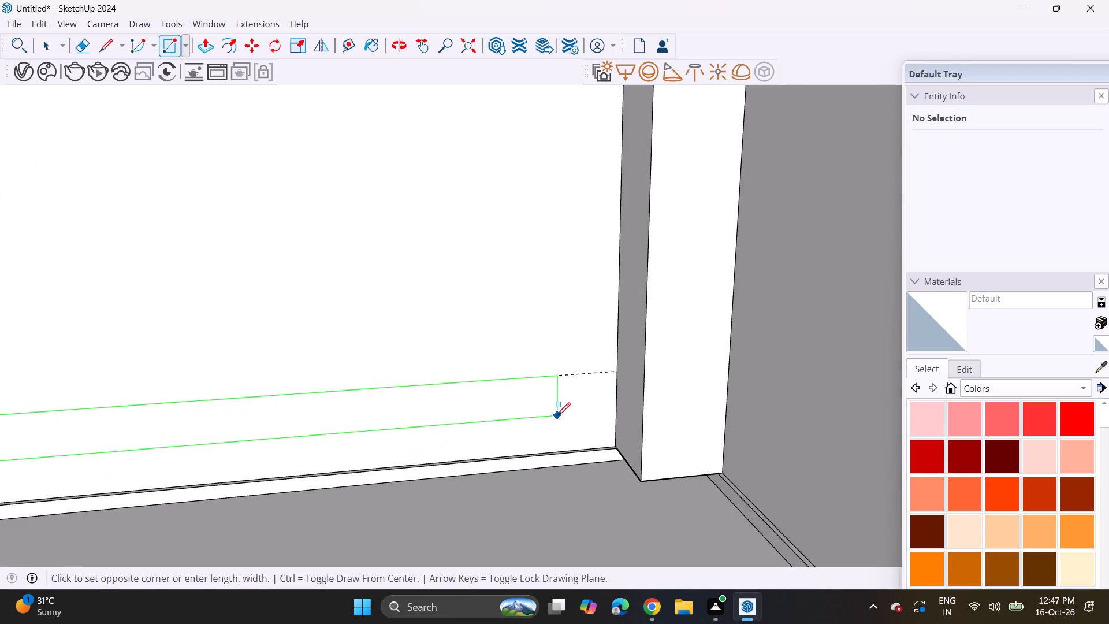
pyautogui.scroll(6, 557, 415)
pyautogui.click(642, 466)
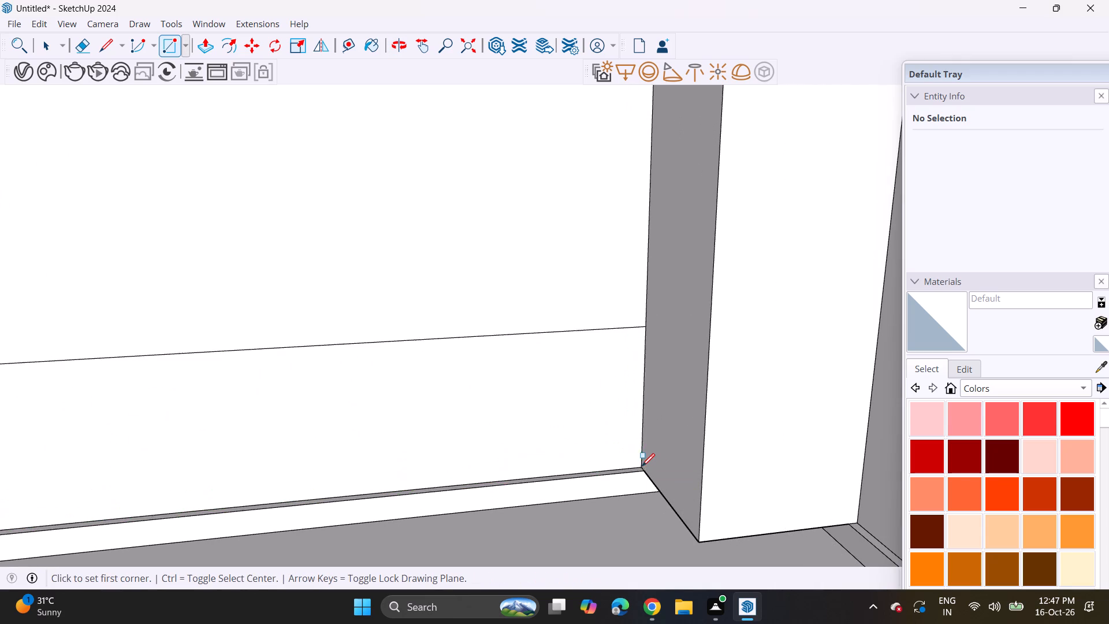
# Push the left column's front face slightly back toward the back wall with Push/Pull.
pyautogui.scroll(-7, 583, 447)
pyautogui.moveTo(534, 455); pyautogui.dragTo(673, 454, button='middle')
pyautogui.moveTo(671, 450); pyautogui.dragTo(631, 433, button='middle')
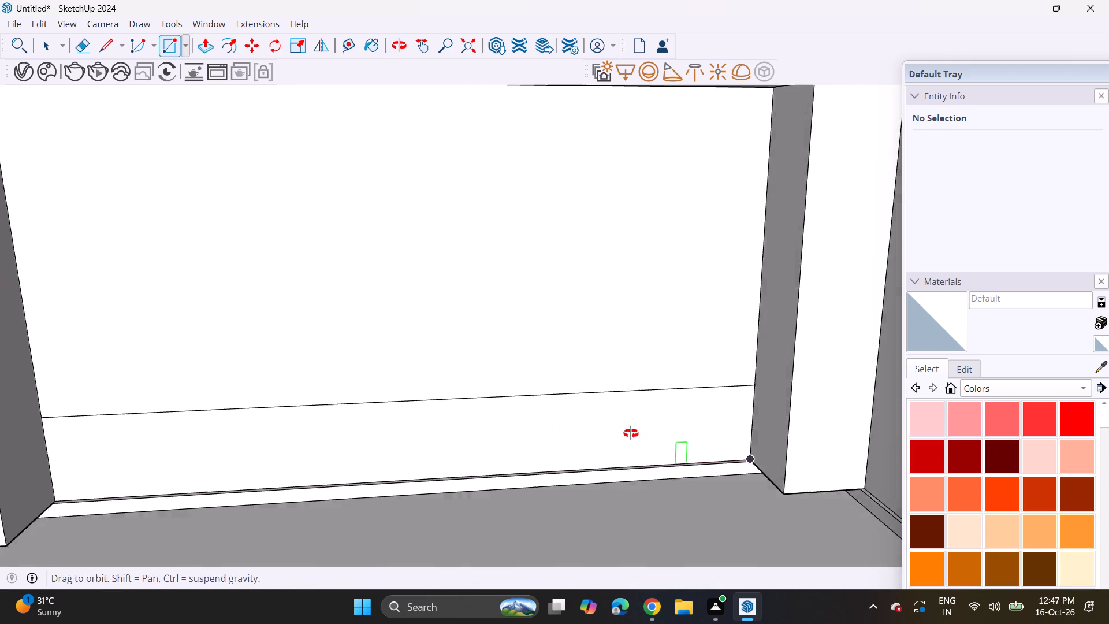
pyautogui.moveTo(631, 433); pyautogui.dragTo(592, 408, button='middle')
pyautogui.keyDown('shift'); pyautogui.moveTo(497, 397); pyautogui.dragTo(539, 450, button='middle'); pyautogui.keyUp('shift')
pyautogui.moveTo(531, 444); pyautogui.dragTo(531, 394, button='middle')
pyautogui.scroll(-5, 524, 369)
pyautogui.keyDown('shift'); pyautogui.moveTo(487, 429); pyautogui.dragTo(496, 396, button='middle'); pyautogui.keyUp('shift')
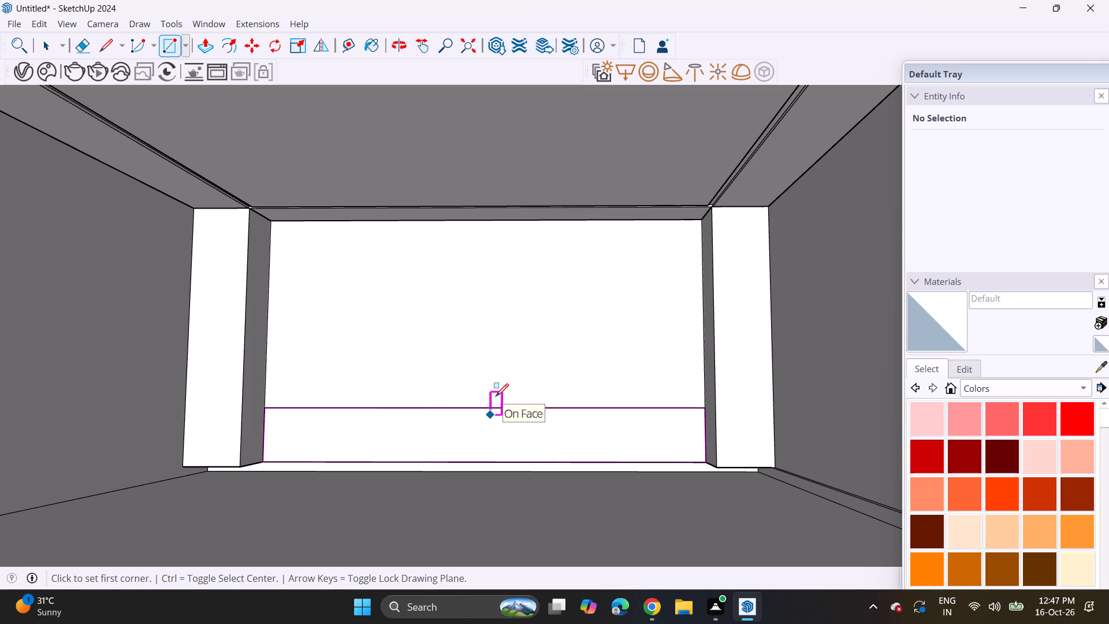
pyautogui.moveTo(309, 336); pyautogui.dragTo(311, 353, button='middle')
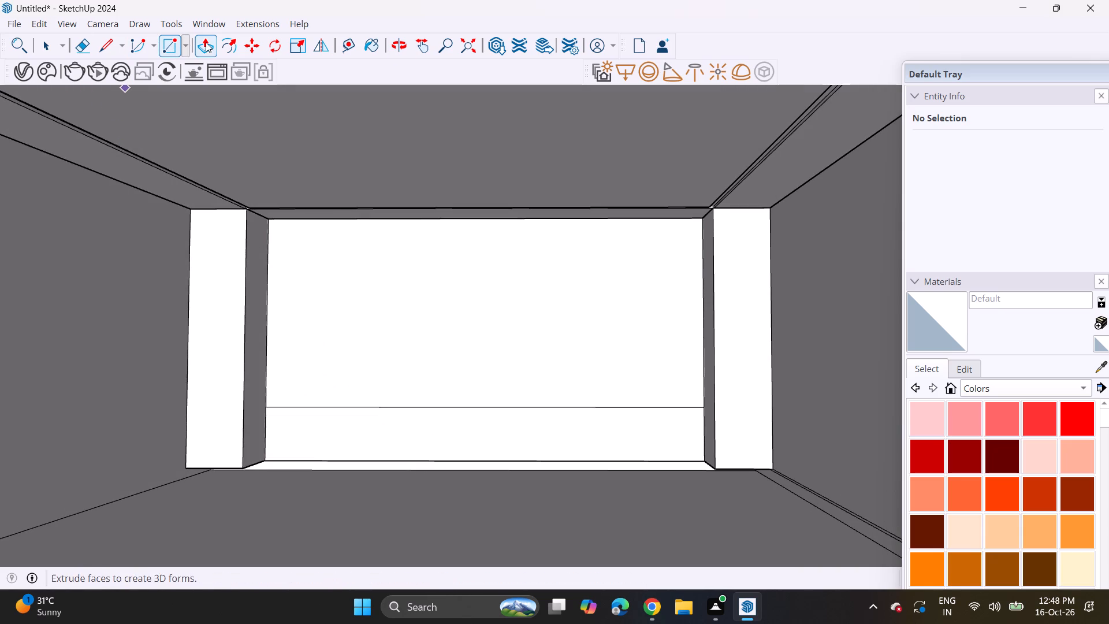
pyautogui.click(206, 42)
pyautogui.click(234, 445)
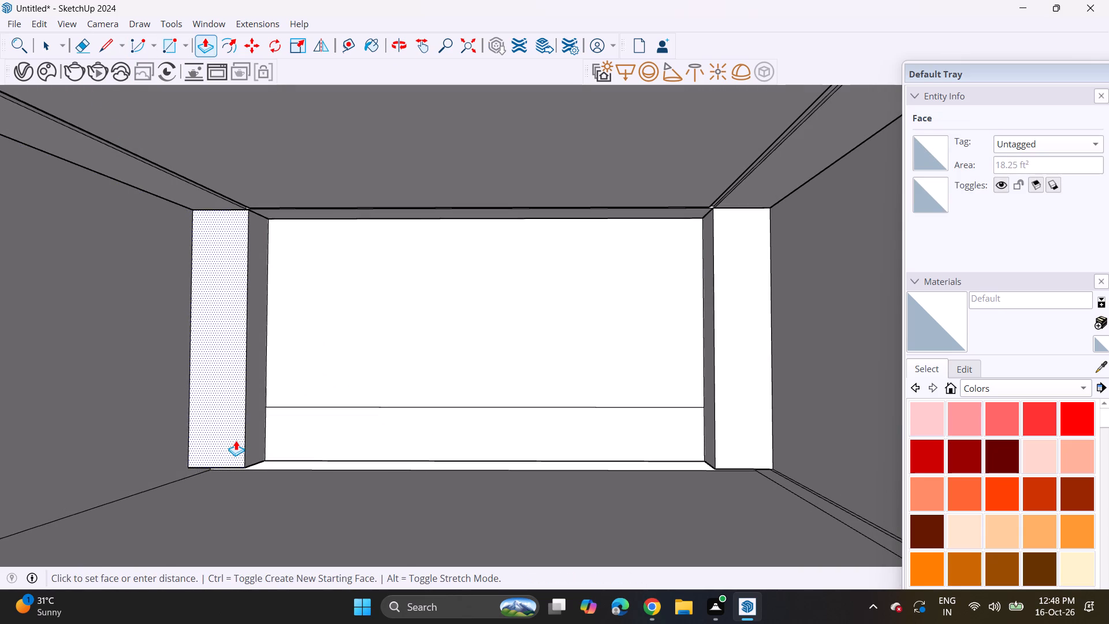
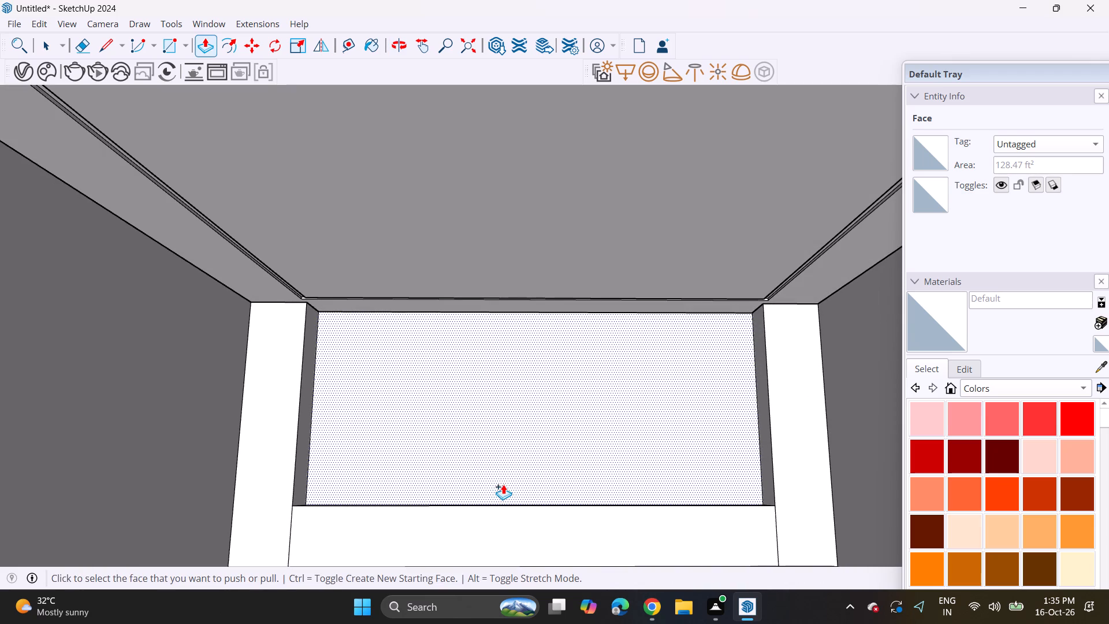
# Draw a narrow full-height vertical rectangle on the recessed back wall, against the left column, from the cabinet band's top to the ceiling.
pyautogui.moveTo(508, 491); pyautogui.dragTo(492, 433, button='middle')
pyautogui.moveTo(489, 436); pyautogui.dragTo(494, 452, button='middle')
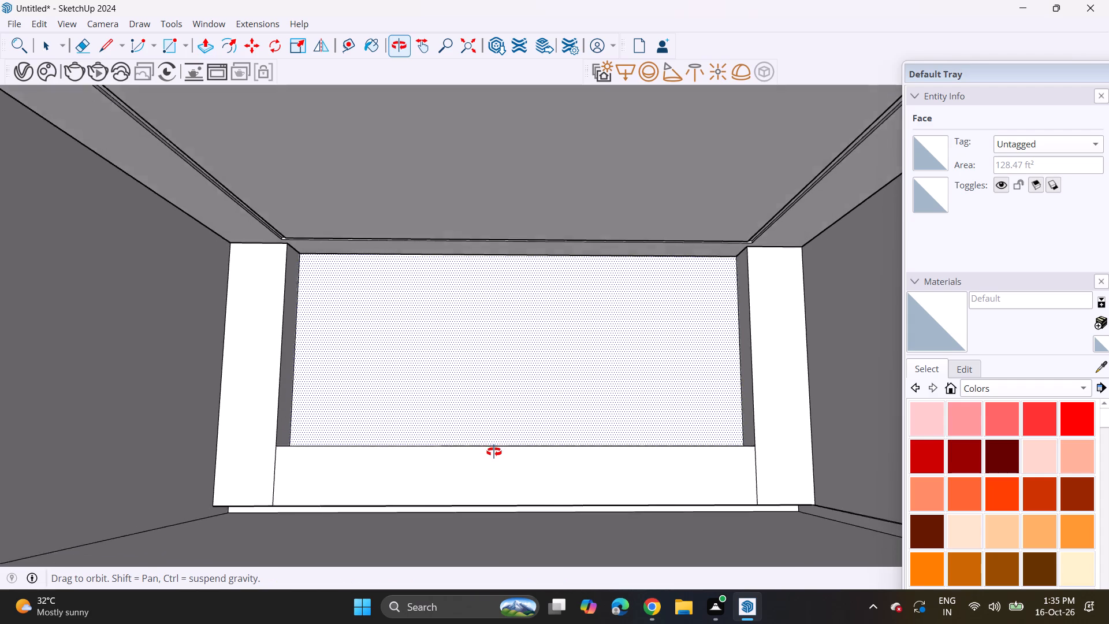
pyautogui.moveTo(494, 452); pyautogui.dragTo(494, 451, button='middle')
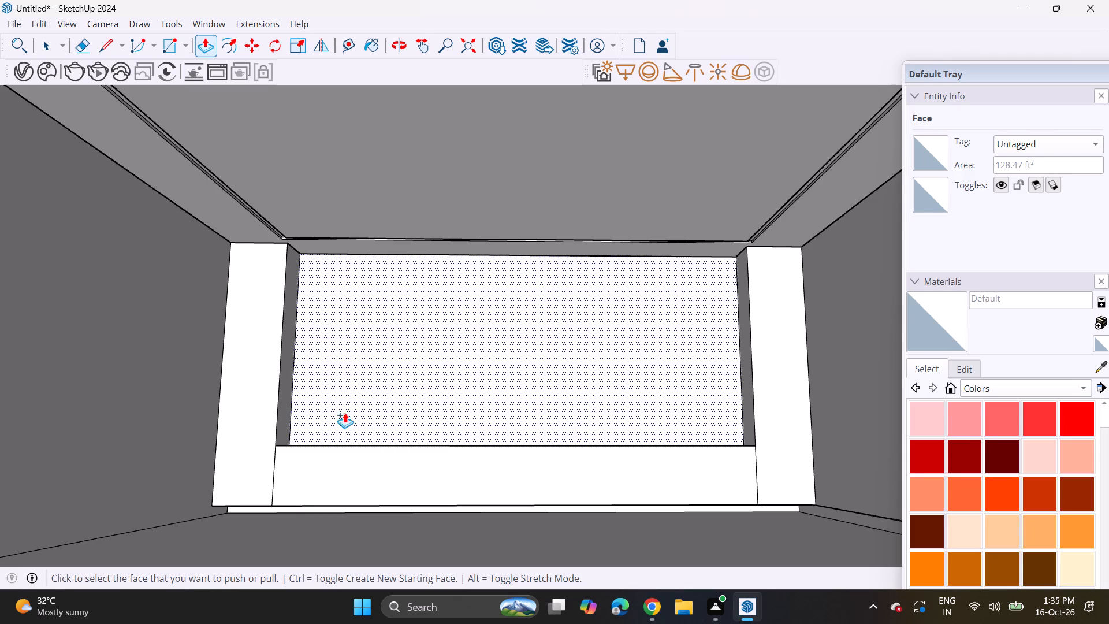
pyautogui.moveTo(306, 406); pyautogui.dragTo(300, 459, button='middle')
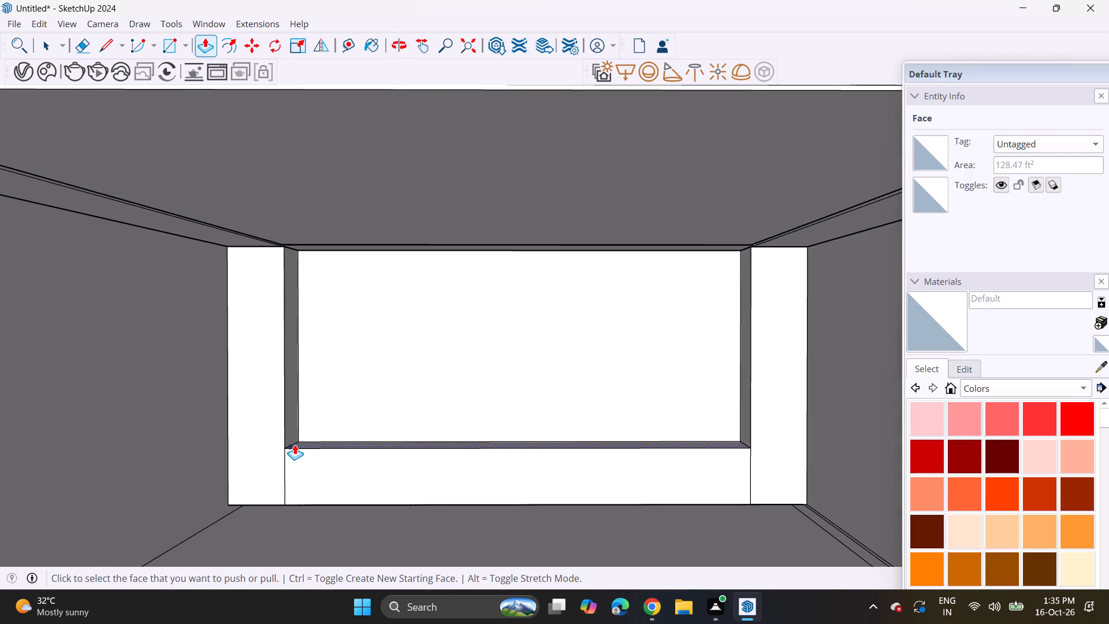
pyautogui.scroll(4, 314, 353)
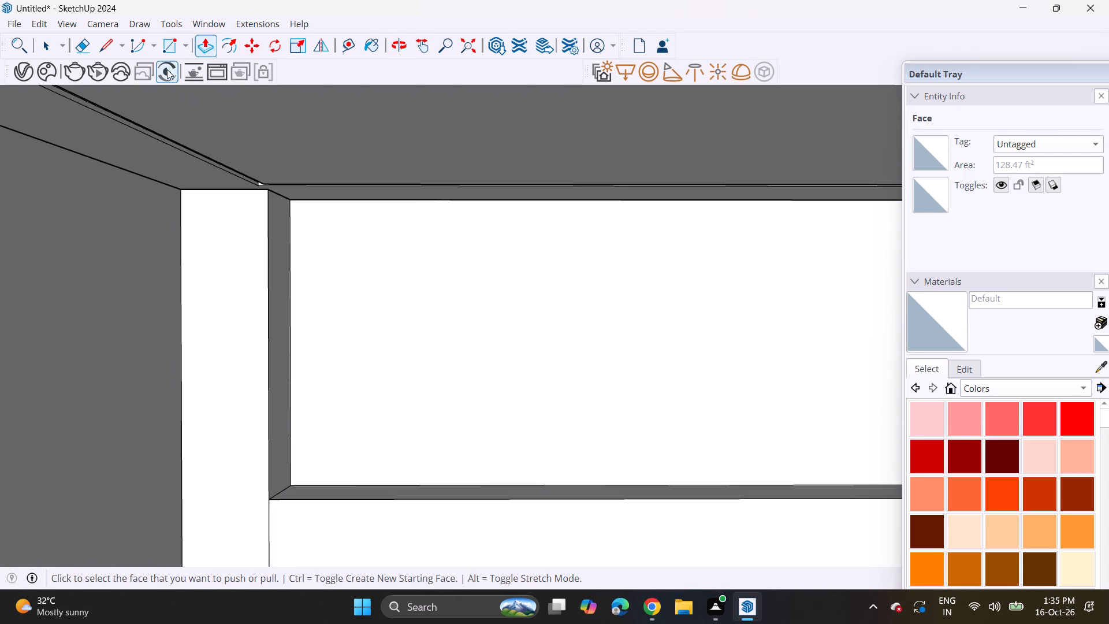
pyautogui.click(170, 43)
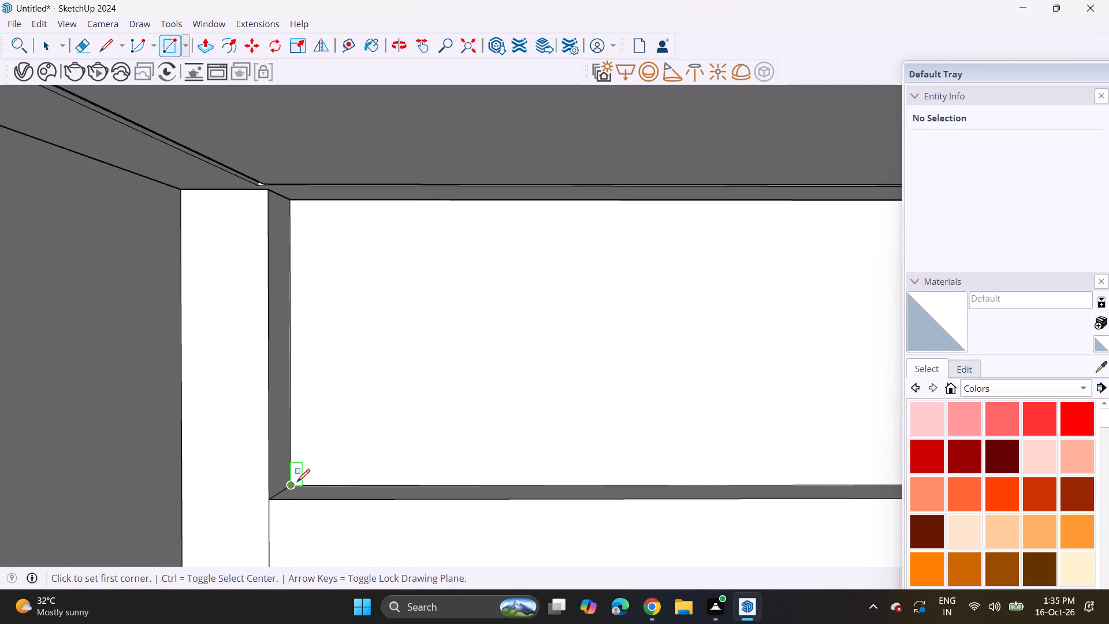
pyautogui.click(297, 482)
pyautogui.scroll(2, 303, 199)
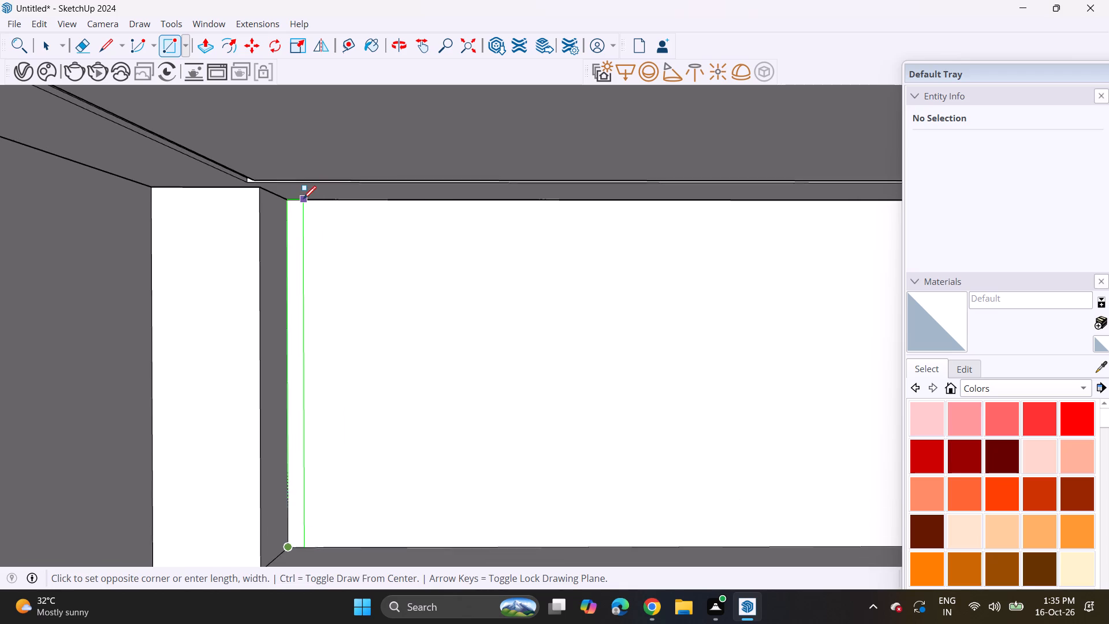
pyautogui.scroll(3, 303, 199)
pyautogui.moveTo(297, 206); pyautogui.dragTo(283, 122, button='middle')
pyautogui.scroll(1, 297, 206)
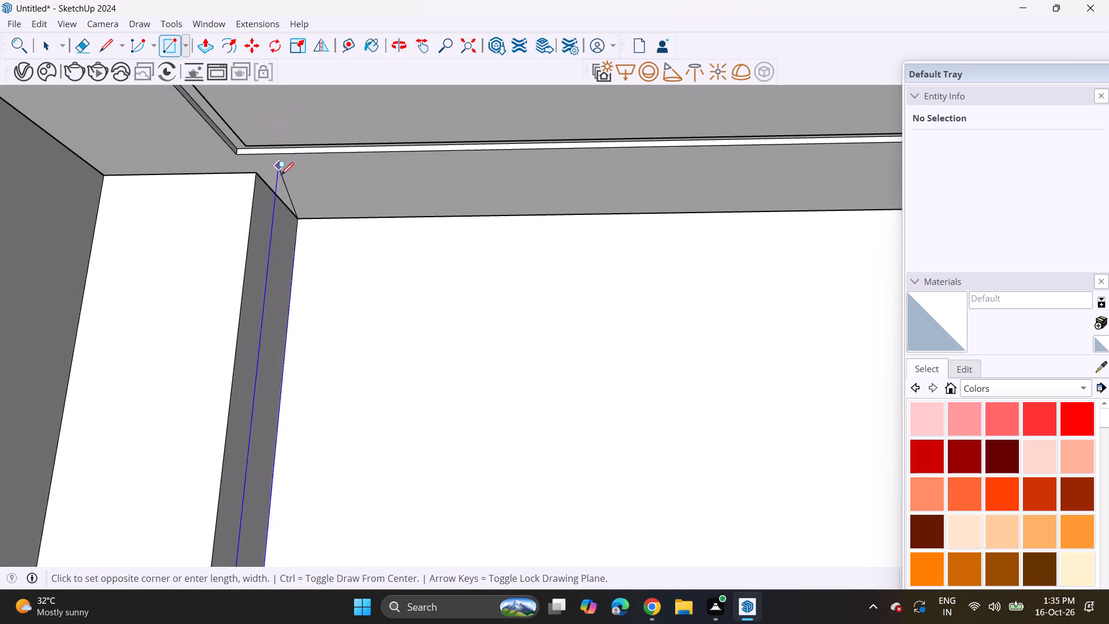
pyautogui.click(317, 220)
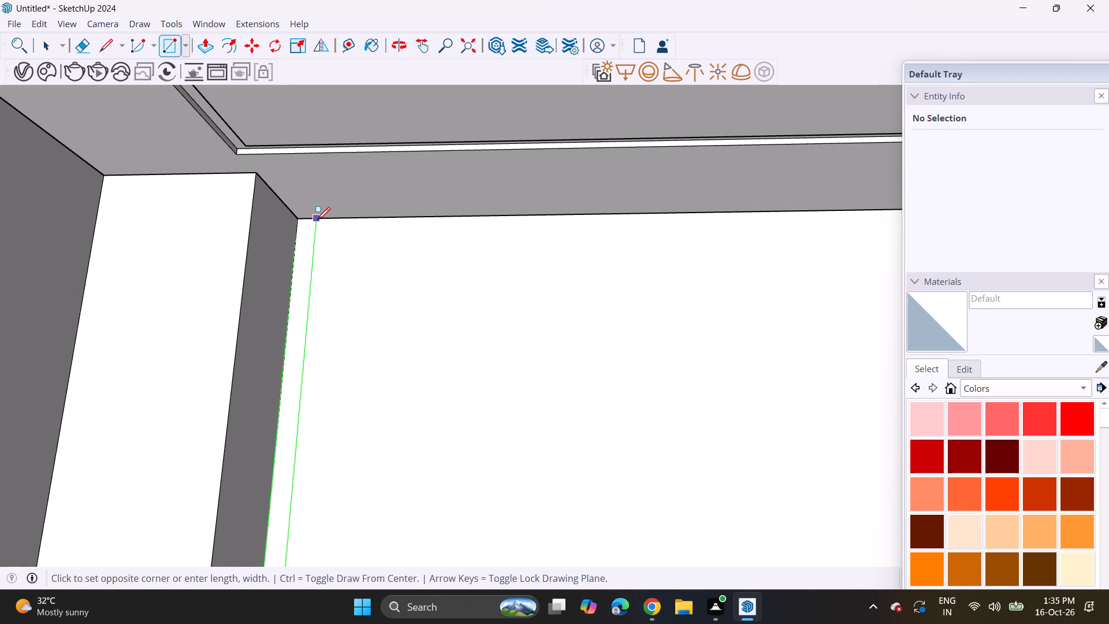
# Copy the narrow vertical strip sideways along the back wall, leaving a thin gap between the original and the copy.
pyautogui.moveTo(322, 373); pyautogui.dragTo(306, 451, button='middle')
pyautogui.scroll(-4, 302, 459)
pyautogui.keyDown('shift'); pyautogui.moveTo(322, 502); pyautogui.dragTo(290, 304, button='middle'); pyautogui.keyUp('shift')
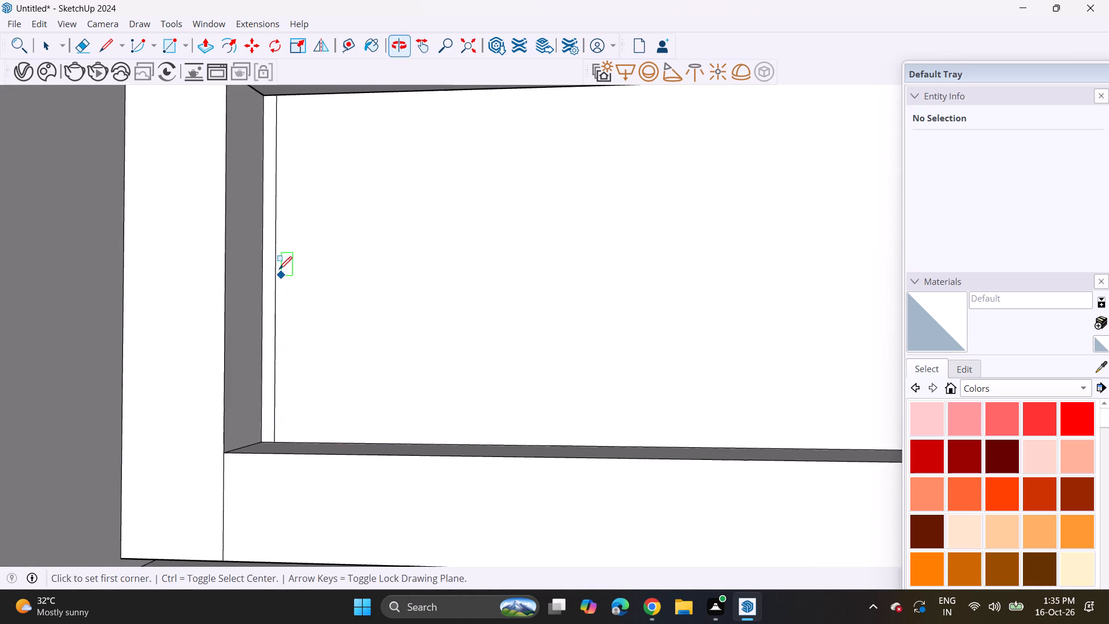
pyautogui.moveTo(278, 272); pyautogui.dragTo(288, 317, button='middle')
pyautogui.press('b')
pyautogui.press('space')
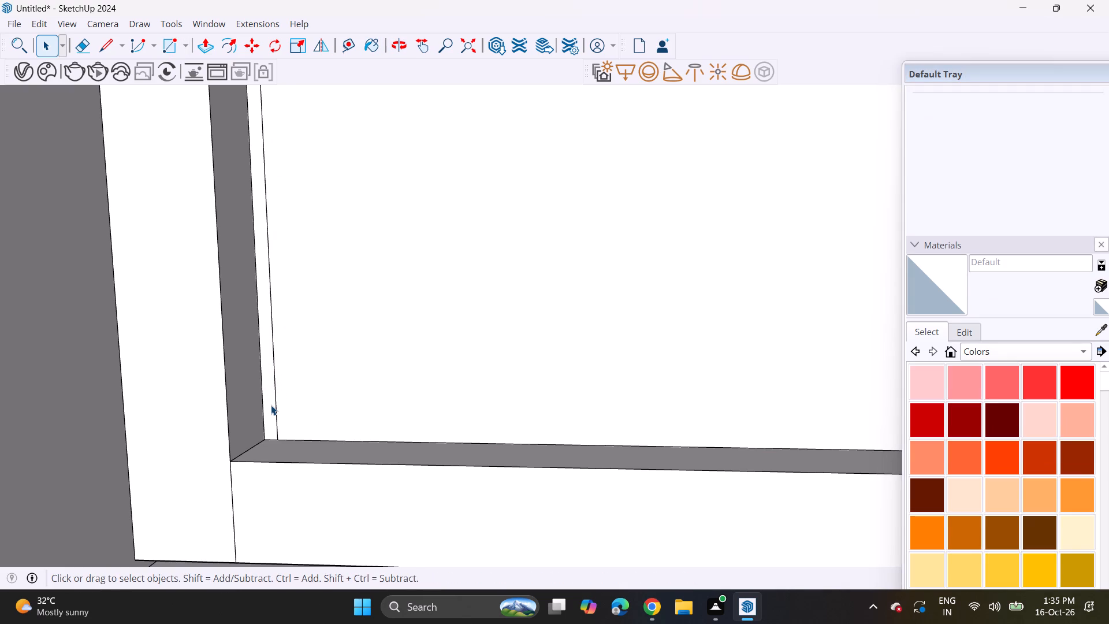
pyautogui.doubleClick(271, 405)
pyautogui.scroll(11, 259, 431)
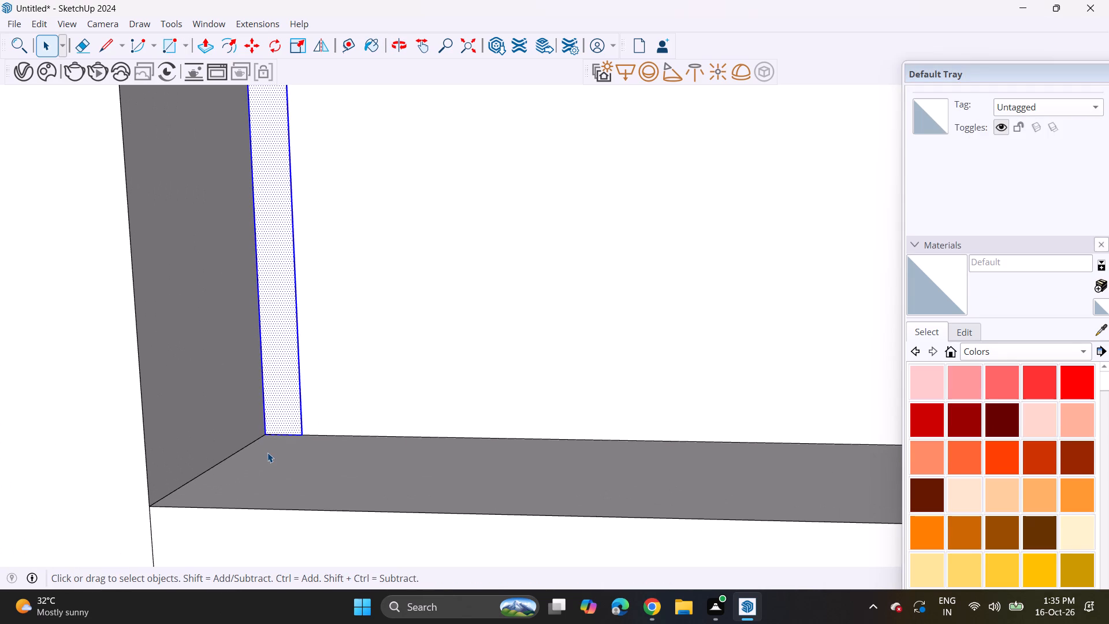
pyautogui.press('m')
pyautogui.click(264, 435)
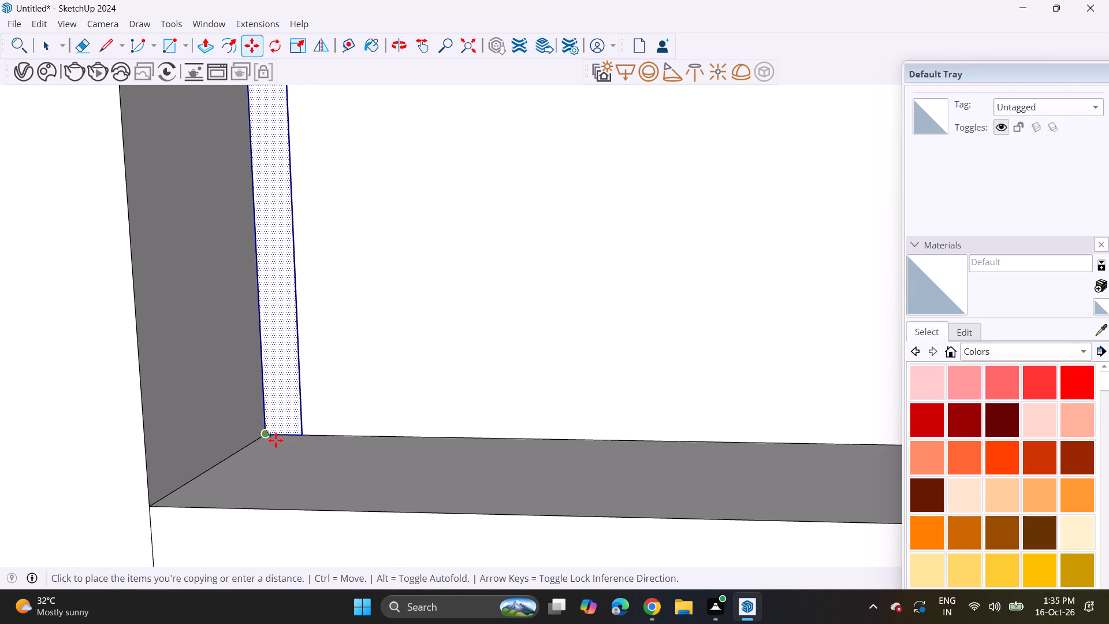
pyautogui.click(311, 440)
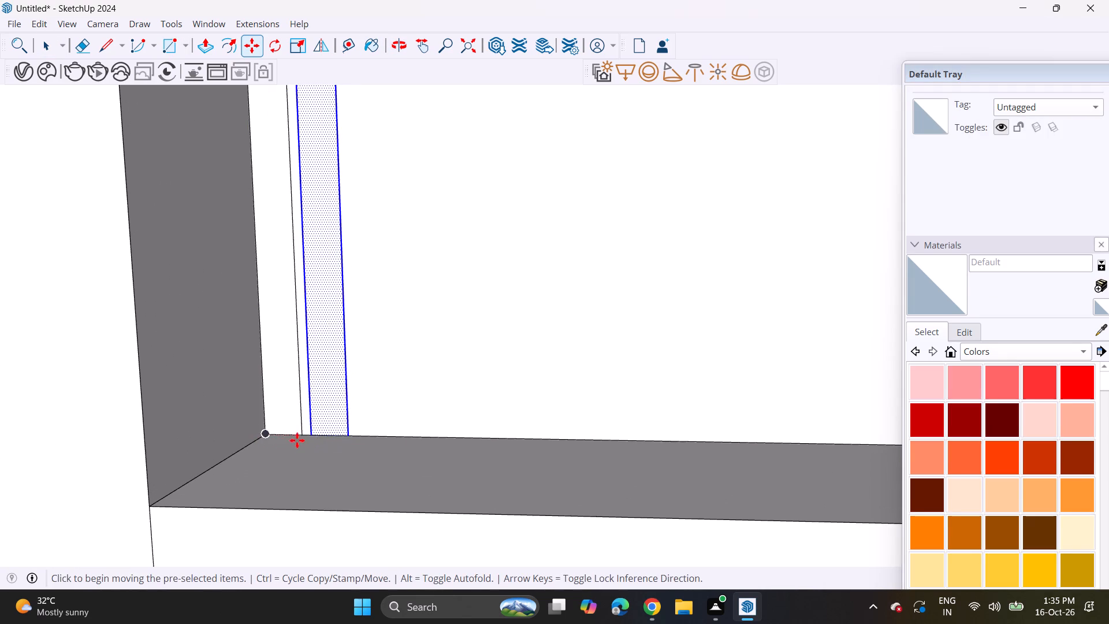
# Make seven more copies of the strip toward the right column, keeping the same thin gap between neighbouring strips.
pyautogui.click(299, 437)
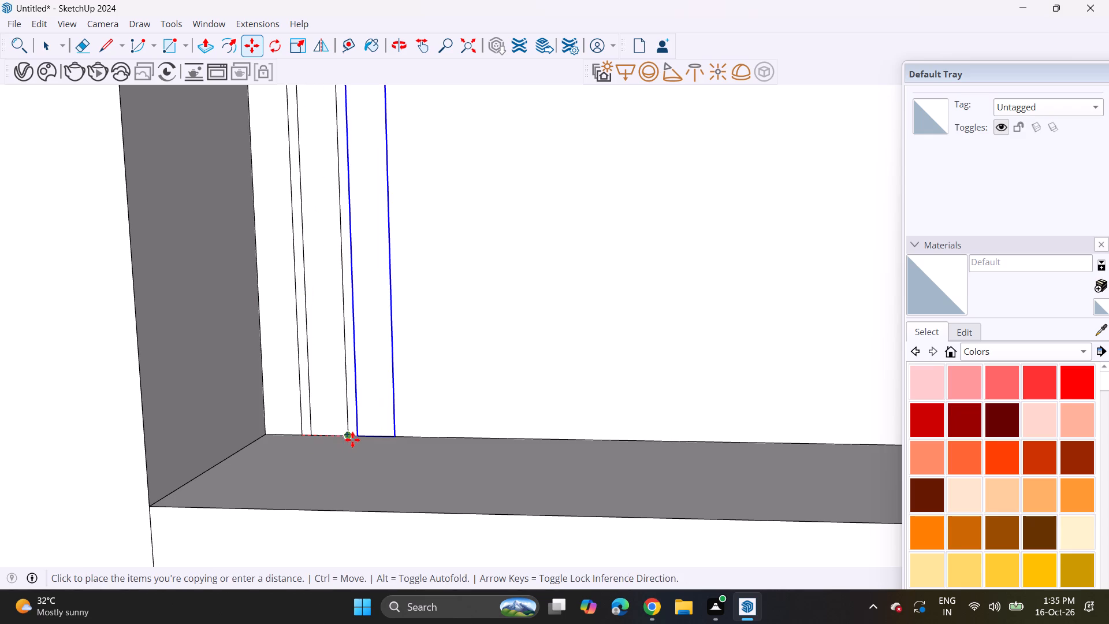
pyautogui.click(352, 440)
pyautogui.click(346, 436)
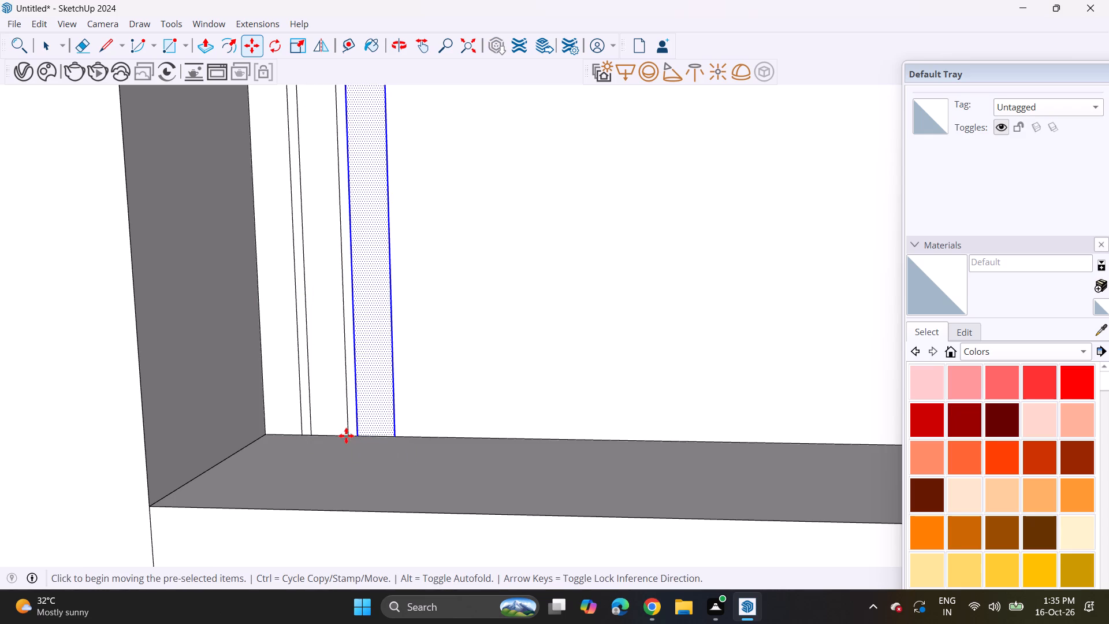
pyautogui.click(401, 438)
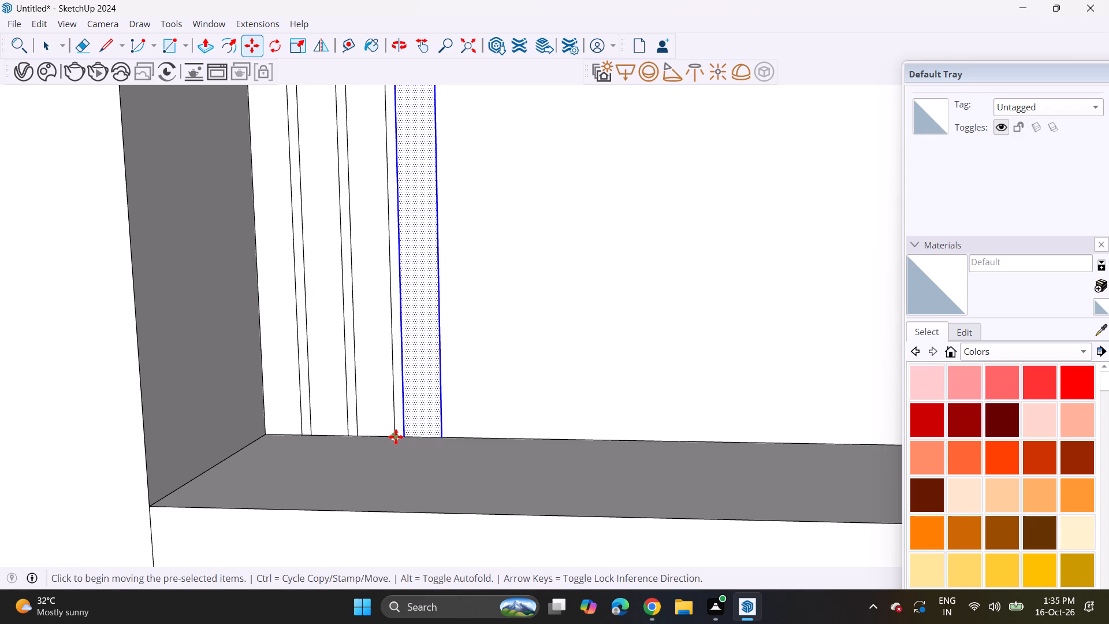
pyautogui.click(396, 437)
pyautogui.click(441, 436)
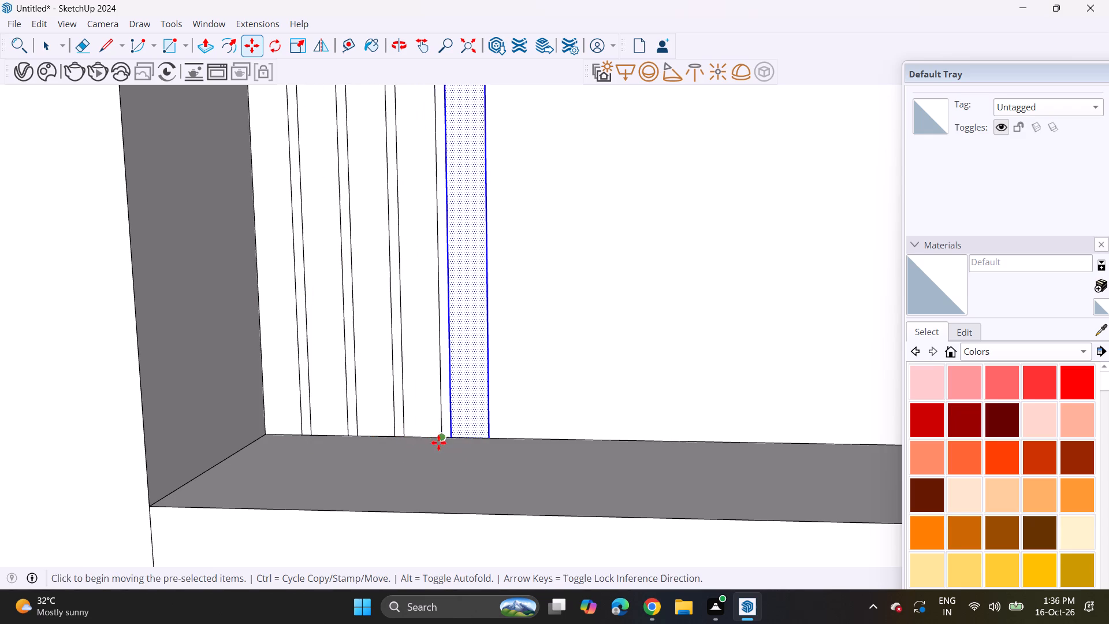
pyautogui.click(441, 440)
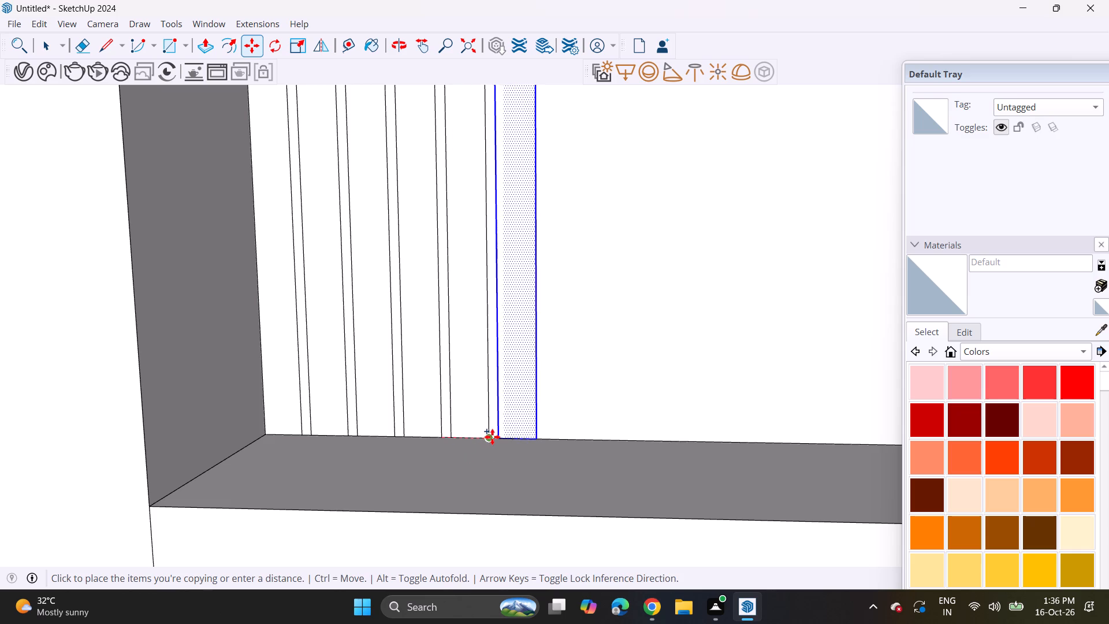
pyautogui.click(492, 437)
pyautogui.click(492, 441)
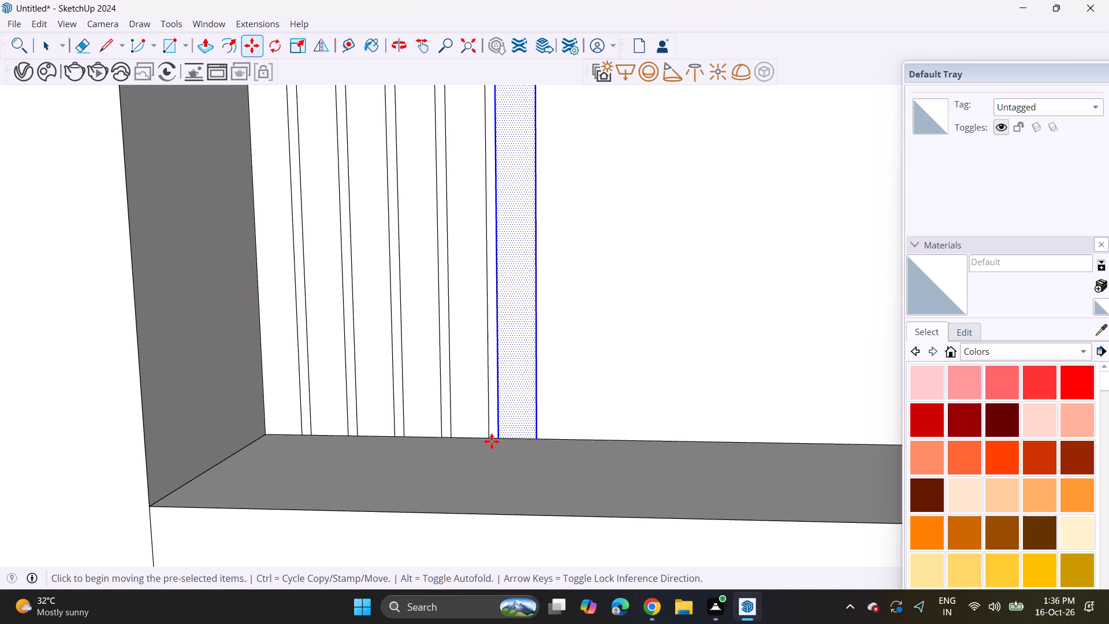
pyautogui.click(536, 434)
pyautogui.click(536, 441)
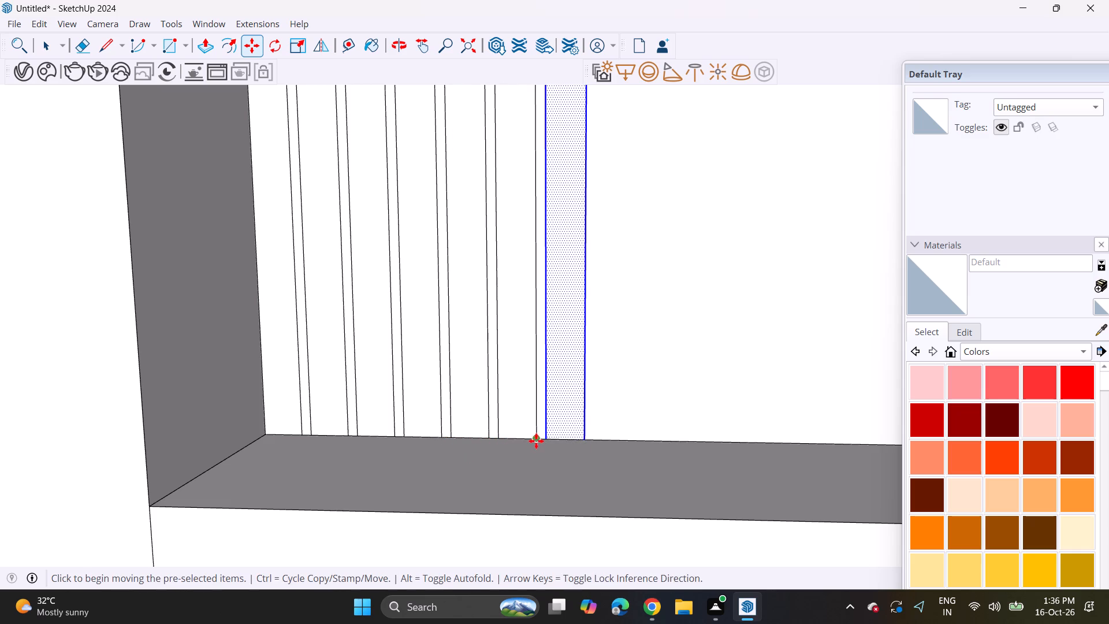
pyautogui.click(586, 438)
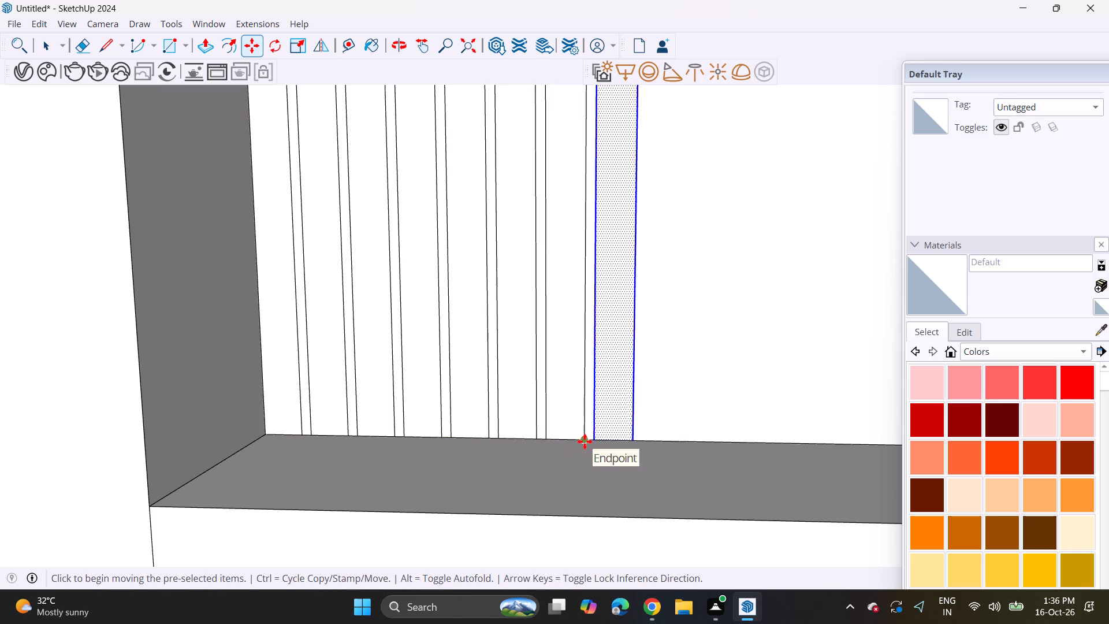
pyautogui.click(585, 441)
pyautogui.click(635, 441)
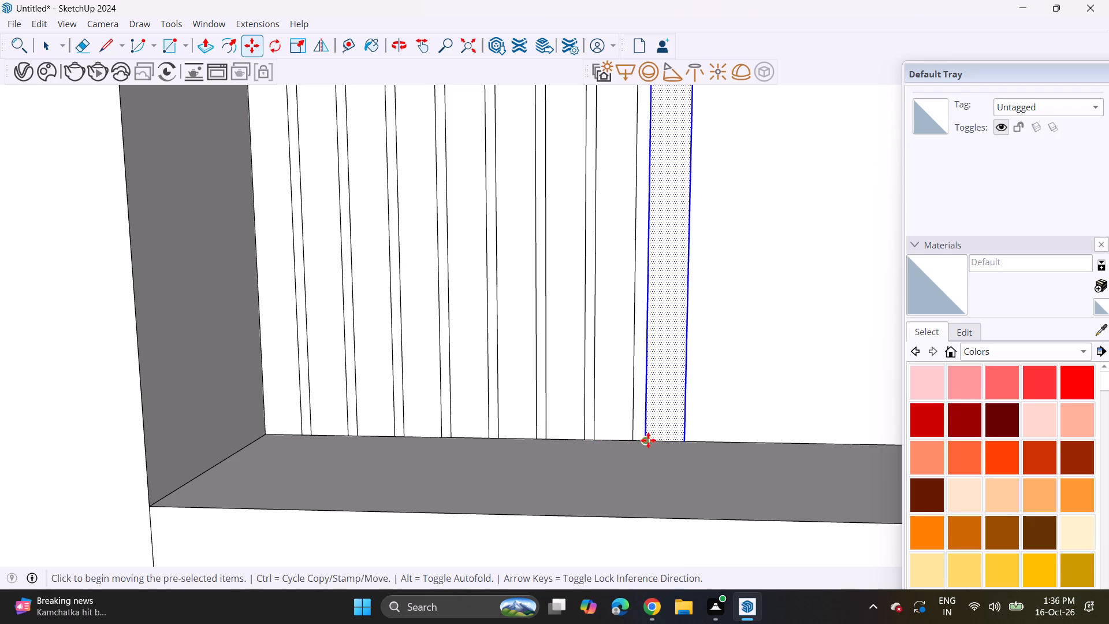
# Add five further strip copies along the back wall's lower edge, each spaced from the previous strip by a thin gap.
pyautogui.moveTo(667, 435); pyautogui.dragTo(378, 432, button='middle')
pyautogui.keyDown('shift'); pyautogui.scroll(1, 416, 432); pyautogui.keyUp('shift')
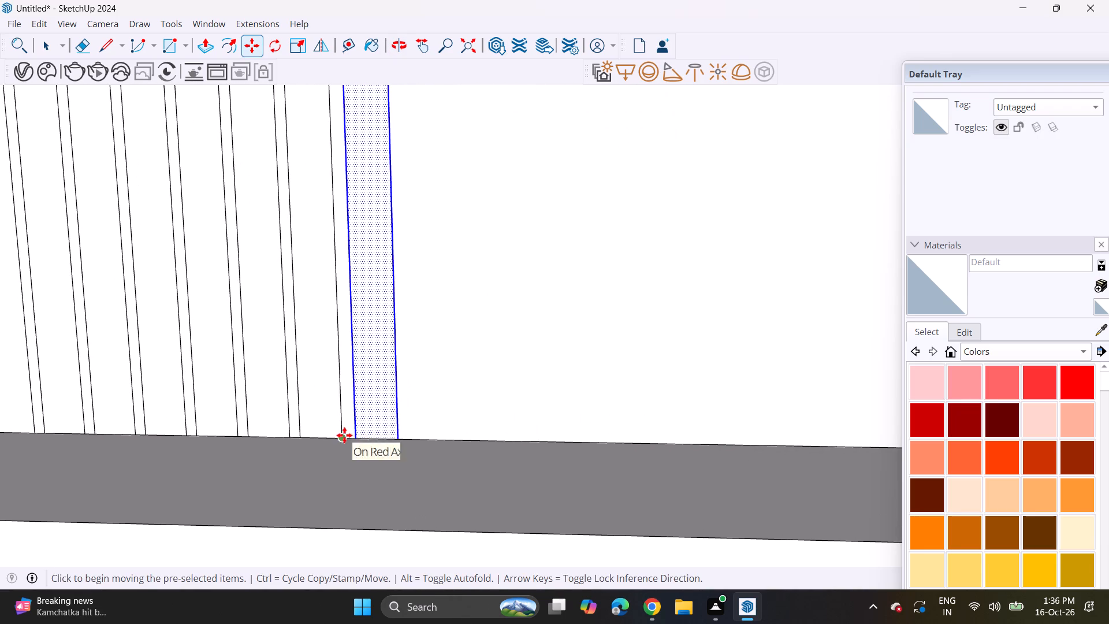
pyautogui.click(344, 435)
pyautogui.click(391, 436)
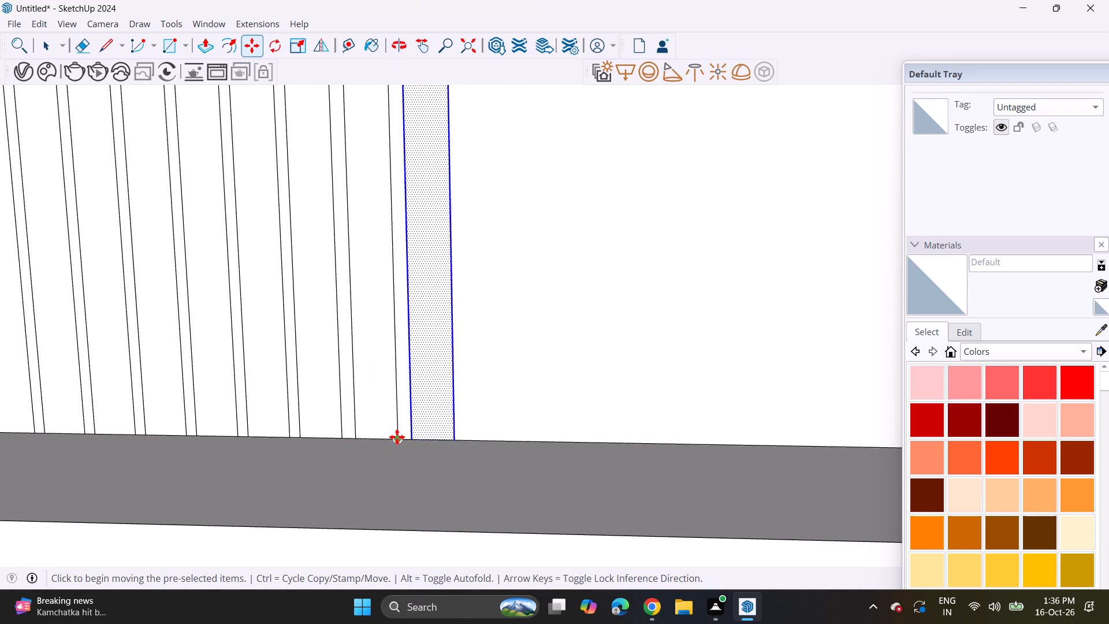
pyautogui.click(397, 437)
pyautogui.click(455, 440)
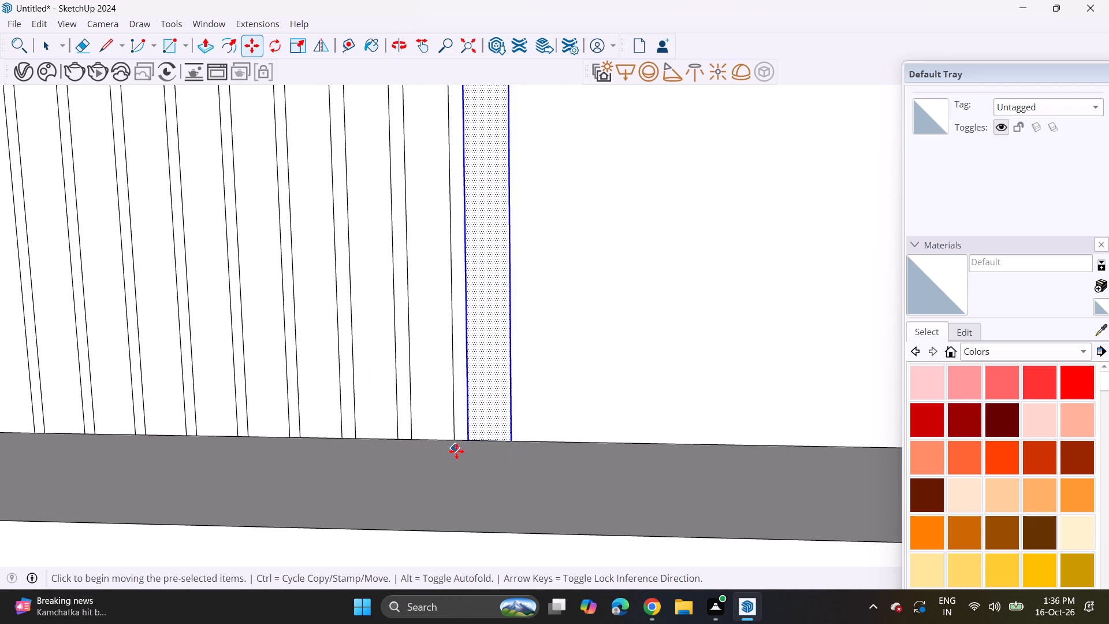
pyautogui.click(454, 434)
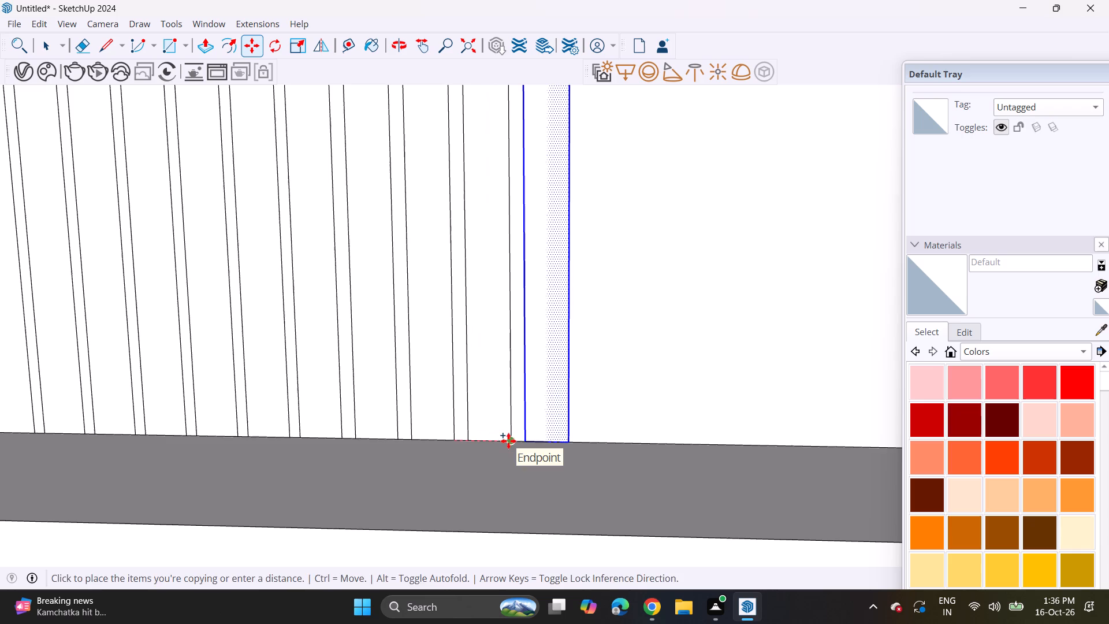
pyautogui.click(508, 441)
pyautogui.click(510, 445)
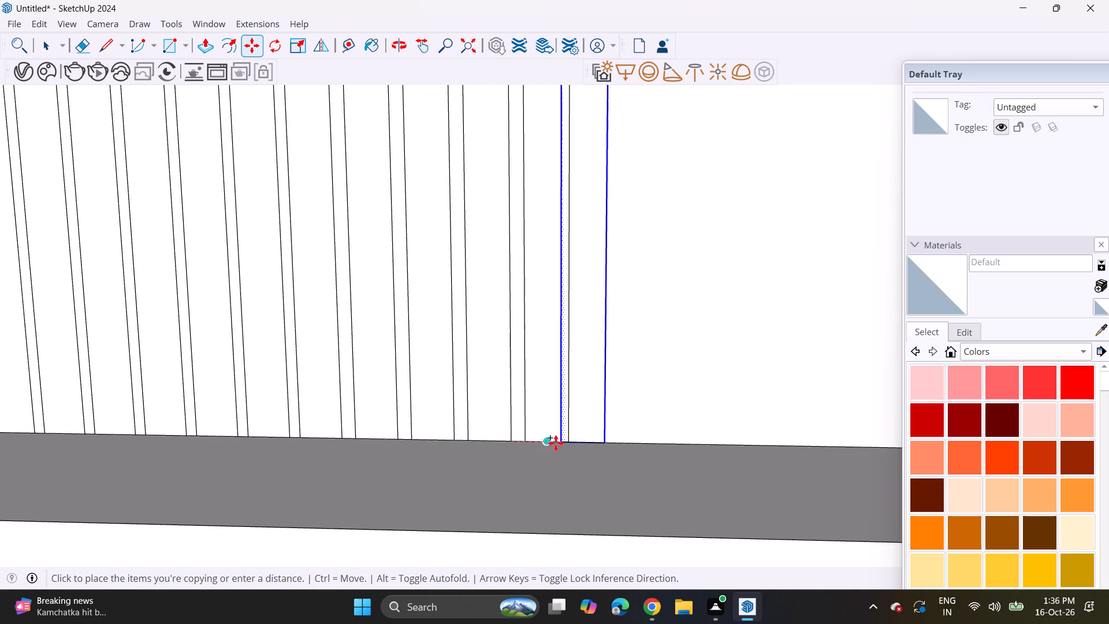
pyautogui.click(569, 442)
pyautogui.click(568, 443)
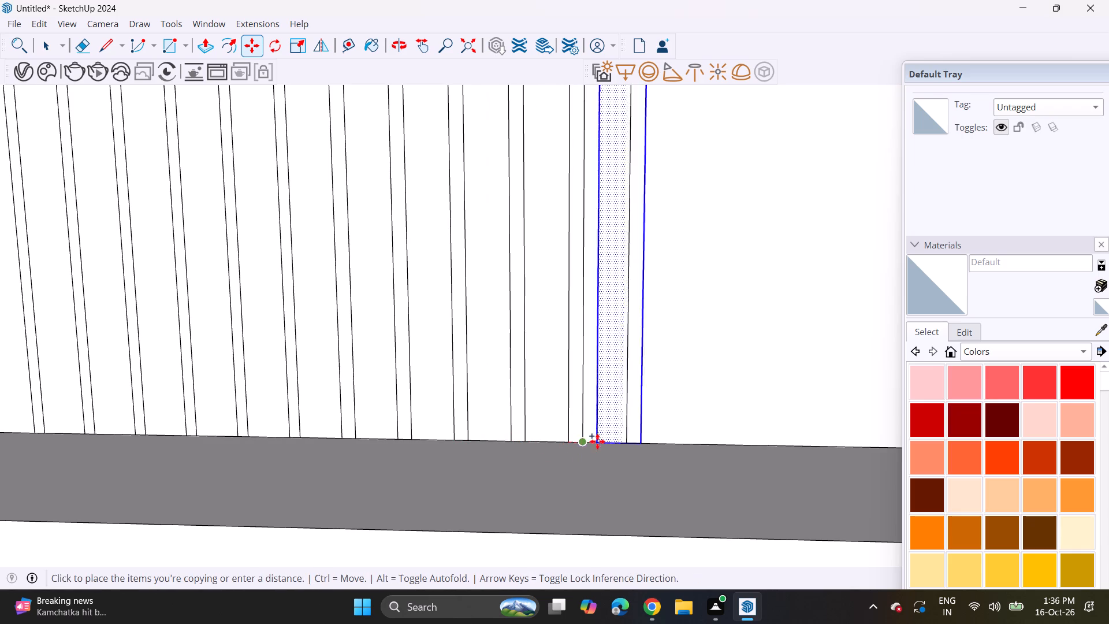
pyautogui.click(629, 445)
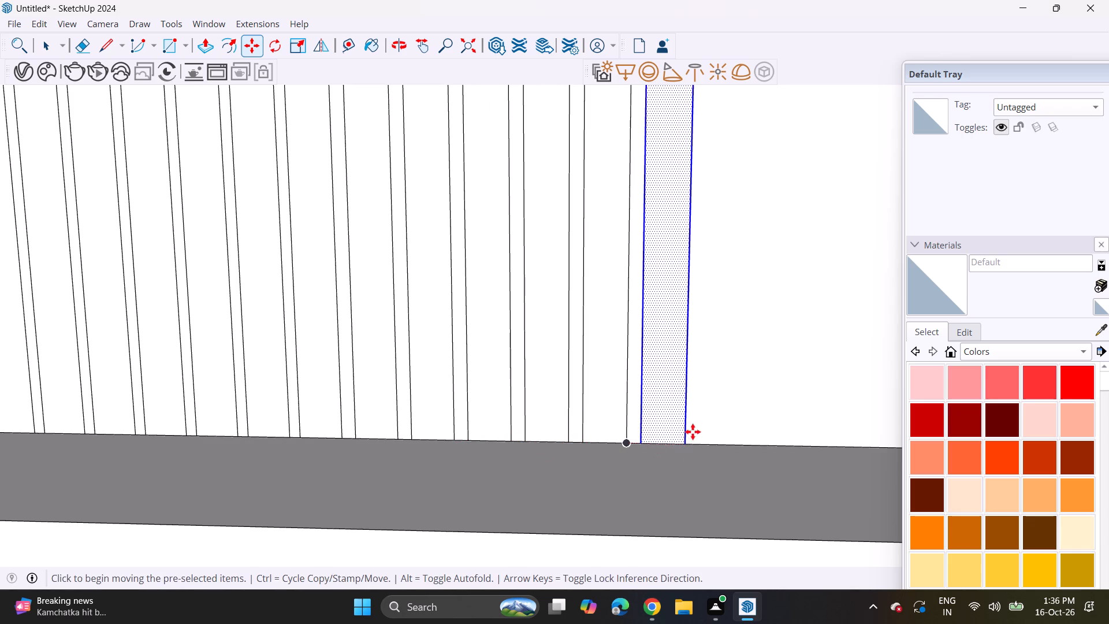
# Extend the row of back-wall strips with another five evenly gapped copies toward the right column.
pyautogui.moveTo(693, 432); pyautogui.dragTo(315, 421, button='middle')
pyautogui.click(254, 430)
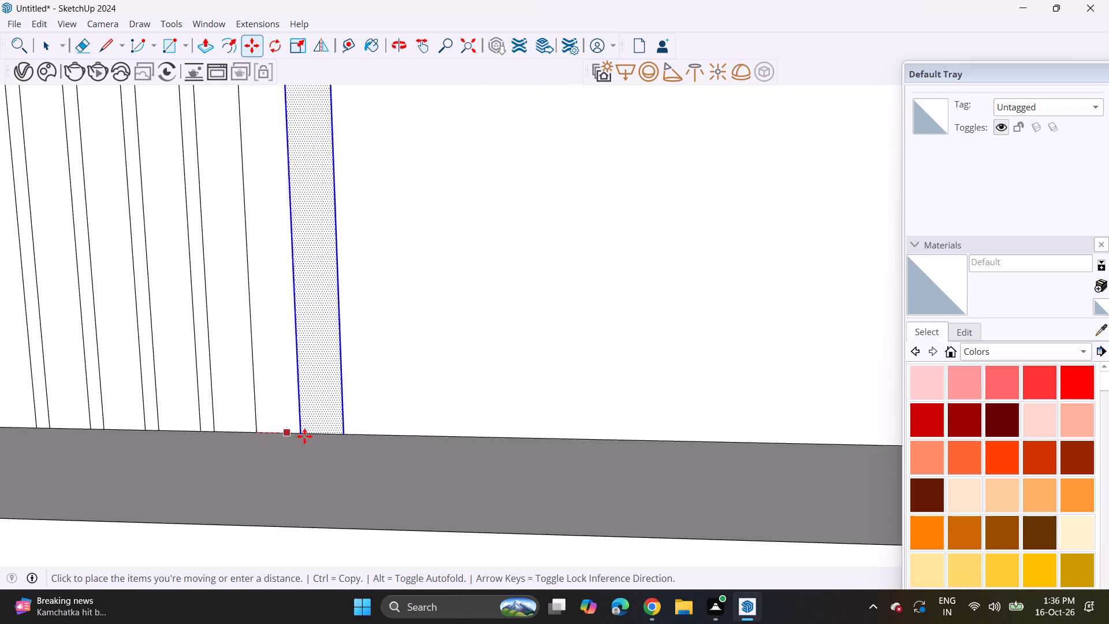
pyautogui.click(312, 434)
pyautogui.click(315, 434)
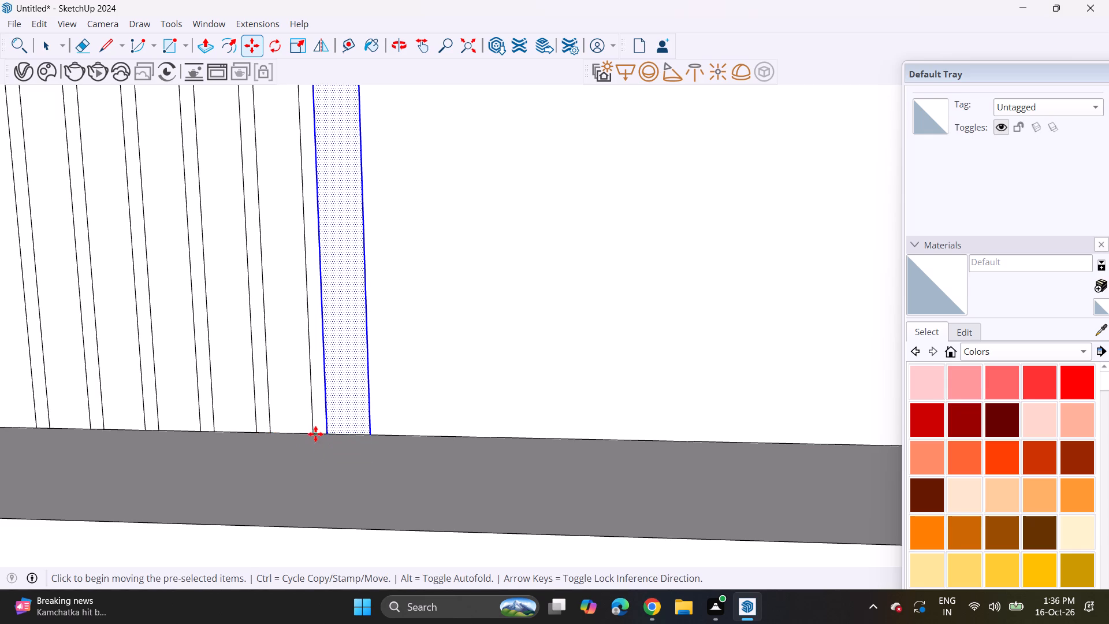
pyautogui.click(370, 434)
pyautogui.click(370, 430)
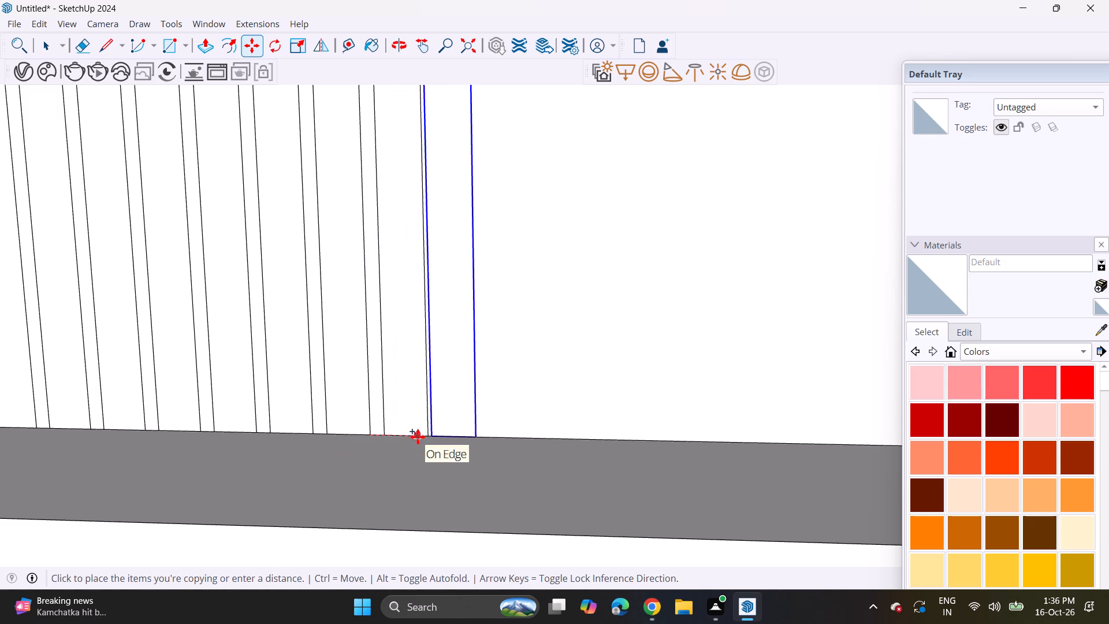
pyautogui.click(427, 437)
pyautogui.click(429, 436)
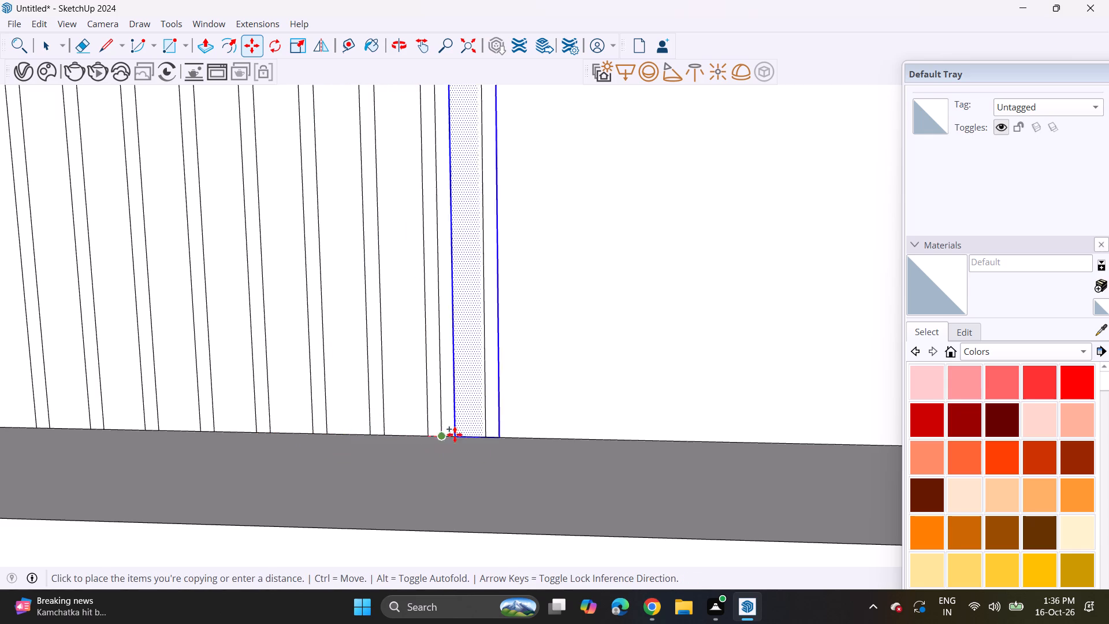
pyautogui.click(486, 433)
pyautogui.click(480, 439)
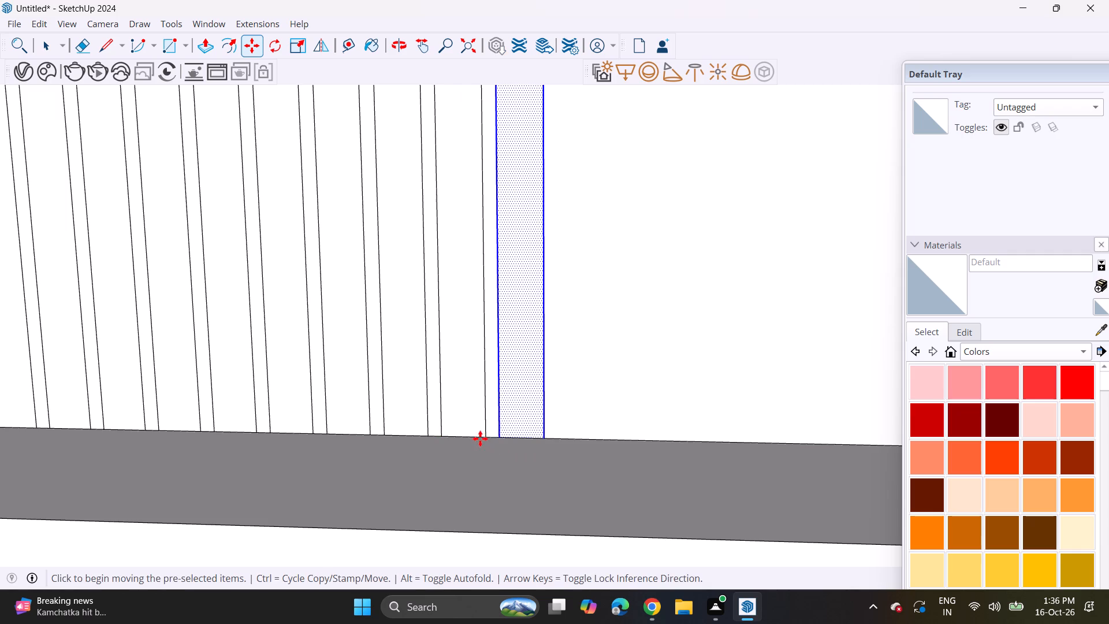
pyautogui.click(542, 434)
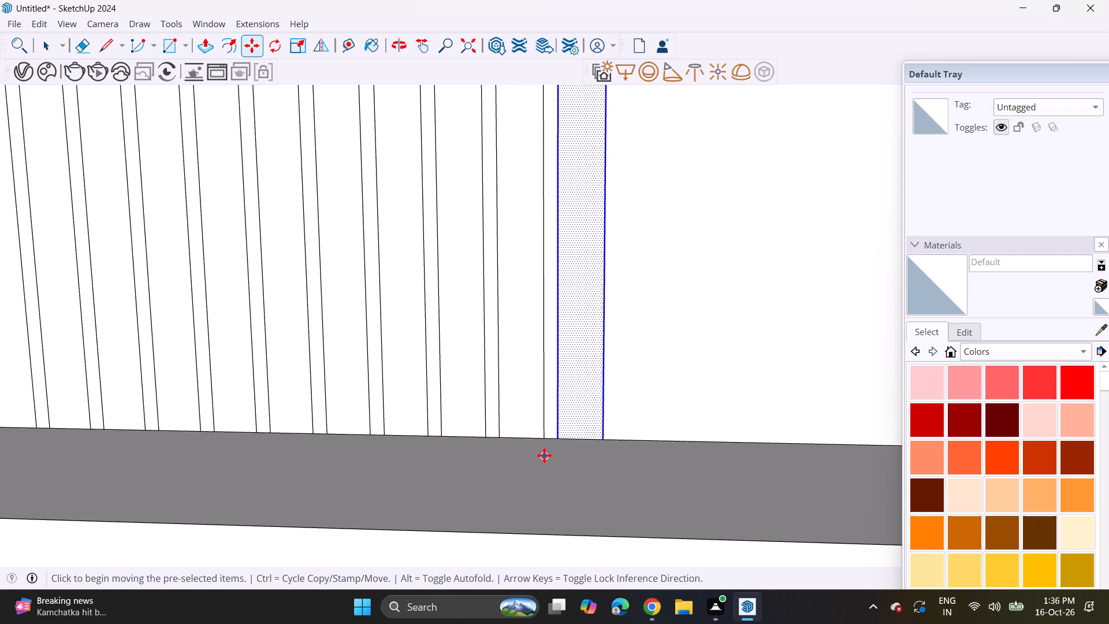
# Add five more copies of the vertical strip along the back wall's lower edge, keeping the same thin gap between neighbours.
pyautogui.click(546, 437)
pyautogui.click(603, 435)
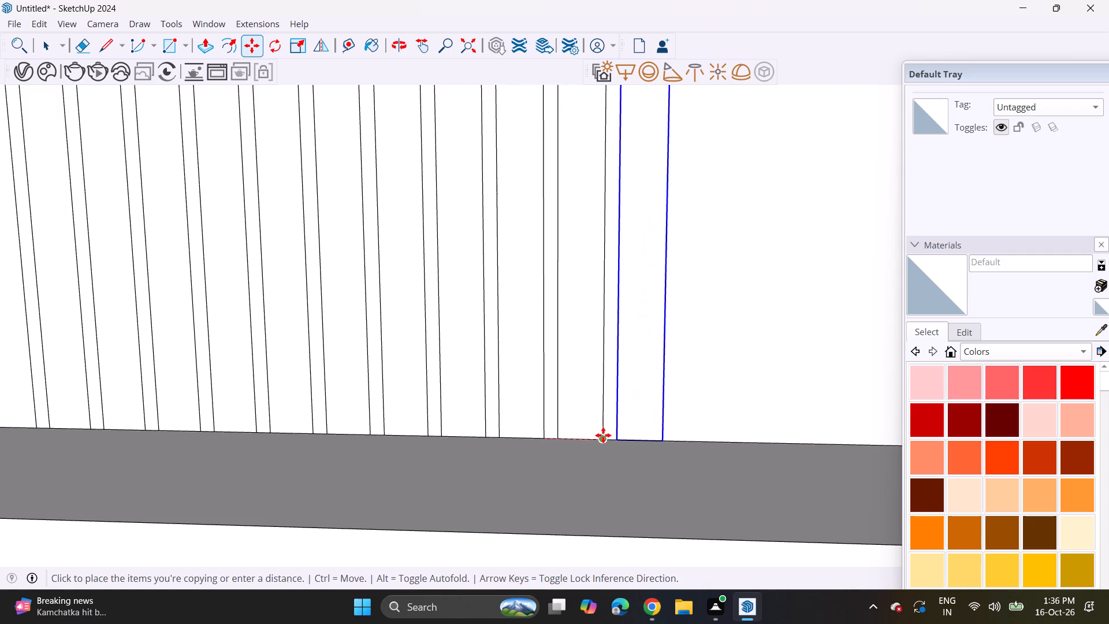
pyautogui.click(604, 439)
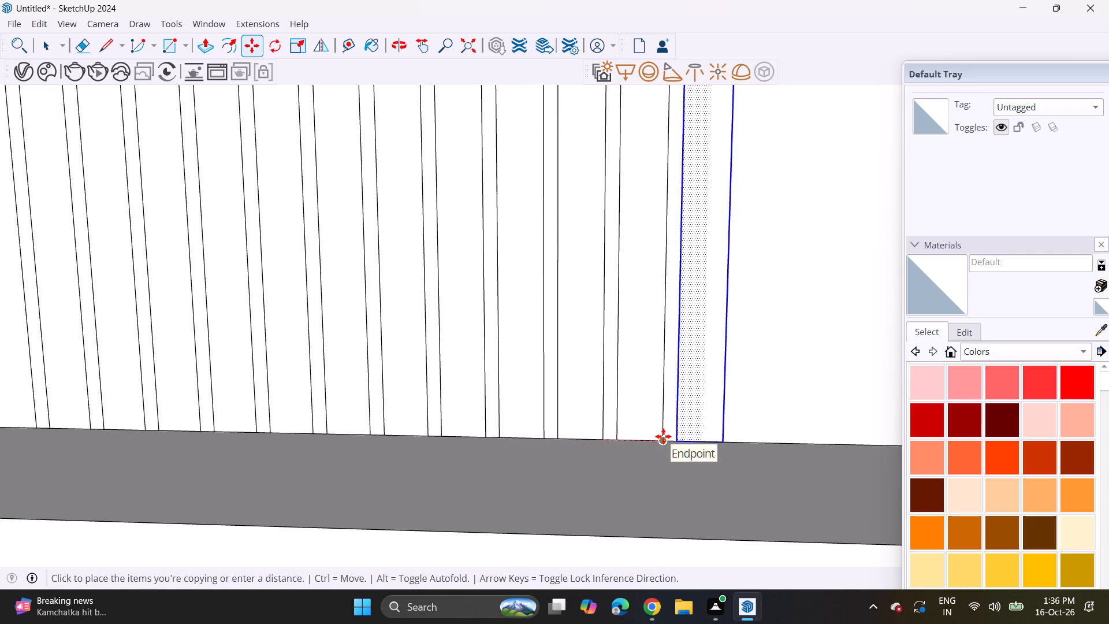
pyautogui.click(663, 436)
pyautogui.click(662, 439)
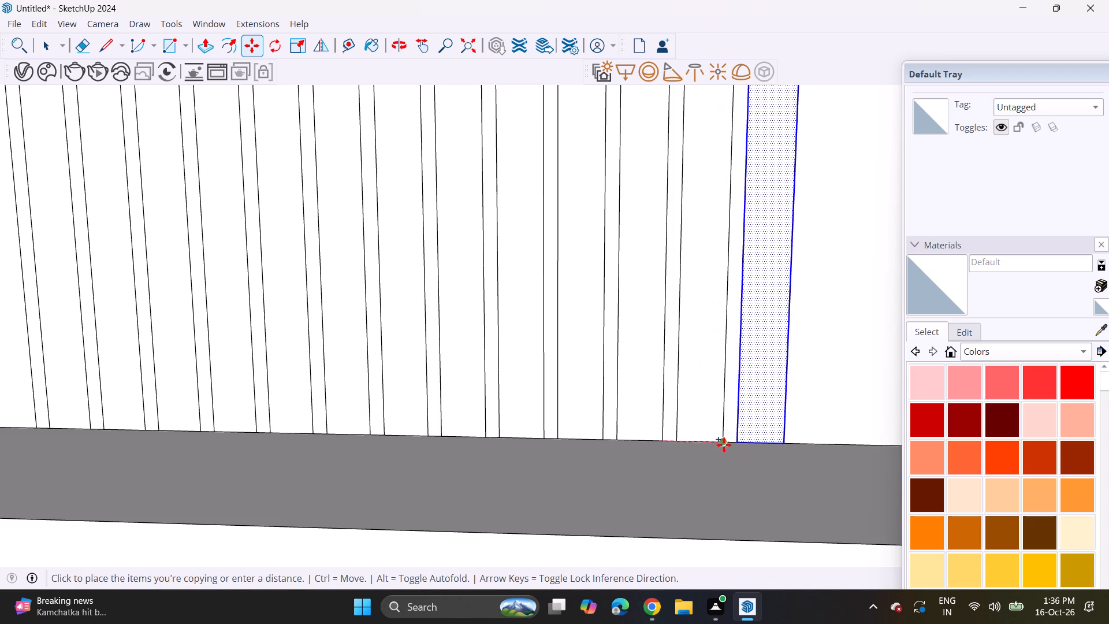
pyautogui.click(724, 445)
pyautogui.moveTo(735, 442); pyautogui.dragTo(295, 458, button='middle')
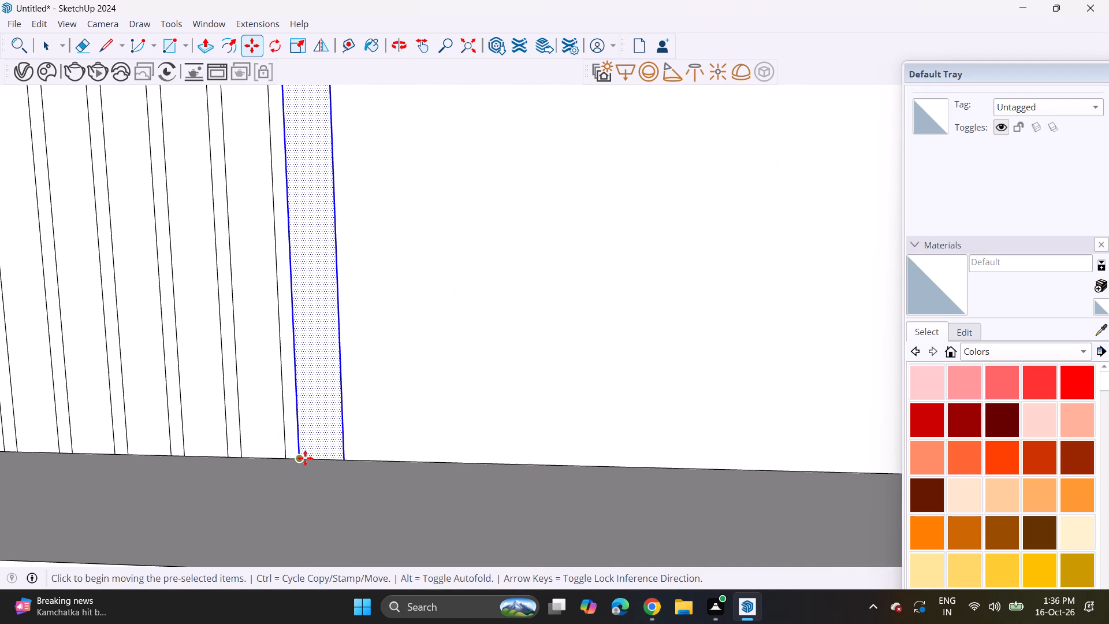
pyautogui.click(285, 455)
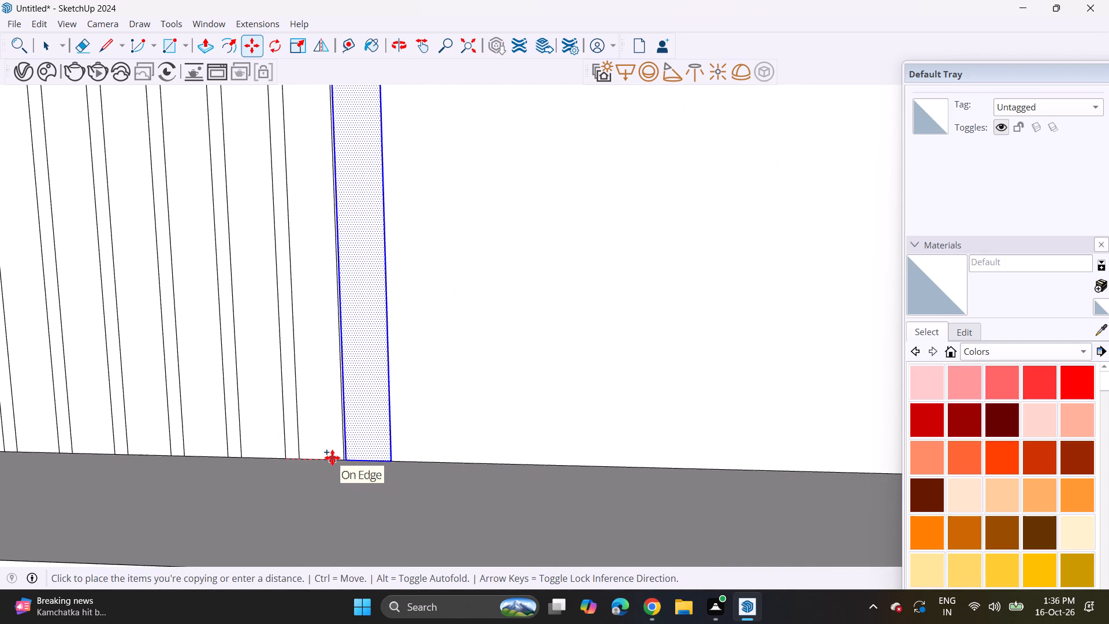
pyautogui.click(344, 456)
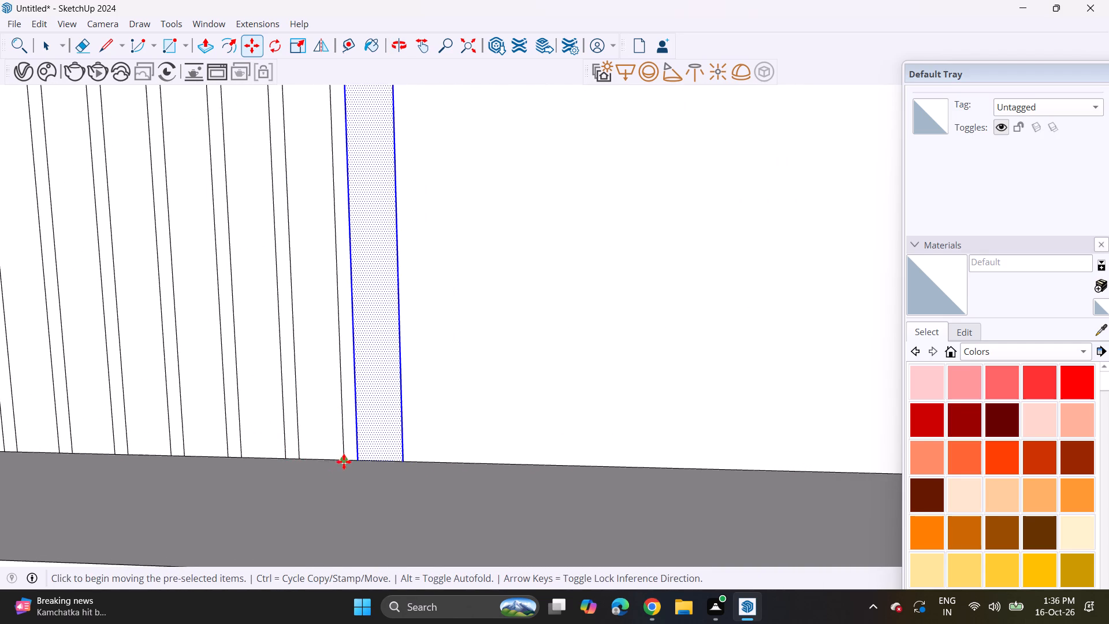
pyautogui.click(344, 462)
pyautogui.click(408, 462)
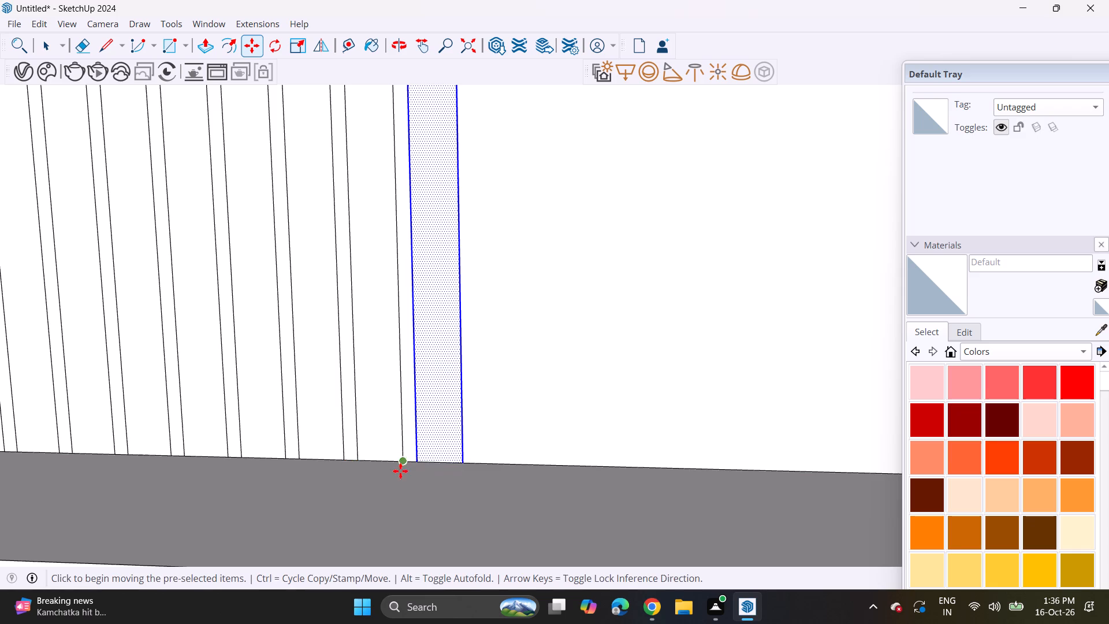
# Extend the row of back-wall strips with another five copies toward the right column, each separated by the thin gap.
pyautogui.click(403, 460)
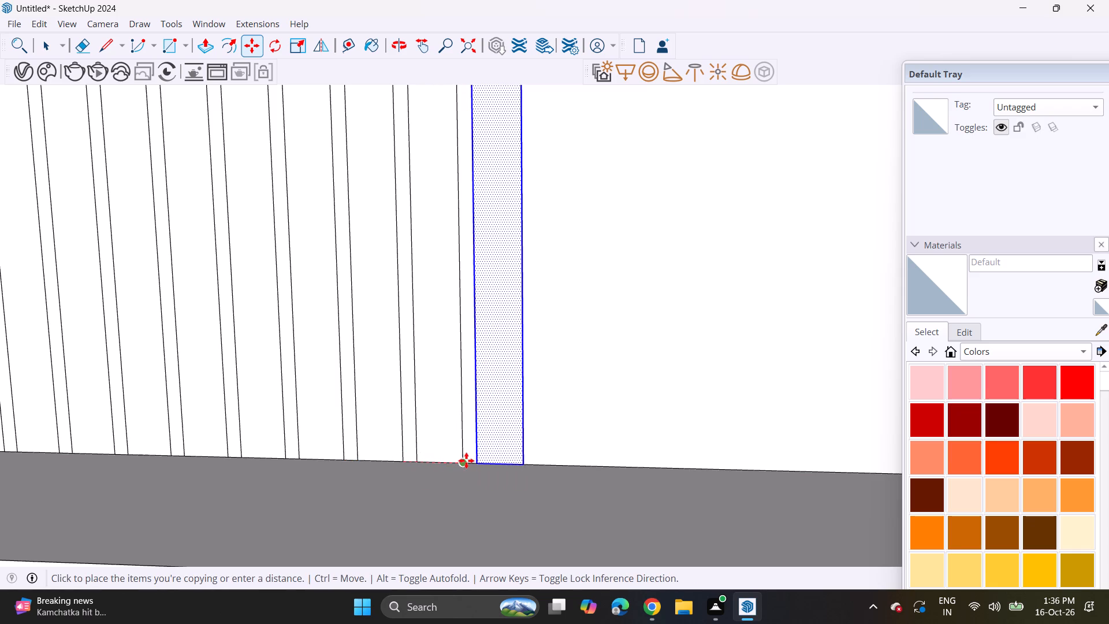
pyautogui.click(466, 460)
pyautogui.click(460, 464)
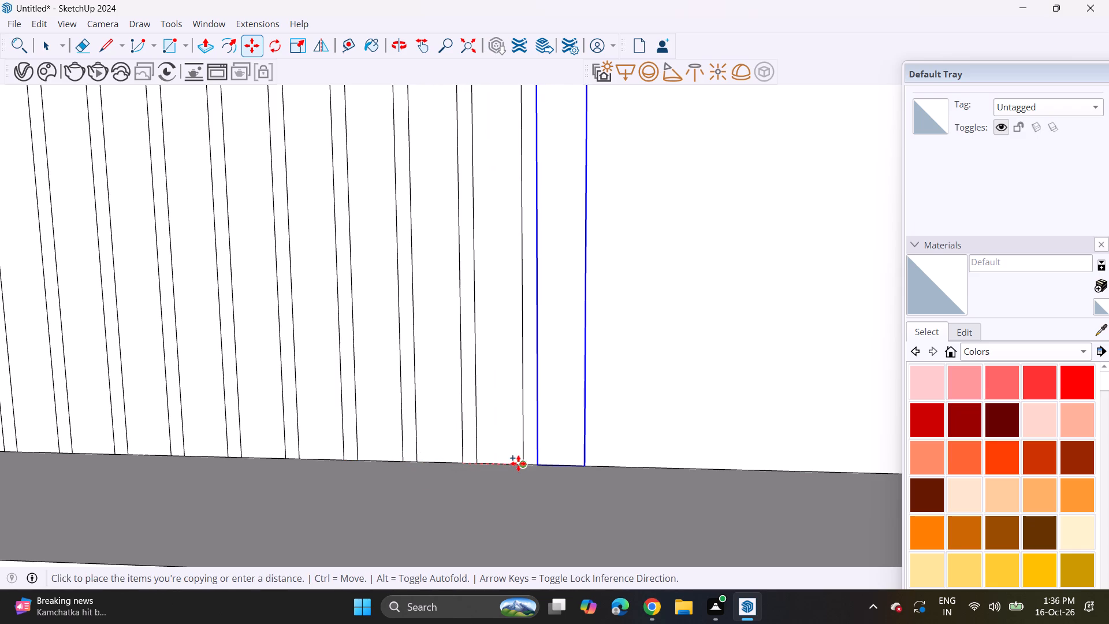
pyautogui.moveTo(518, 463); pyautogui.dragTo(526, 464)
pyautogui.click(523, 459)
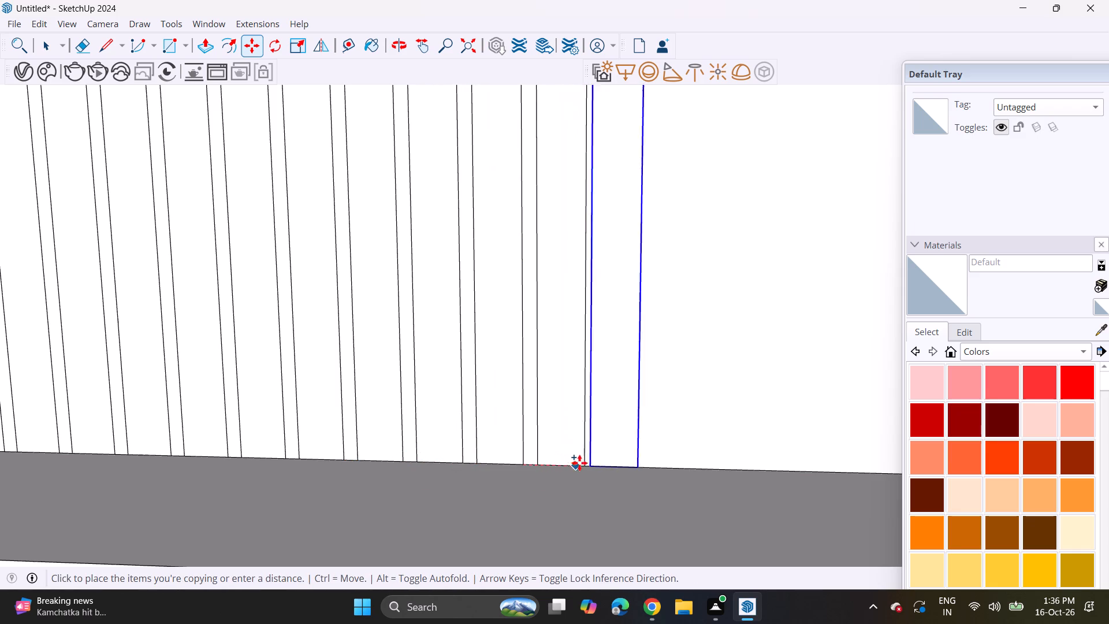
pyautogui.click(586, 463)
pyautogui.click(582, 466)
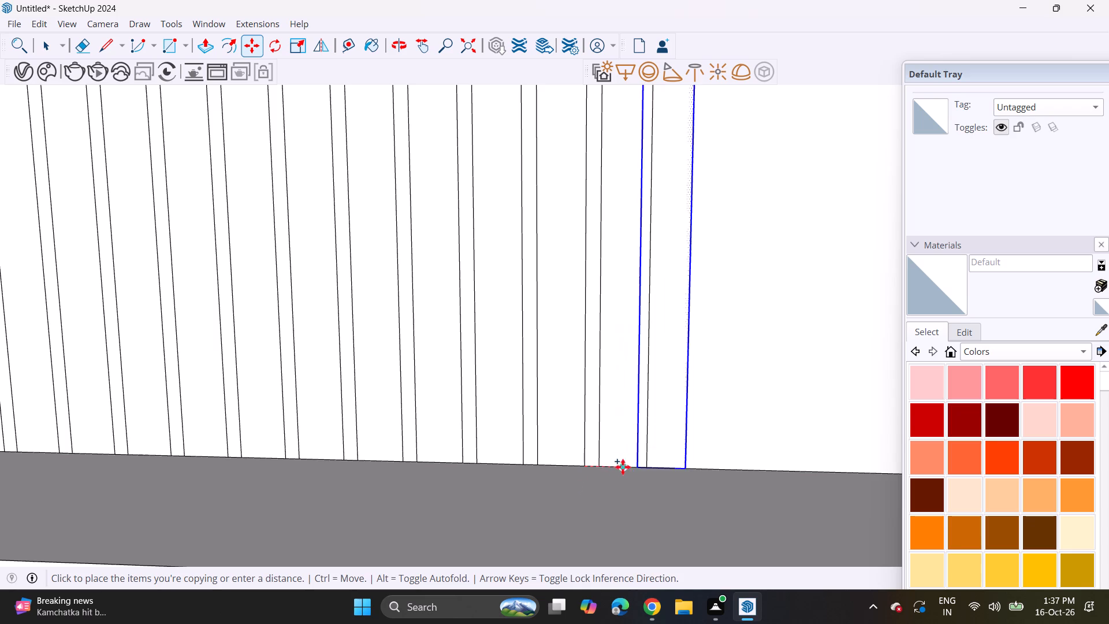
pyautogui.click(646, 467)
pyautogui.click(646, 465)
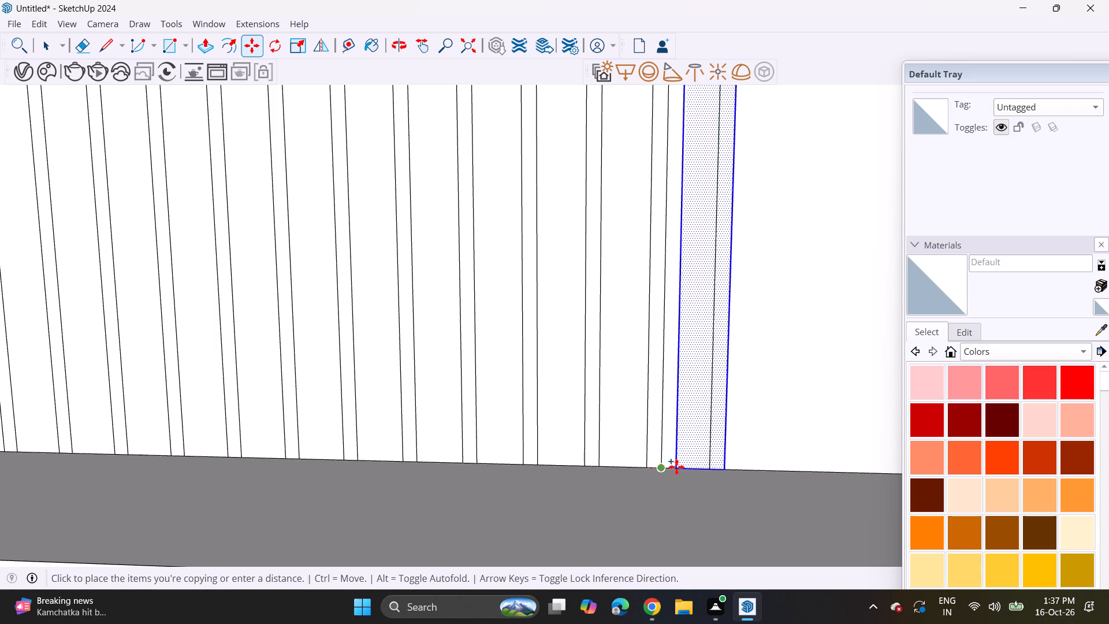
pyautogui.keyDown('shift'); pyautogui.moveTo(684, 465); pyautogui.dragTo(513, 476, button='middle'); pyautogui.keyUp('shift')
pyautogui.click(541, 480)
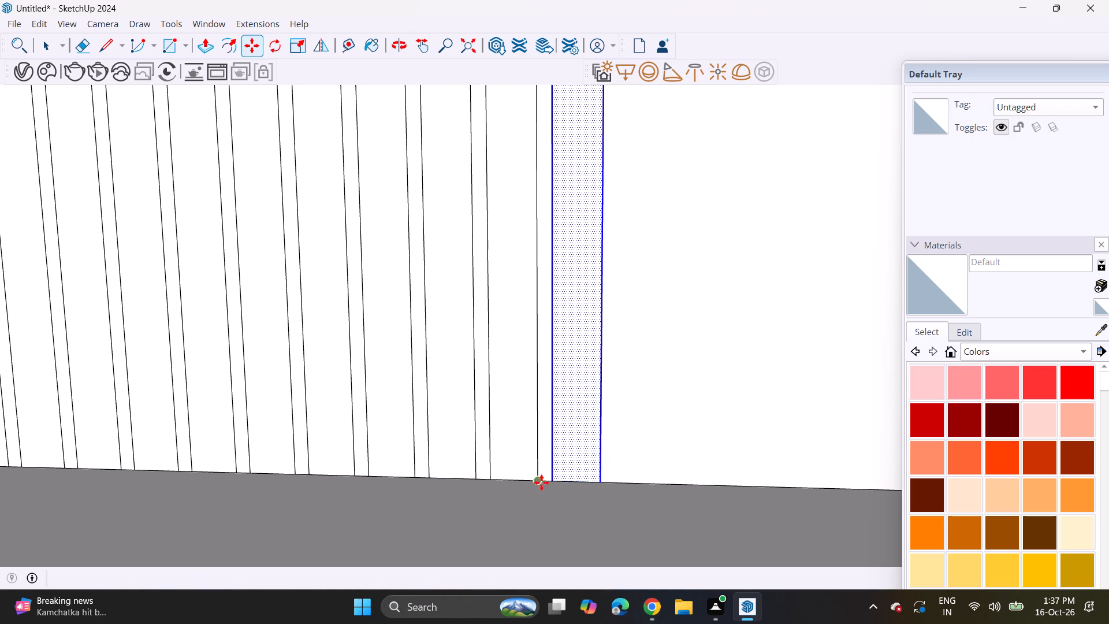
# Continue the slat row with five further strip copies along the back wall's lower edge, evenly gapped.
pyautogui.click(537, 482)
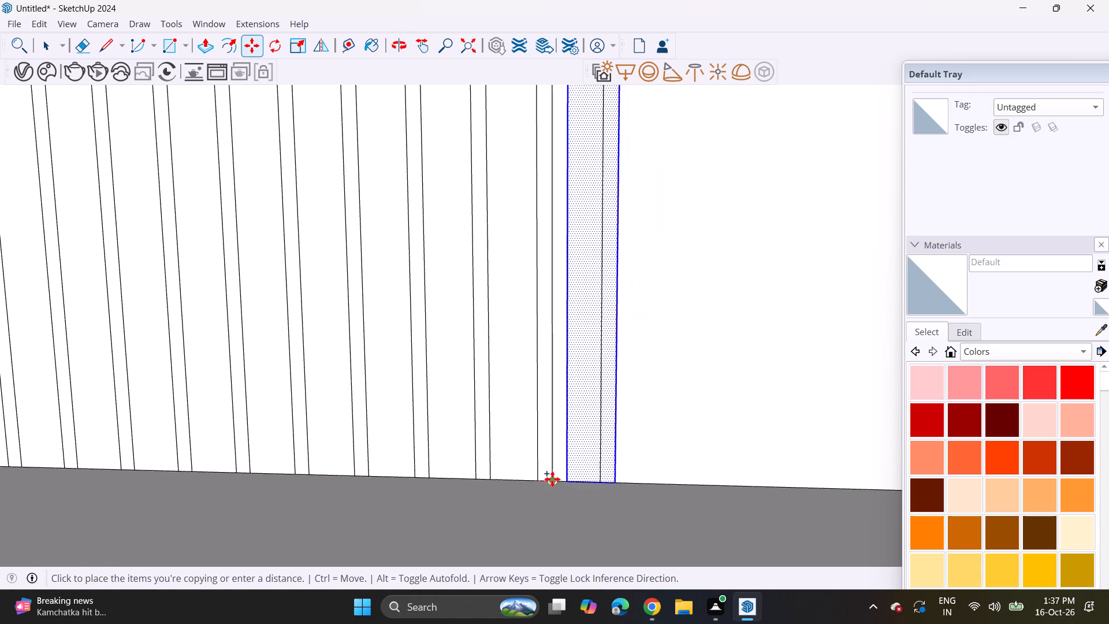
pyautogui.click(601, 477)
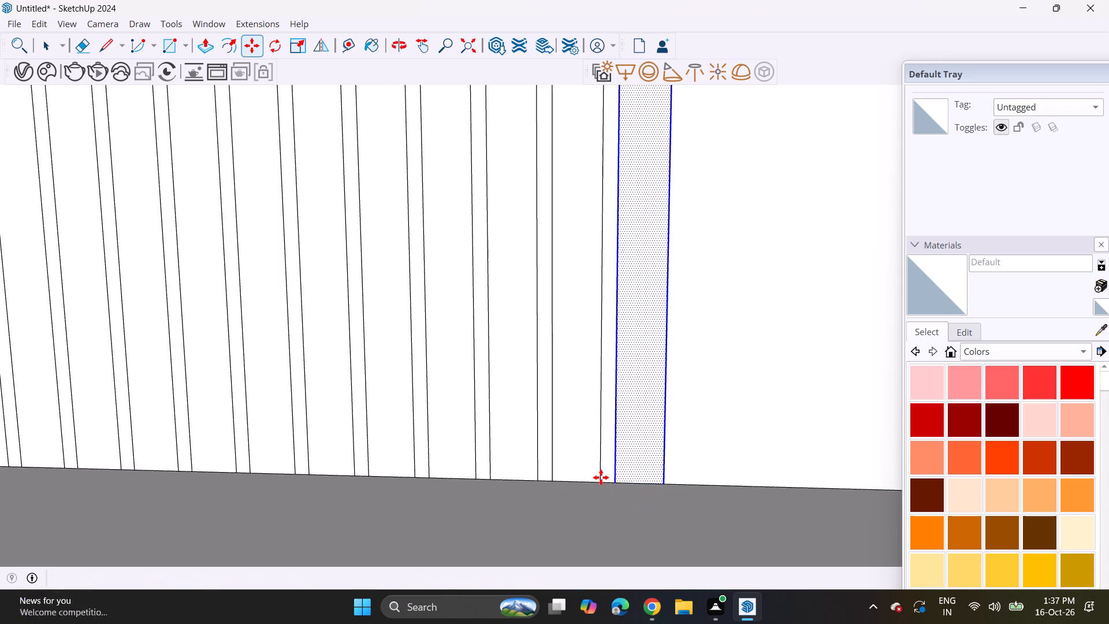
pyautogui.click(604, 486)
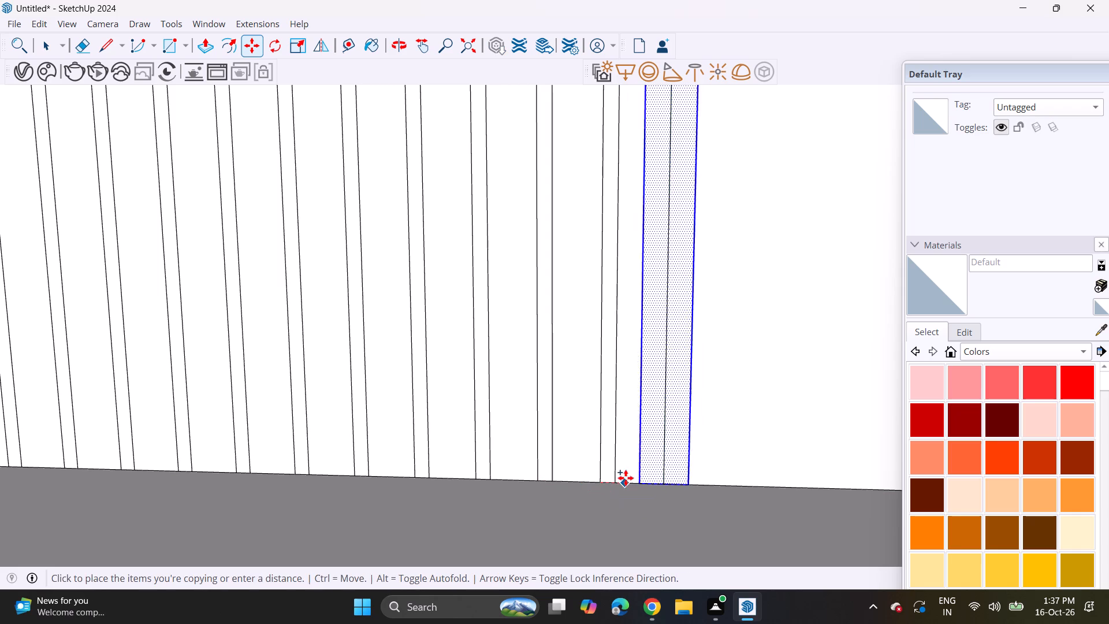
pyautogui.click(664, 481)
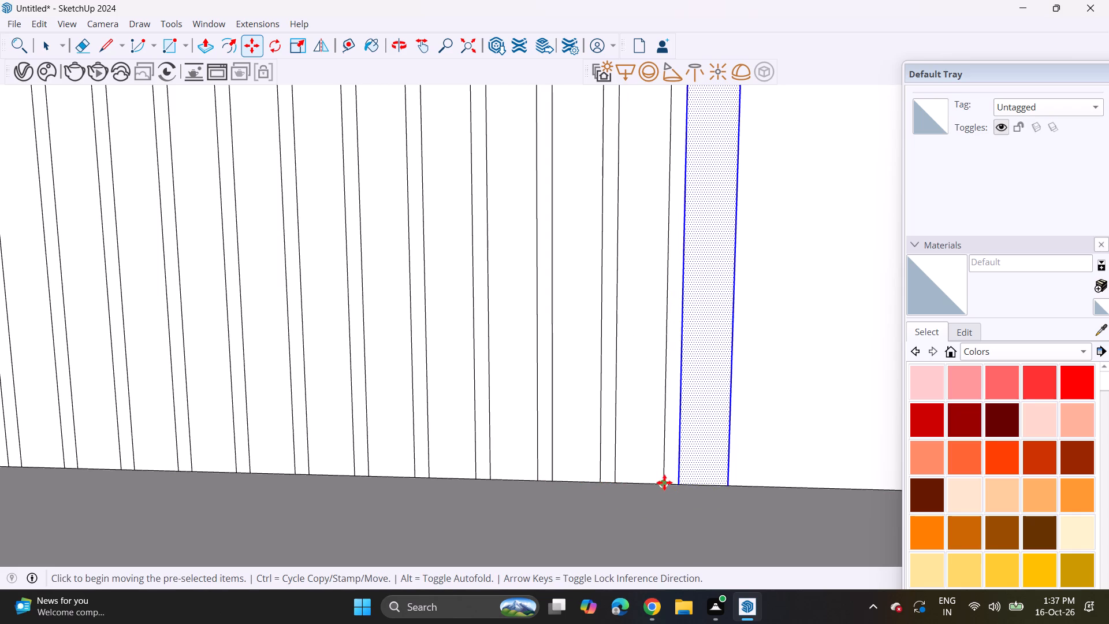
pyautogui.click(664, 482)
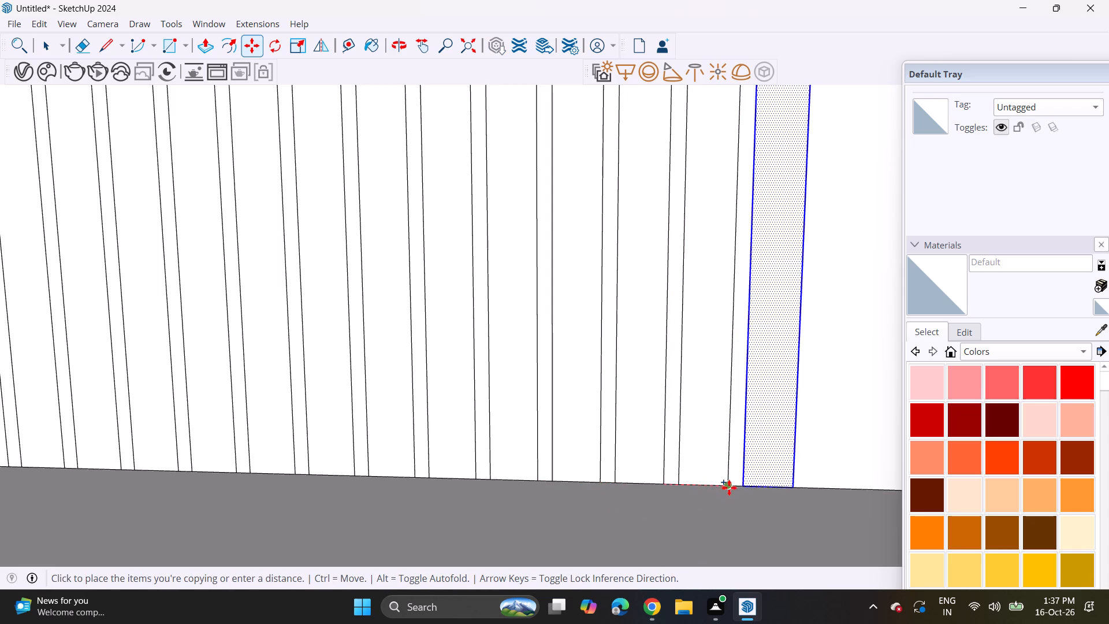
pyautogui.click(729, 488)
pyautogui.keyDown('shift'); pyautogui.moveTo(728, 489); pyautogui.dragTo(374, 484, button='middle'); pyautogui.keyUp('shift')
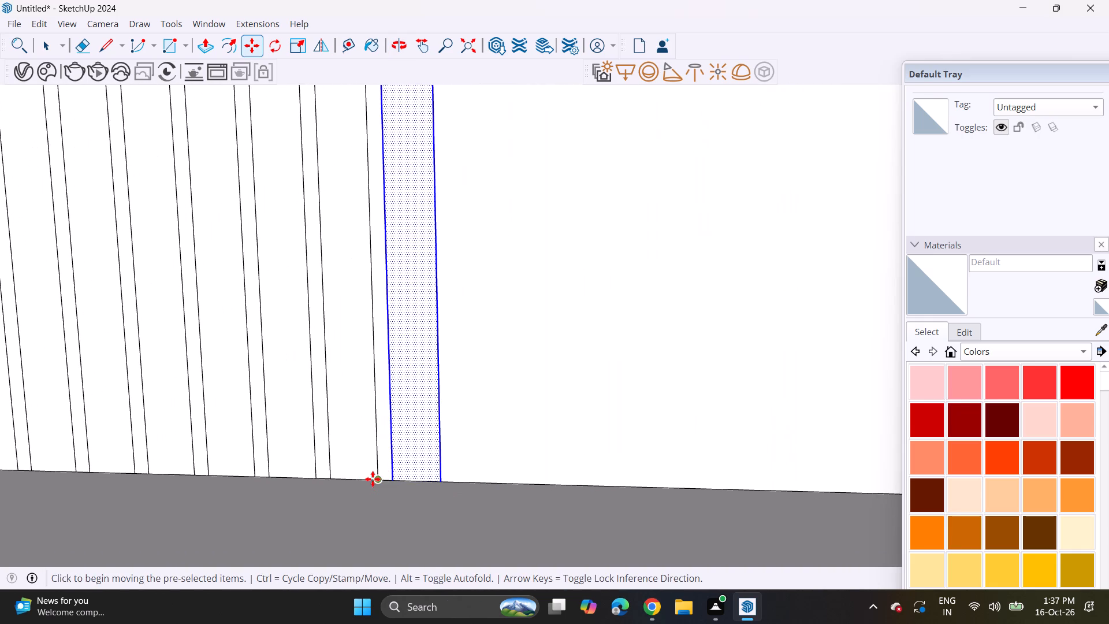
pyautogui.click(373, 479)
pyautogui.click(444, 485)
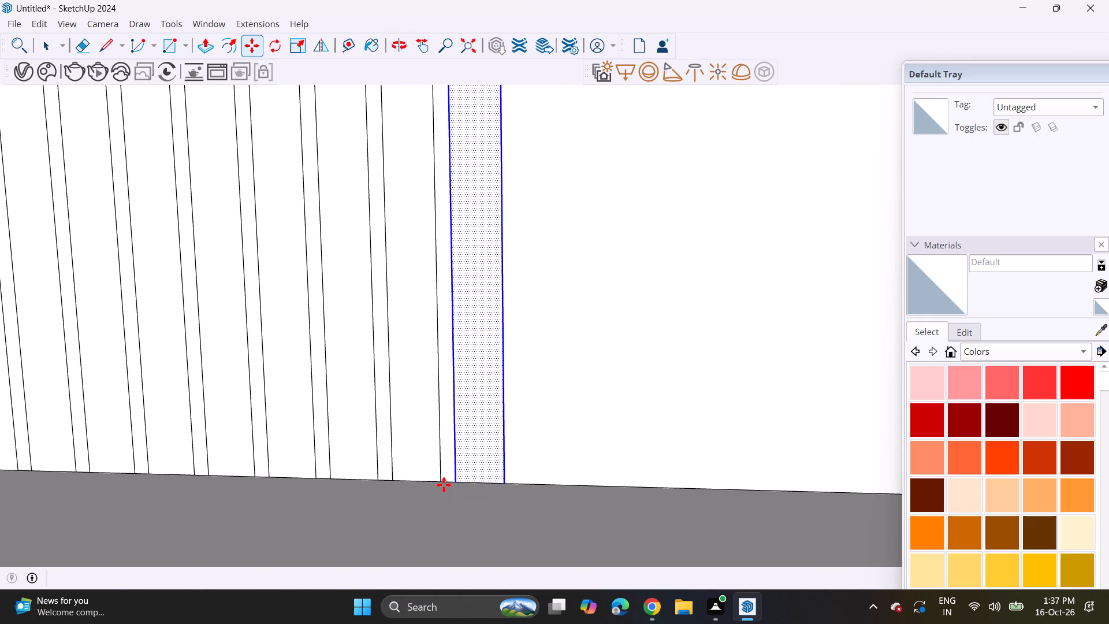
pyautogui.click(438, 482)
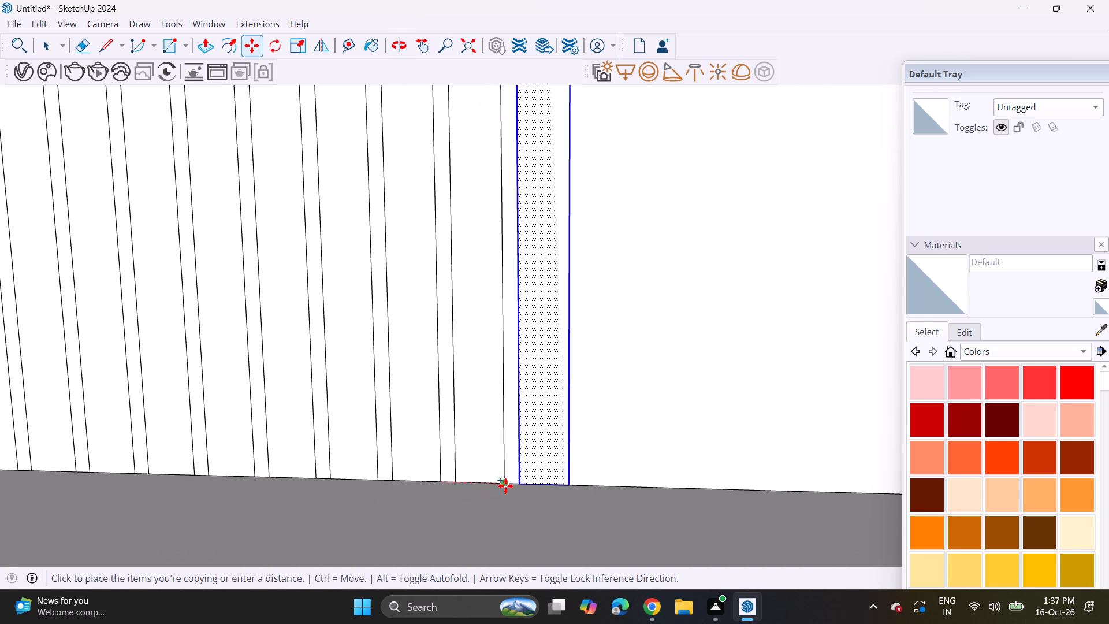
pyautogui.click(505, 486)
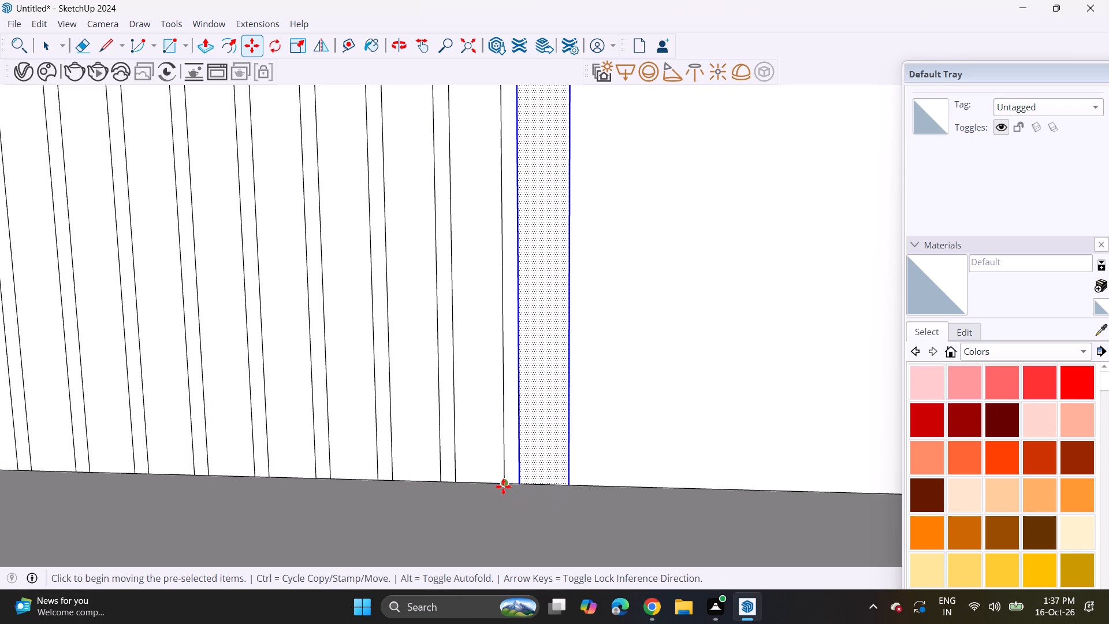
# Copy the last strip six more times toward the right column, leaving a thin gap after each strip.
pyautogui.click(503, 480)
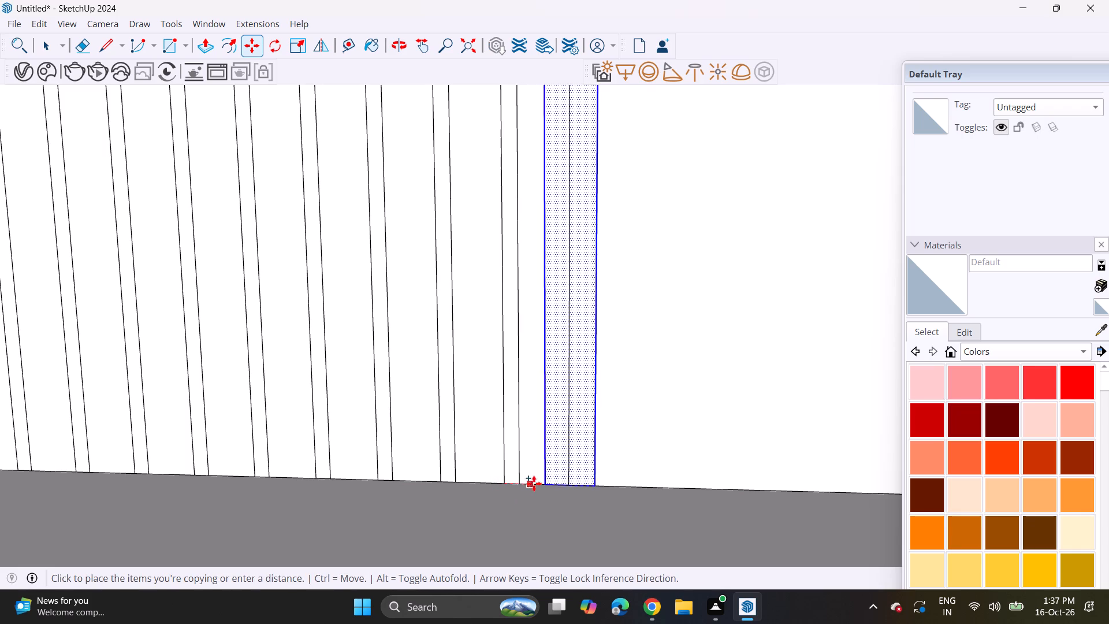
pyautogui.click(568, 488)
pyautogui.click(570, 489)
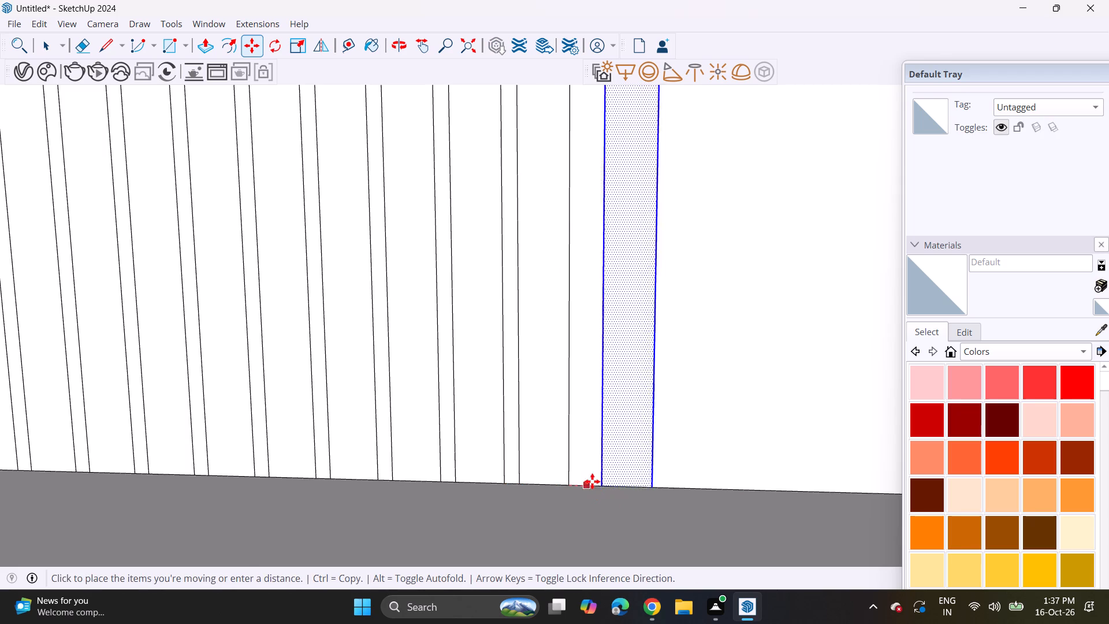
pyautogui.click(634, 490)
pyautogui.moveTo(649, 483); pyautogui.dragTo(490, 499, button='middle')
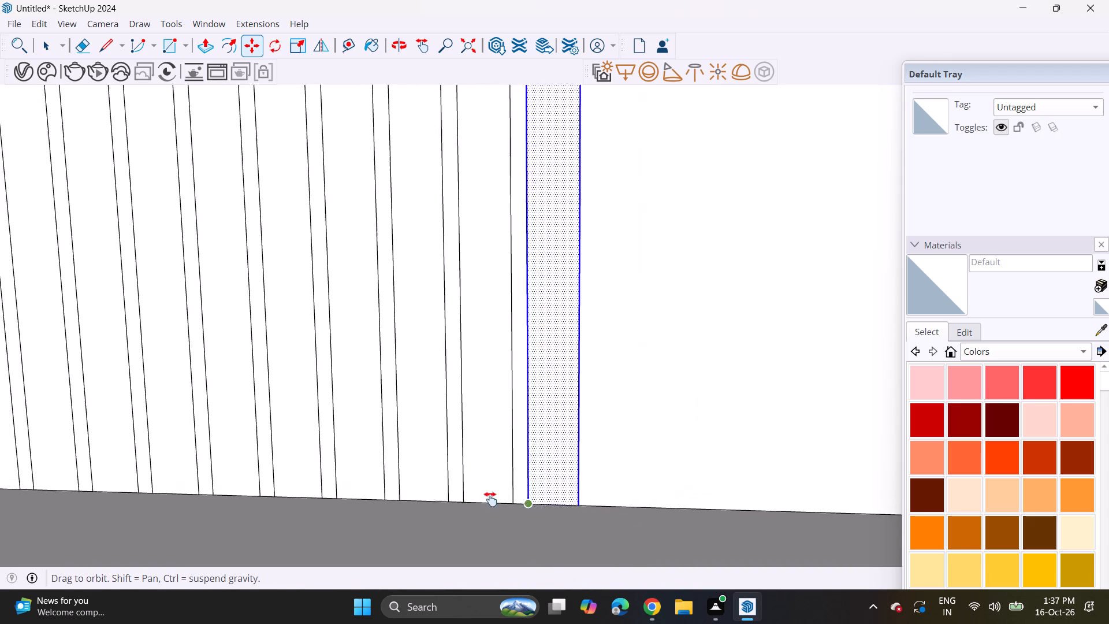
pyautogui.moveTo(490, 499); pyautogui.dragTo(341, 491, button='middle')
pyautogui.click(326, 491)
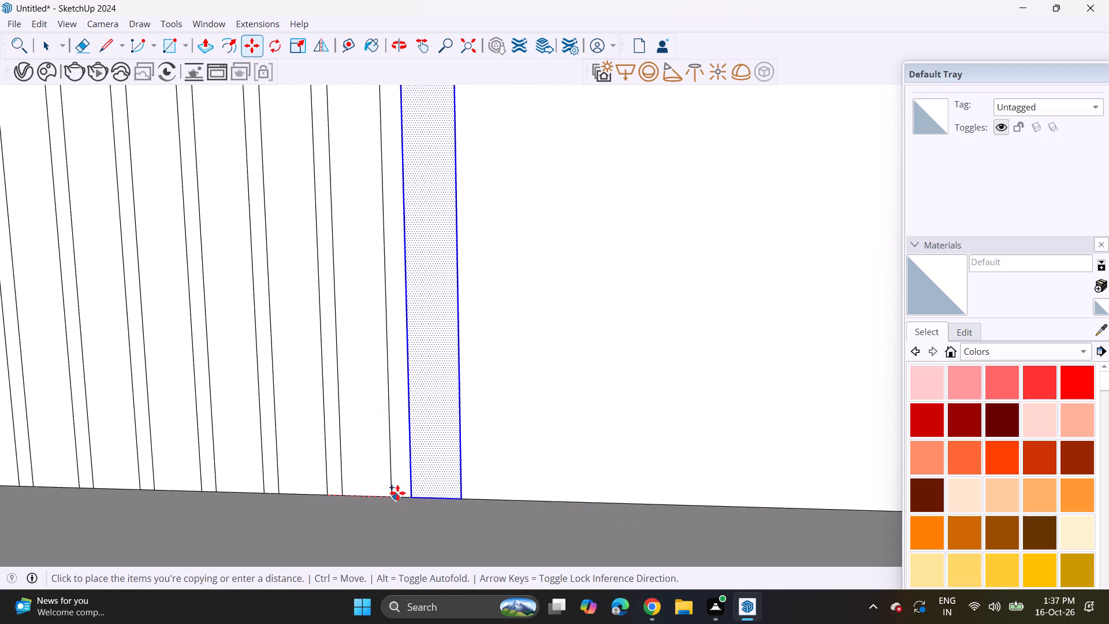
pyautogui.click(397, 493)
pyautogui.click(395, 497)
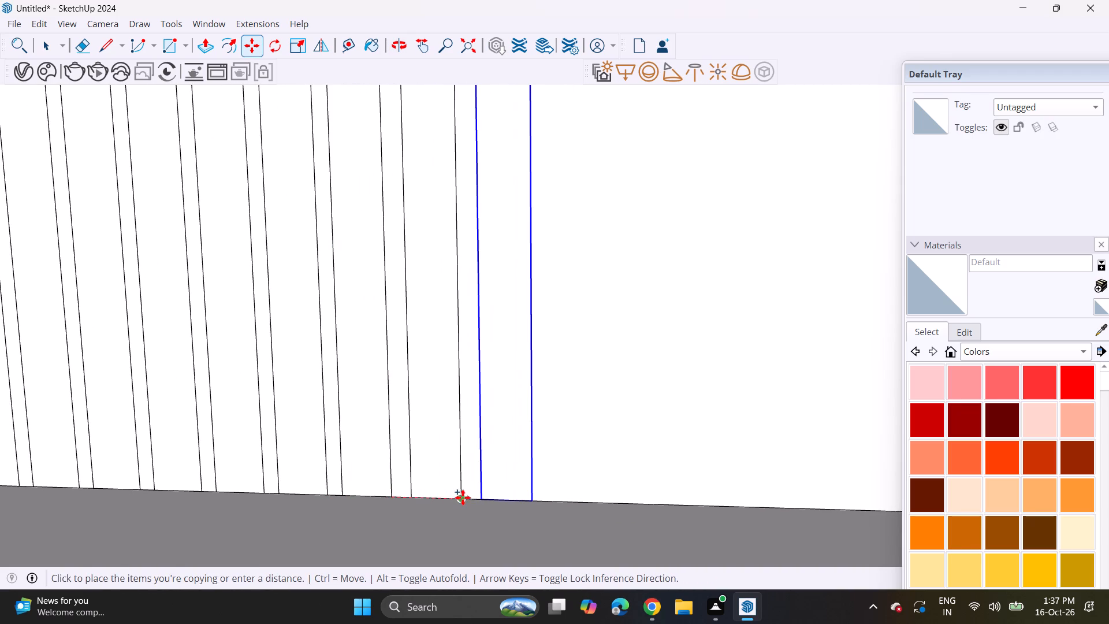
pyautogui.click(463, 497)
pyautogui.click(462, 502)
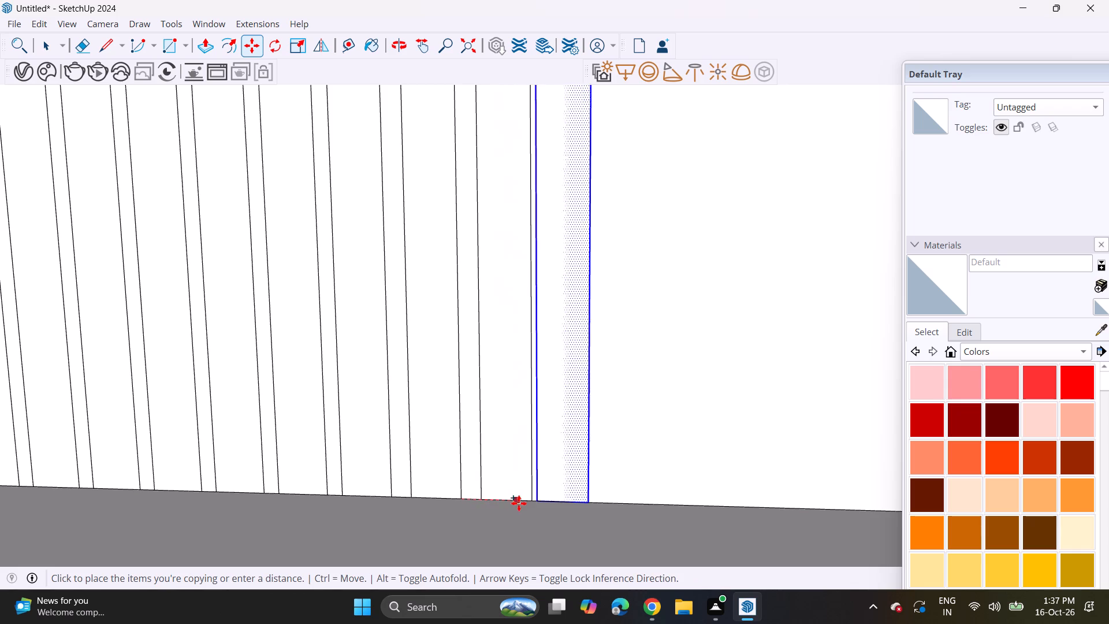
pyautogui.click(529, 503)
pyautogui.click(533, 501)
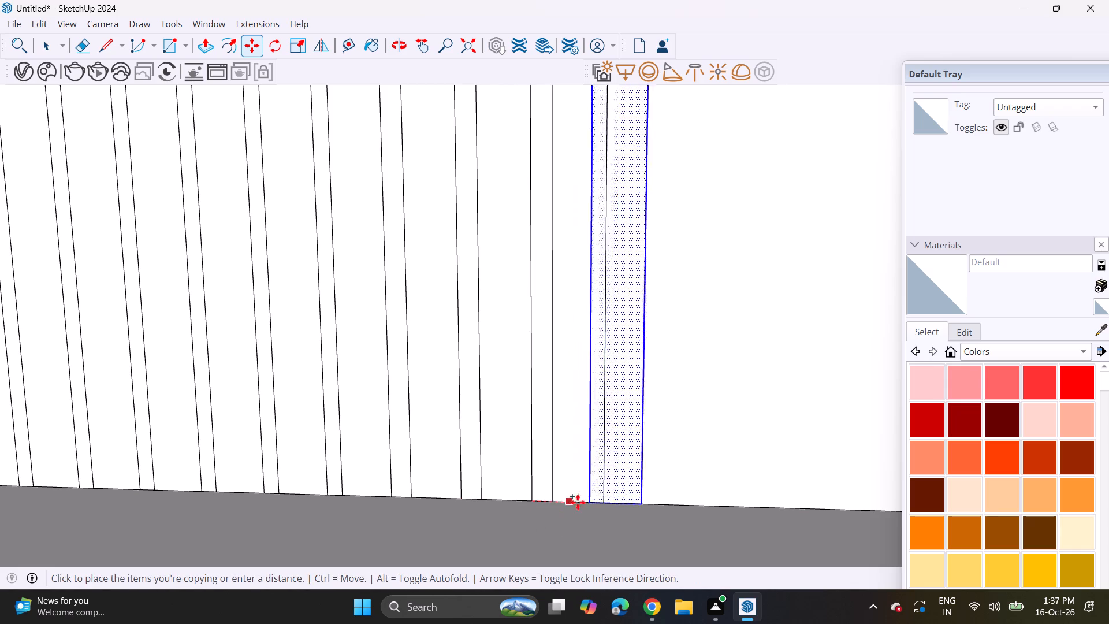
pyautogui.click(610, 502)
# Copy the last vertical strip five more times to reach the right column, keeping the same thin gap between neighbours.
pyautogui.moveTo(613, 503); pyautogui.dragTo(322, 495, button='middle')
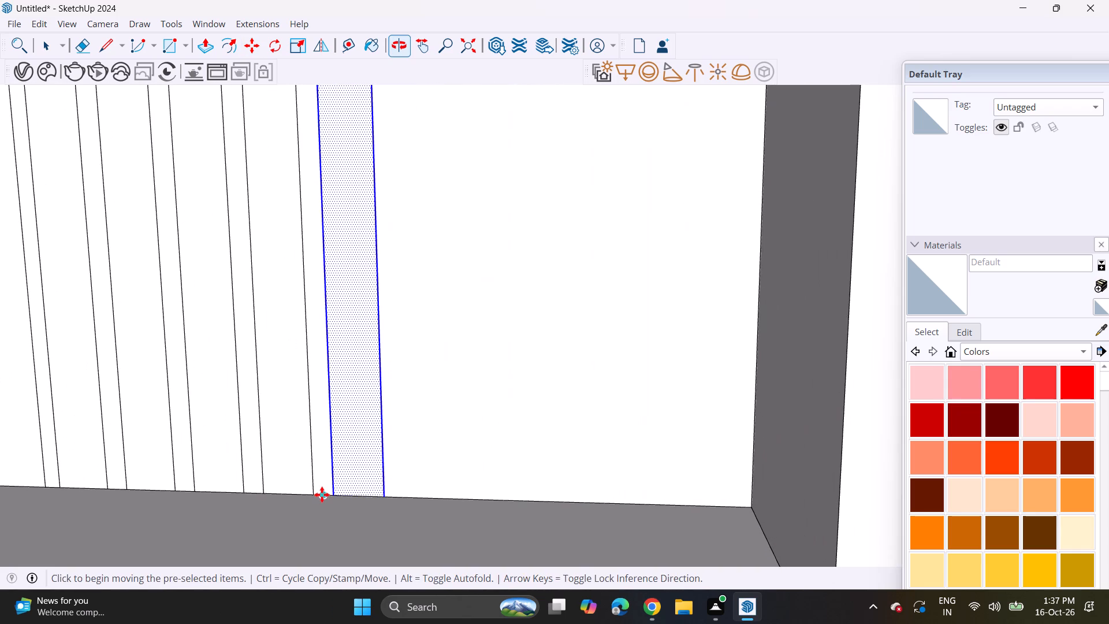
pyautogui.click(314, 493)
pyautogui.click(390, 493)
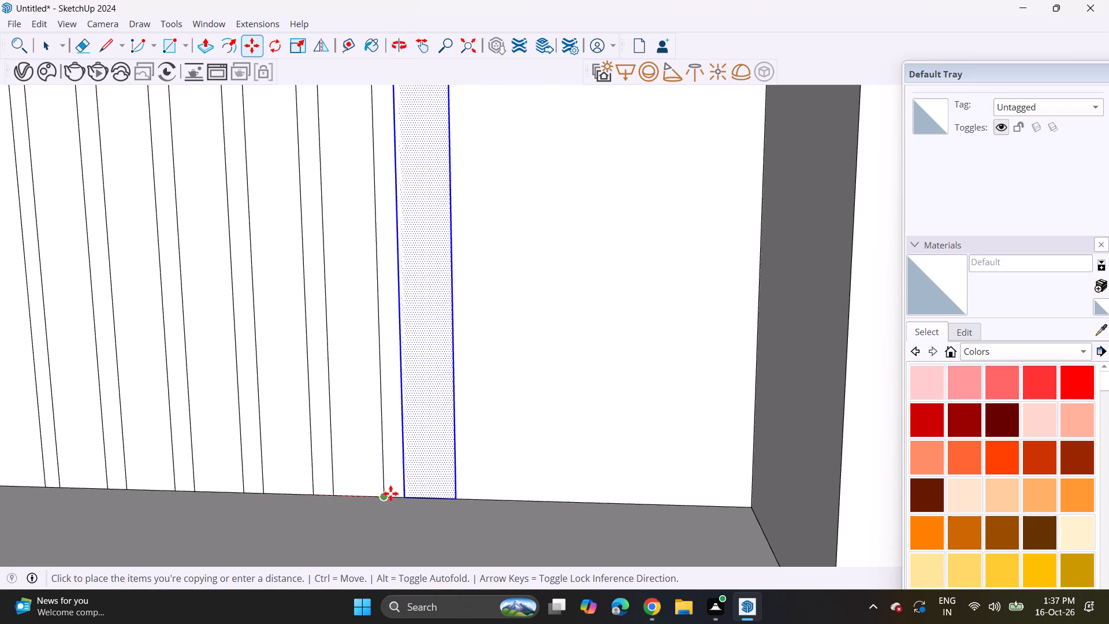
pyautogui.click(384, 495)
pyautogui.click(454, 495)
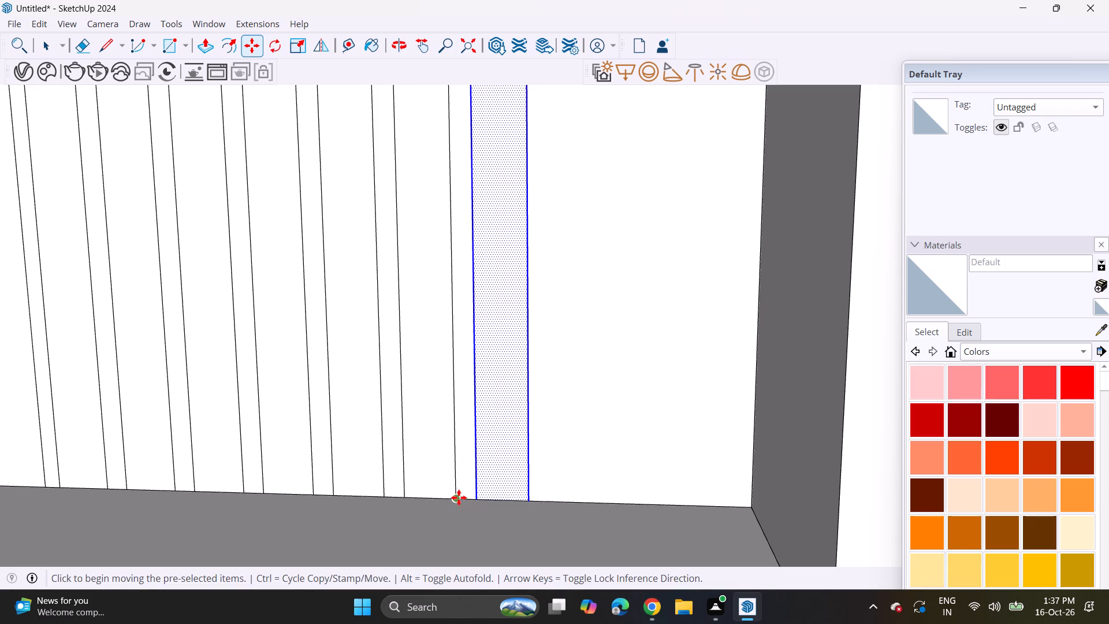
pyautogui.click(459, 497)
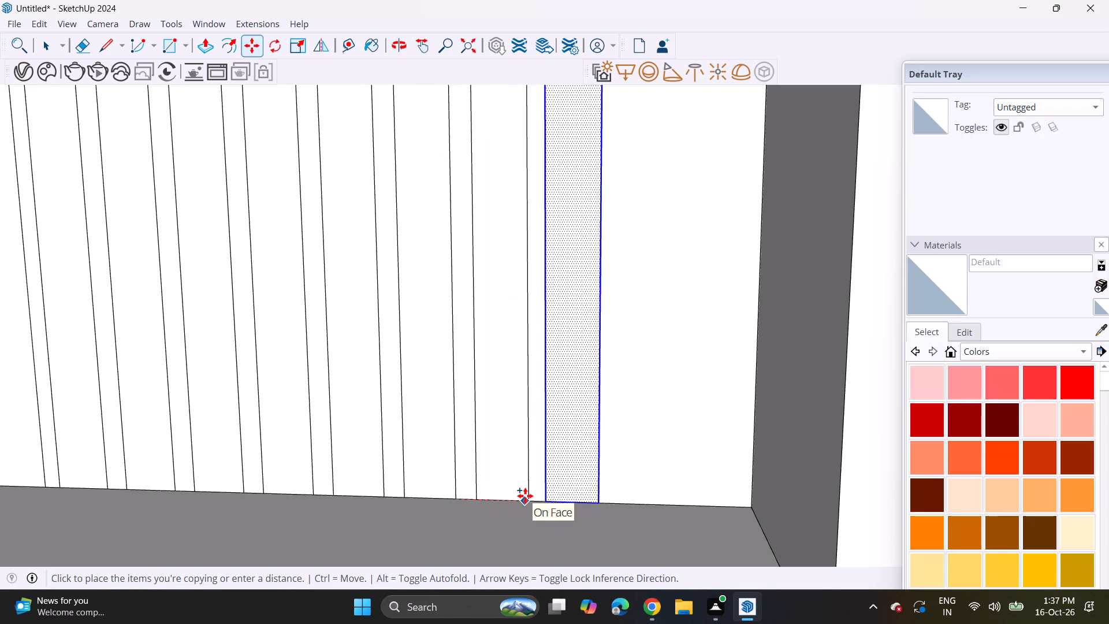
pyautogui.click(530, 497)
pyautogui.click(533, 500)
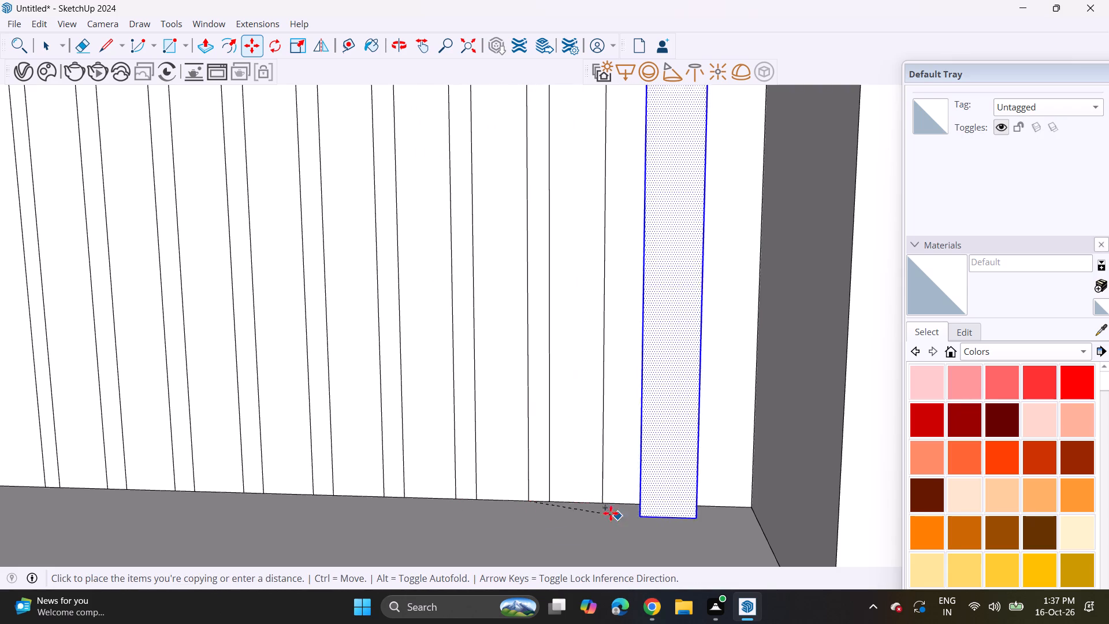
pyautogui.click(598, 502)
pyautogui.click(607, 503)
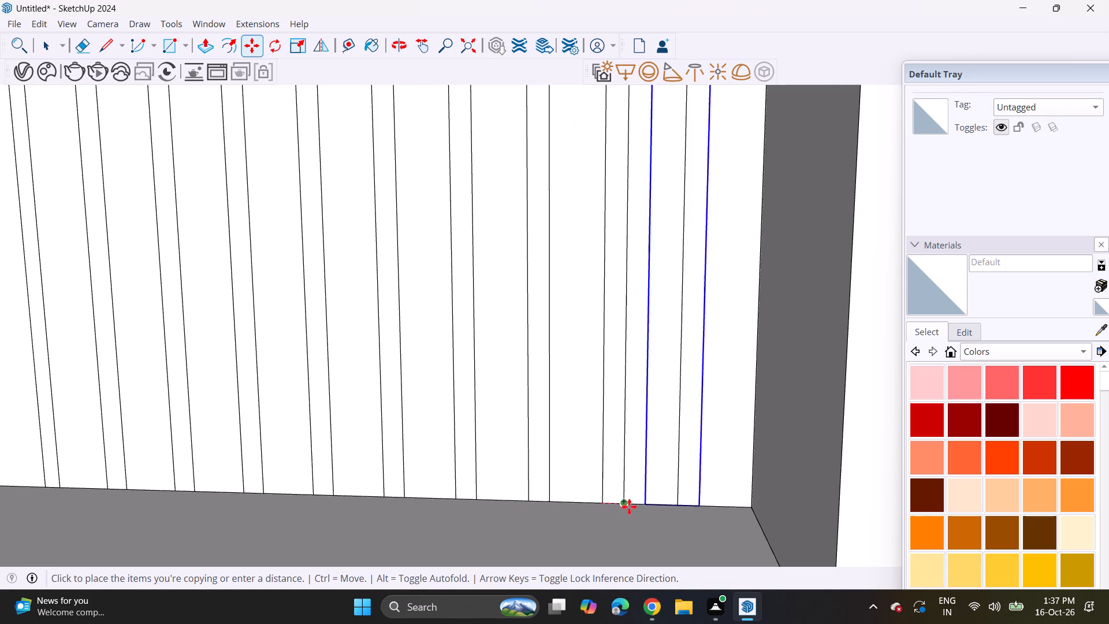
pyautogui.click(678, 503)
pyautogui.scroll(-17, 510, 402)
pyautogui.moveTo(302, 366); pyautogui.dragTo(516, 410, button='middle')
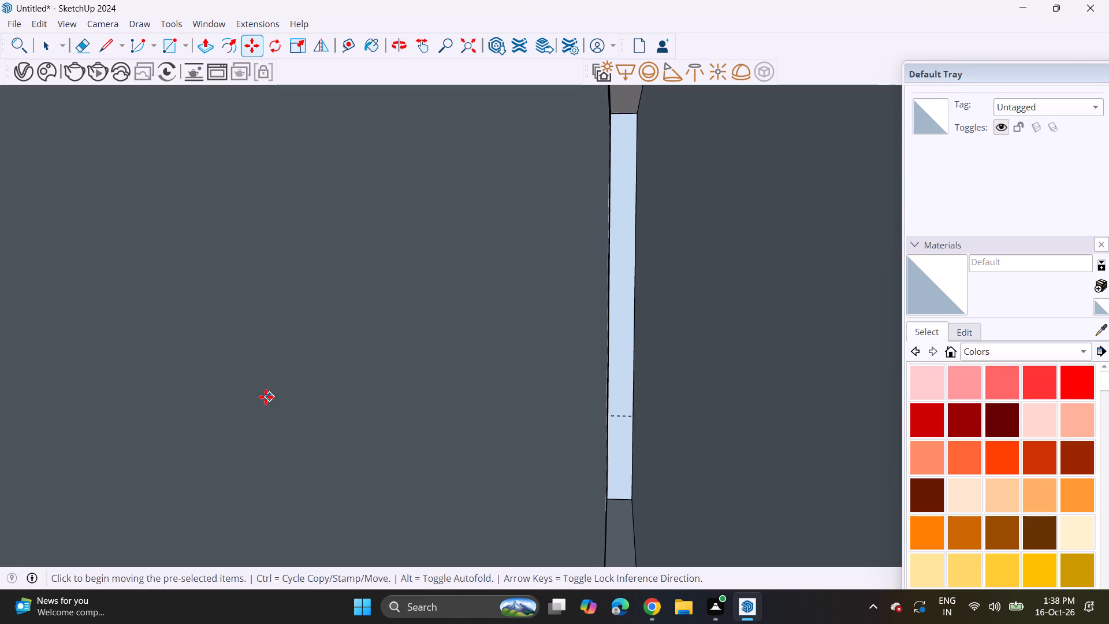
pyautogui.keyDown('shift'); pyautogui.moveTo(311, 402); pyautogui.dragTo(726, 389, button='middle'); pyautogui.keyUp('shift')
pyautogui.moveTo(247, 377); pyautogui.dragTo(526, 402, button='middle')
pyautogui.moveTo(529, 398); pyautogui.dragTo(564, 376, button='middle')
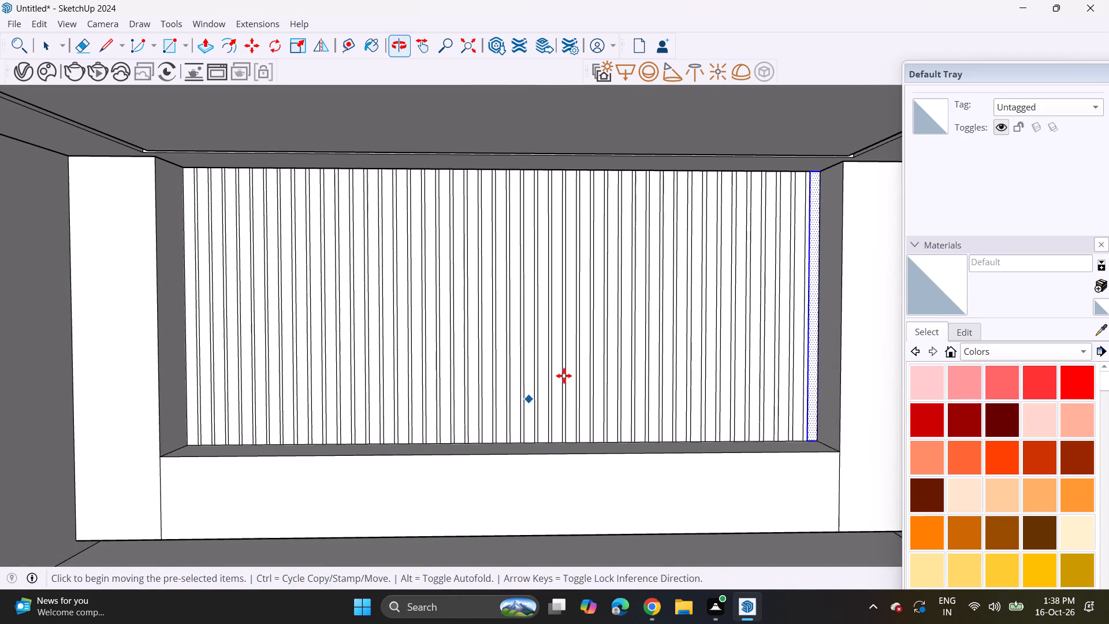
pyautogui.press('space')
# Push/Pull the first strip beside the left column slightly forward from the back wall to form a thin raised slat.
pyautogui.scroll(3, 233, 367)
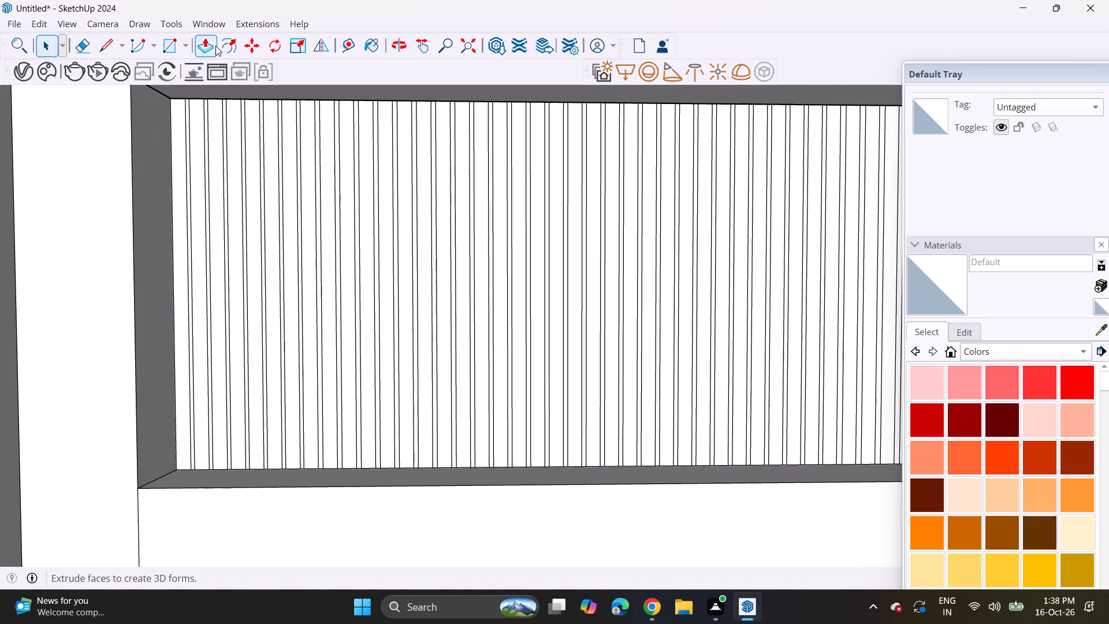
pyautogui.click(211, 47)
pyautogui.moveTo(170, 387); pyautogui.dragTo(176, 426, button='middle')
pyautogui.scroll(8, 192, 453)
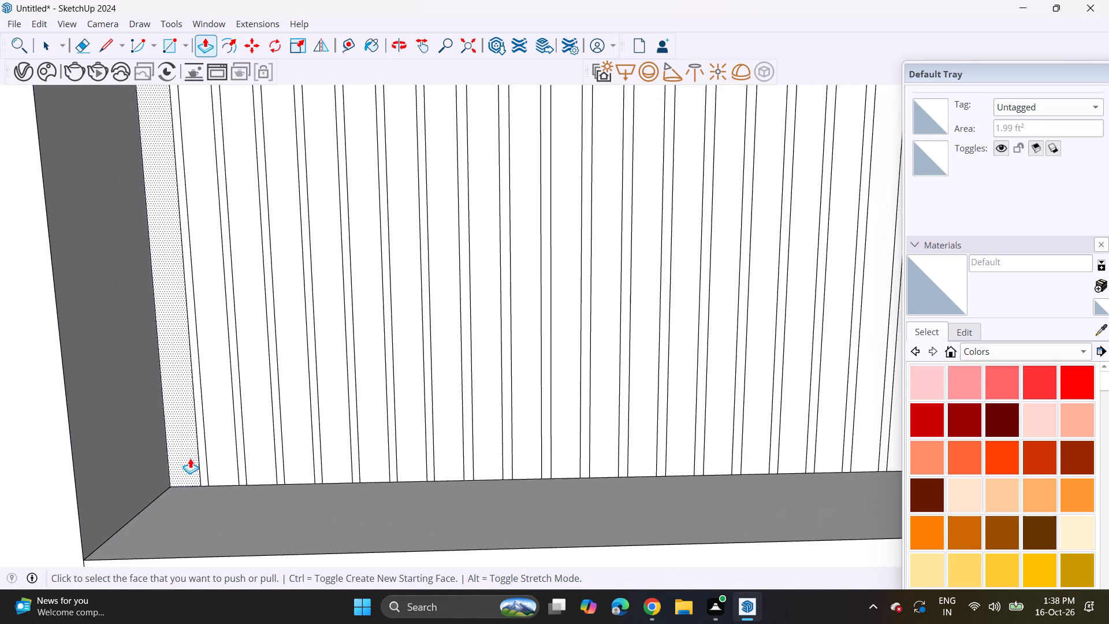
pyautogui.scroll(3, 190, 458)
pyautogui.click(187, 462)
pyautogui.click(185, 472)
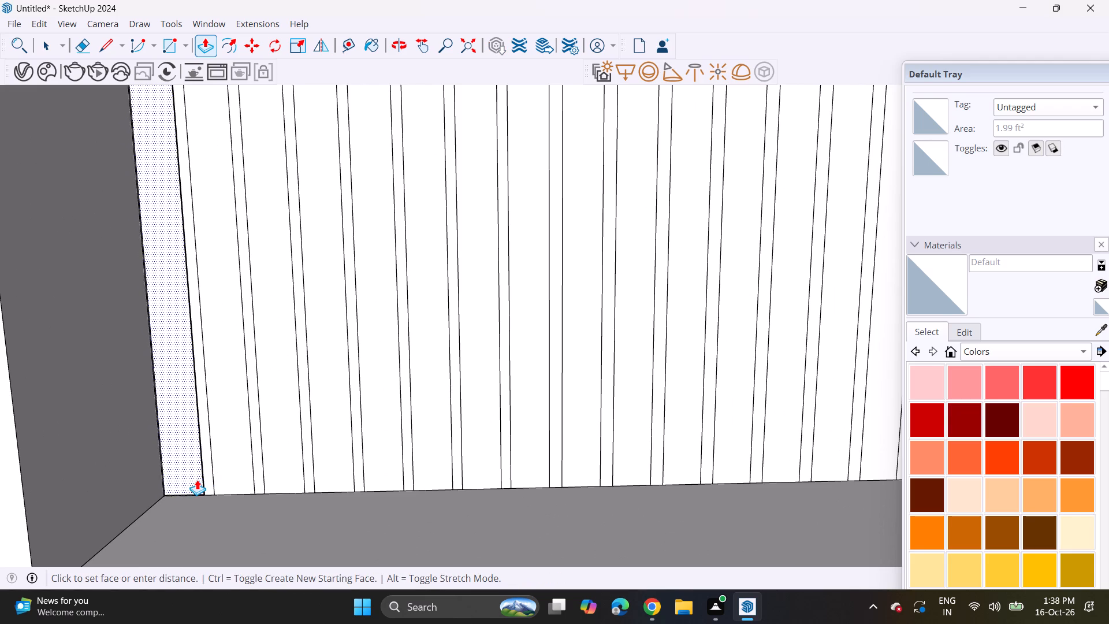
pyautogui.click(191, 482)
# Repeat the same extrusion depth on the next five strips, working from the first slat toward the right column.
pyautogui.doubleClick(222, 475)
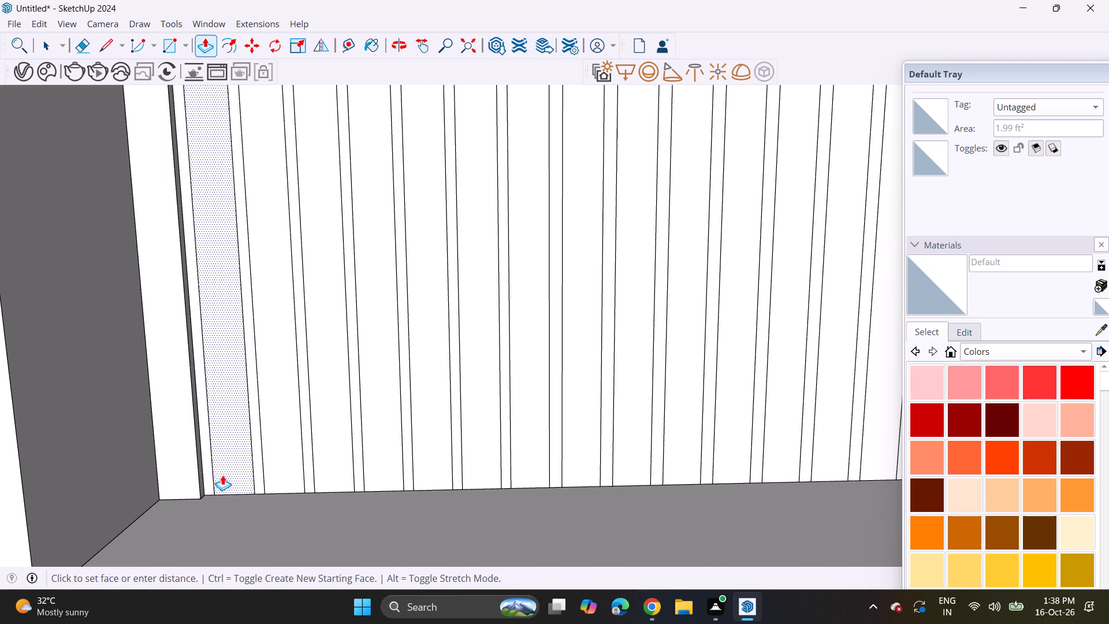
pyautogui.doubleClick(295, 470)
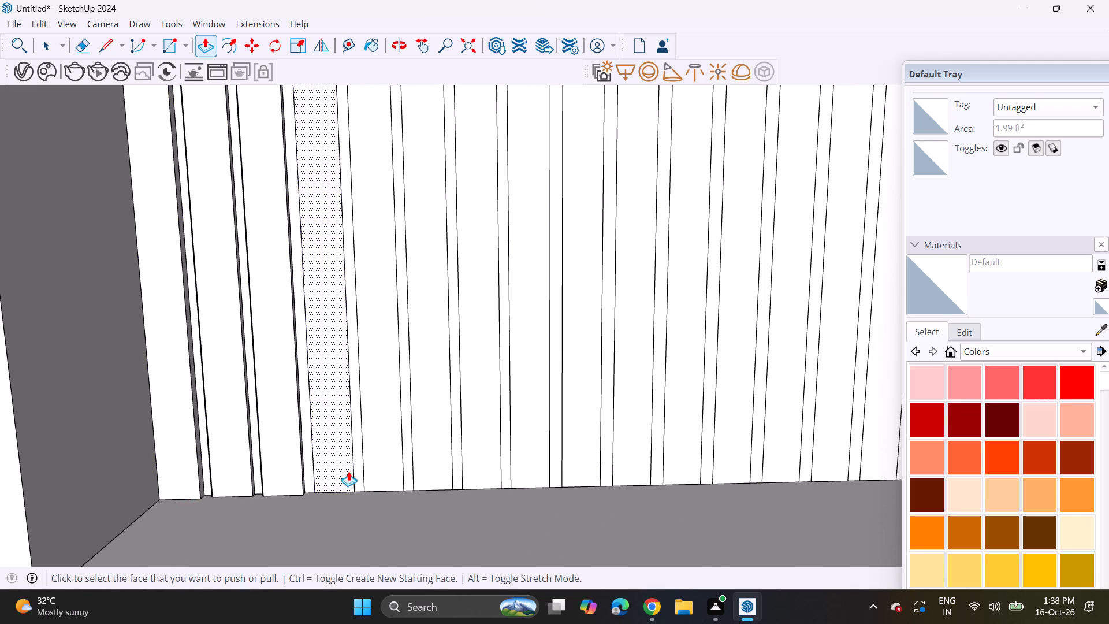
pyautogui.doubleClick(348, 471)
pyautogui.doubleClick(386, 463)
pyautogui.doubleClick(419, 460)
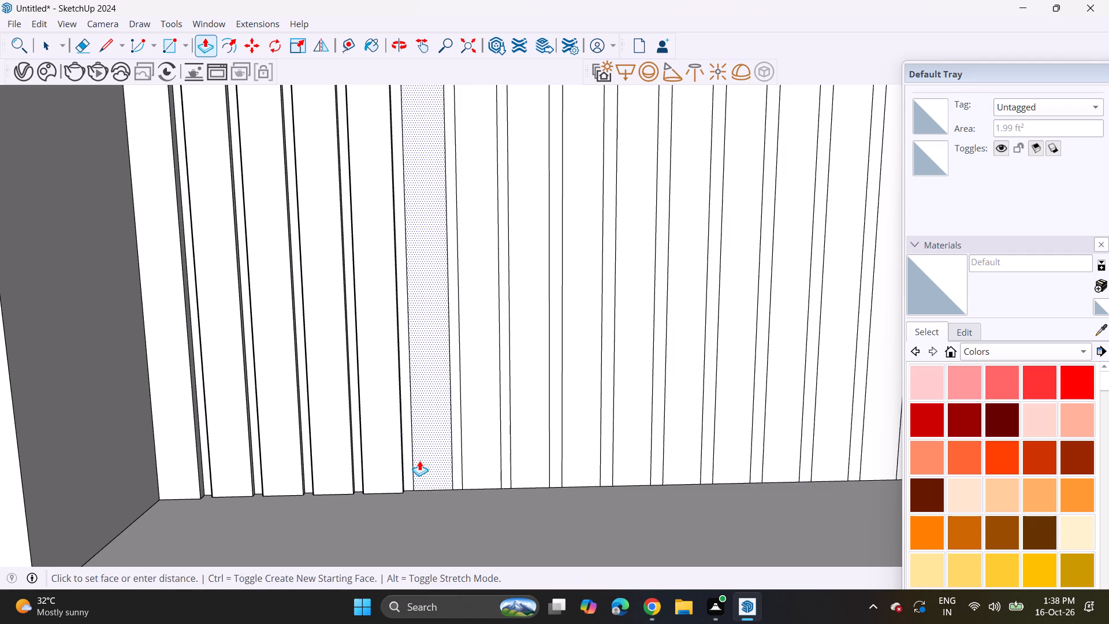
# Extrude the following five flat strips along the back wall by the same depth as the raised slats.
pyautogui.keyDown('shift'); pyautogui.moveTo(538, 474); pyautogui.dragTo(227, 488, button='middle'); pyautogui.keyUp('shift')
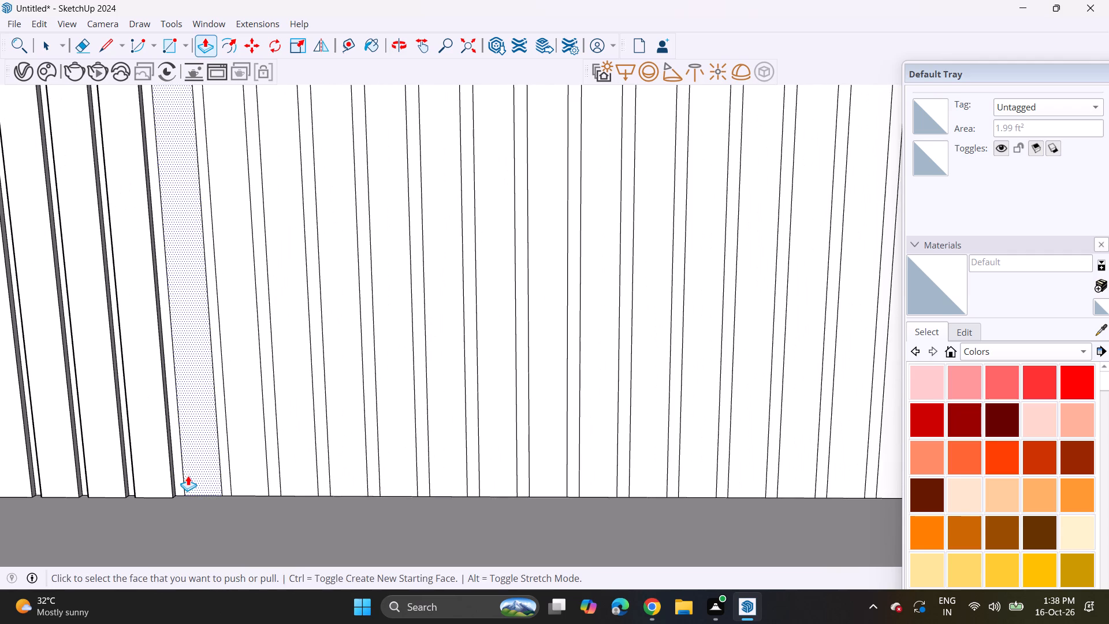
pyautogui.doubleClick(188, 476)
pyautogui.doubleClick(241, 476)
pyautogui.doubleClick(291, 467)
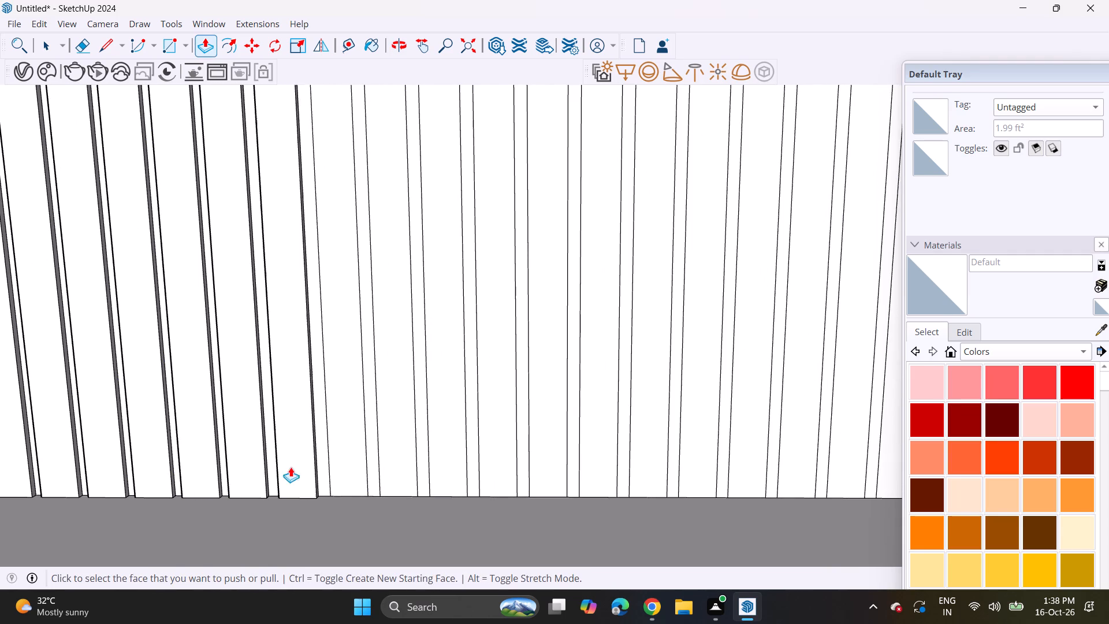
pyautogui.doubleClick(352, 473)
pyautogui.doubleClick(396, 465)
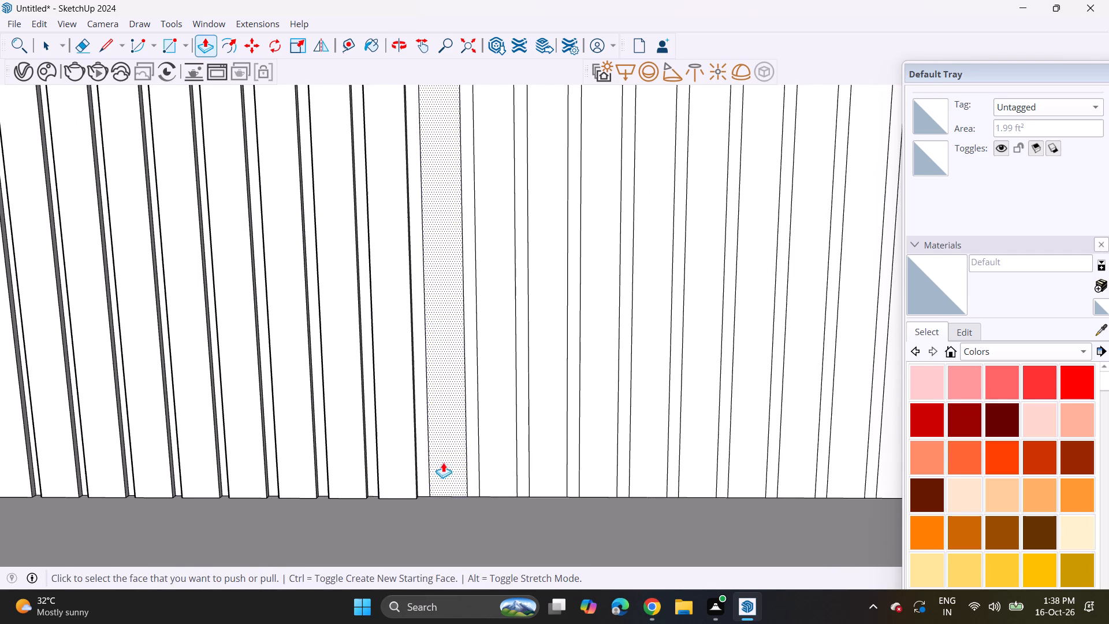
# Raise another five adjacent strips from the back wall with the same Push/Pull depth.
pyautogui.moveTo(443, 463); pyautogui.dragTo(199, 480, button='middle')
pyautogui.doubleClick(198, 479)
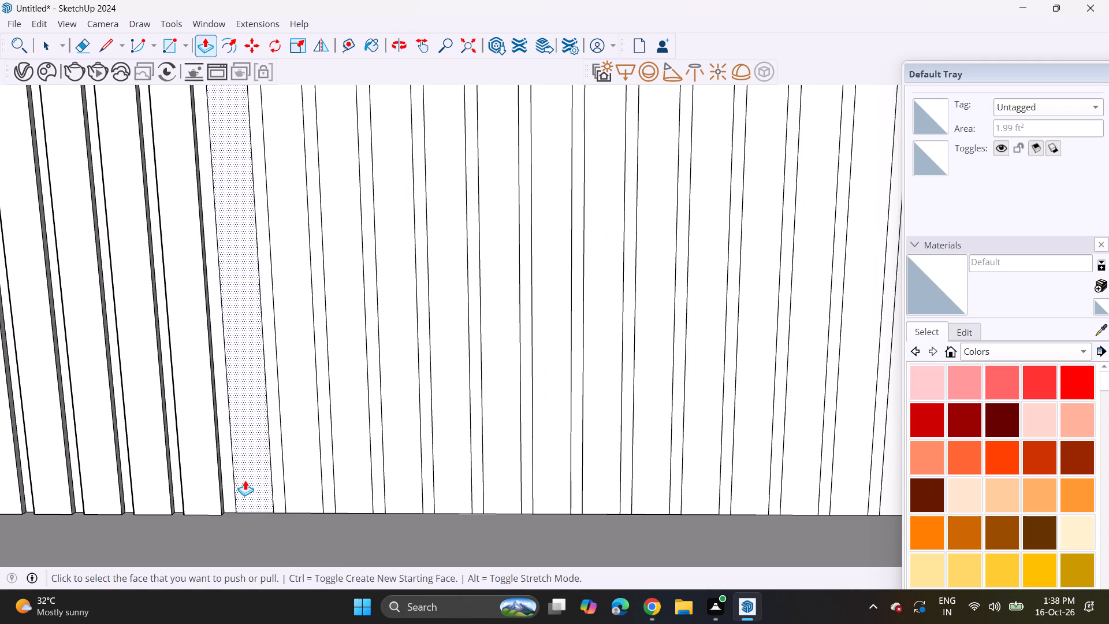
pyautogui.doubleClick(245, 480)
pyautogui.doubleClick(302, 474)
pyautogui.doubleClick(347, 485)
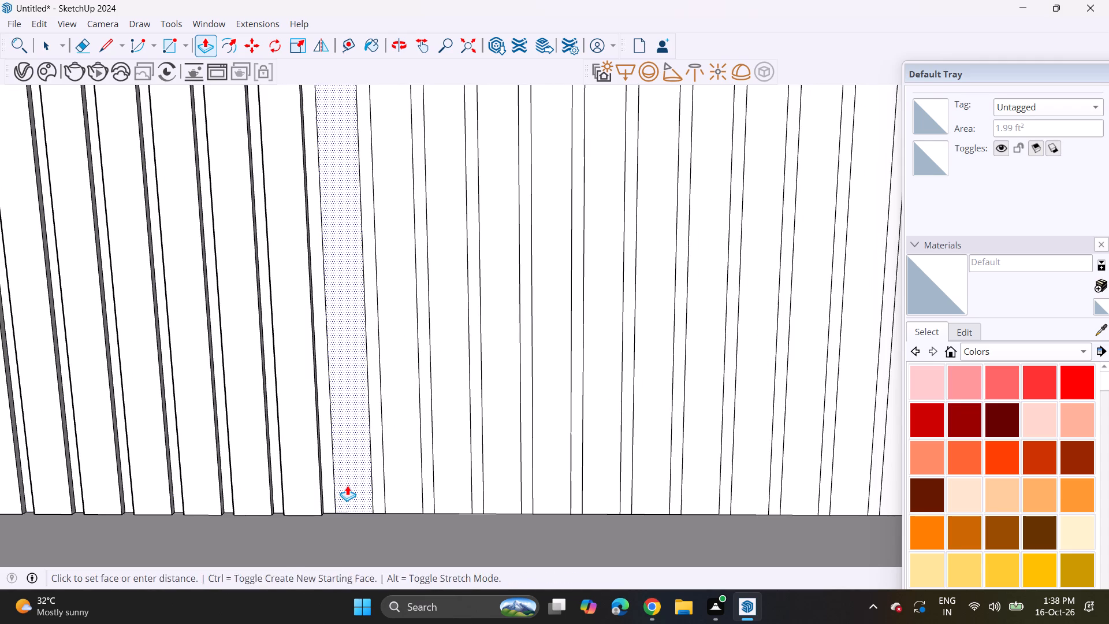
pyautogui.doubleClick(405, 485)
# Continue raising the slat row with the next four flat strips, using the same extrusion depth.
pyautogui.keyDown('shift'); pyautogui.moveTo(461, 484); pyautogui.dragTo(142, 469, button='middle'); pyautogui.keyUp('shift')
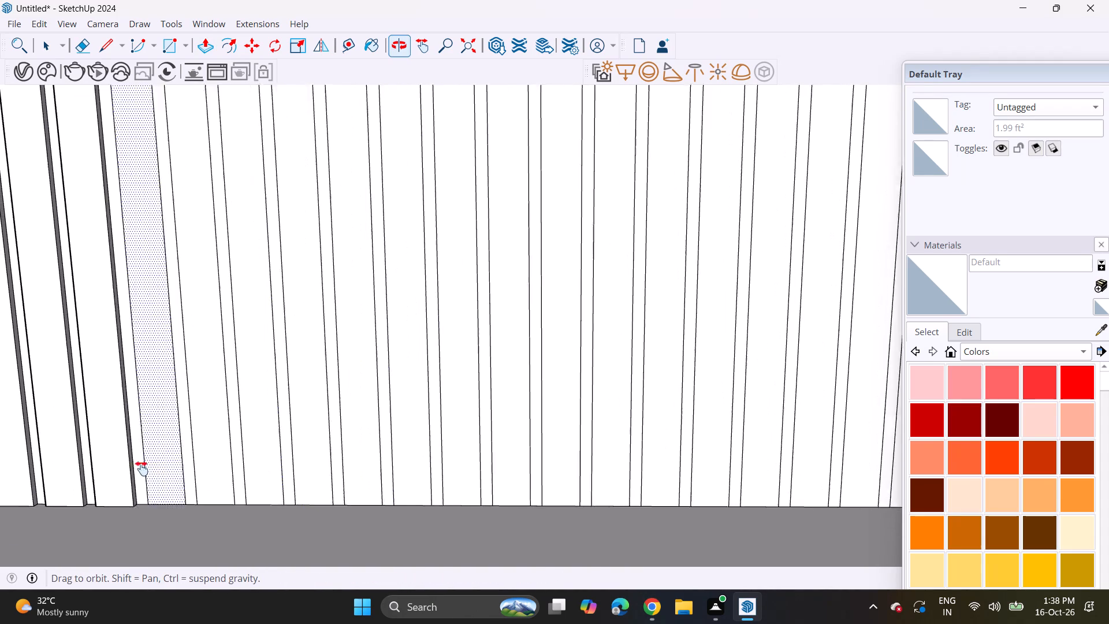
pyautogui.keyDown('shift'); pyautogui.moveTo(142, 469); pyautogui.dragTo(121, 458, button='middle'); pyautogui.keyUp('shift')
pyautogui.doubleClick(106, 444)
pyautogui.doubleClick(158, 457)
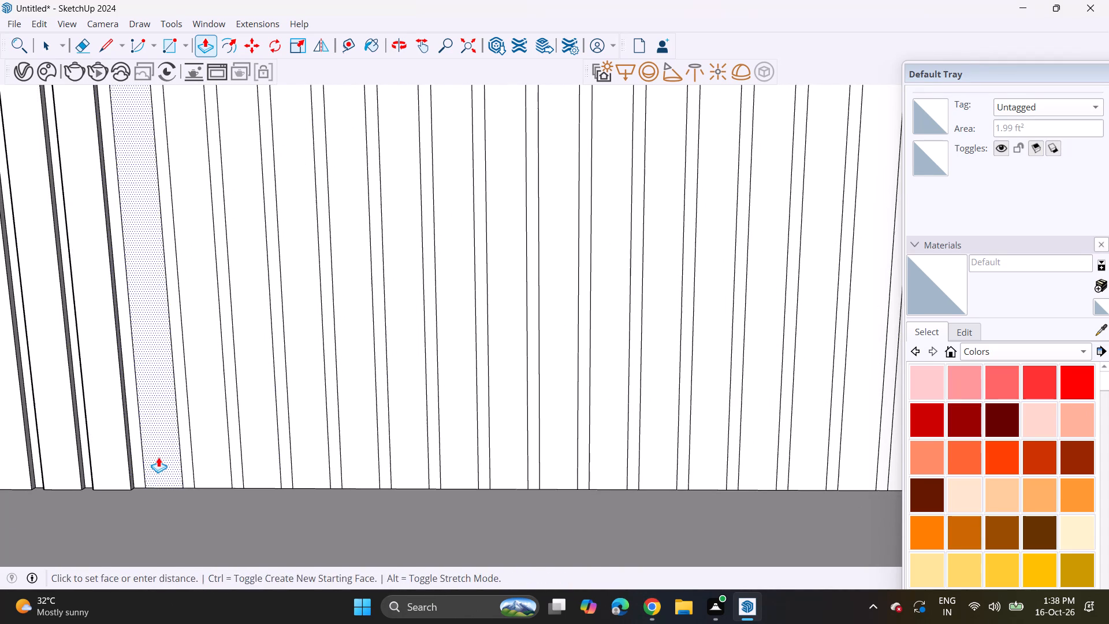
pyautogui.doubleClick(227, 447)
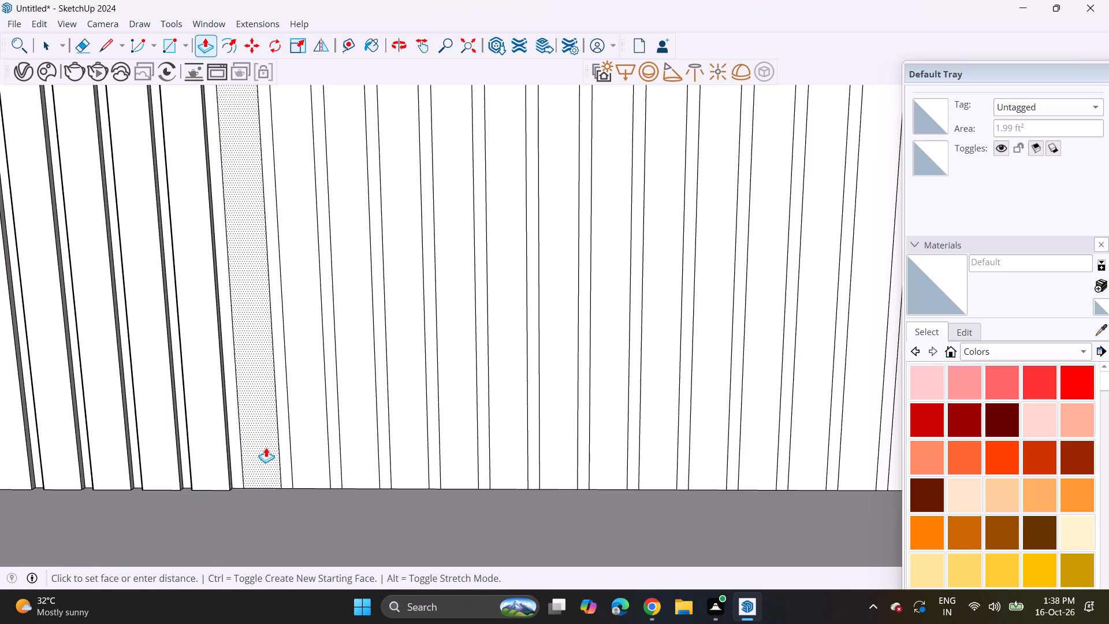
pyautogui.doubleClick(266, 447)
pyautogui.doubleClick(297, 440)
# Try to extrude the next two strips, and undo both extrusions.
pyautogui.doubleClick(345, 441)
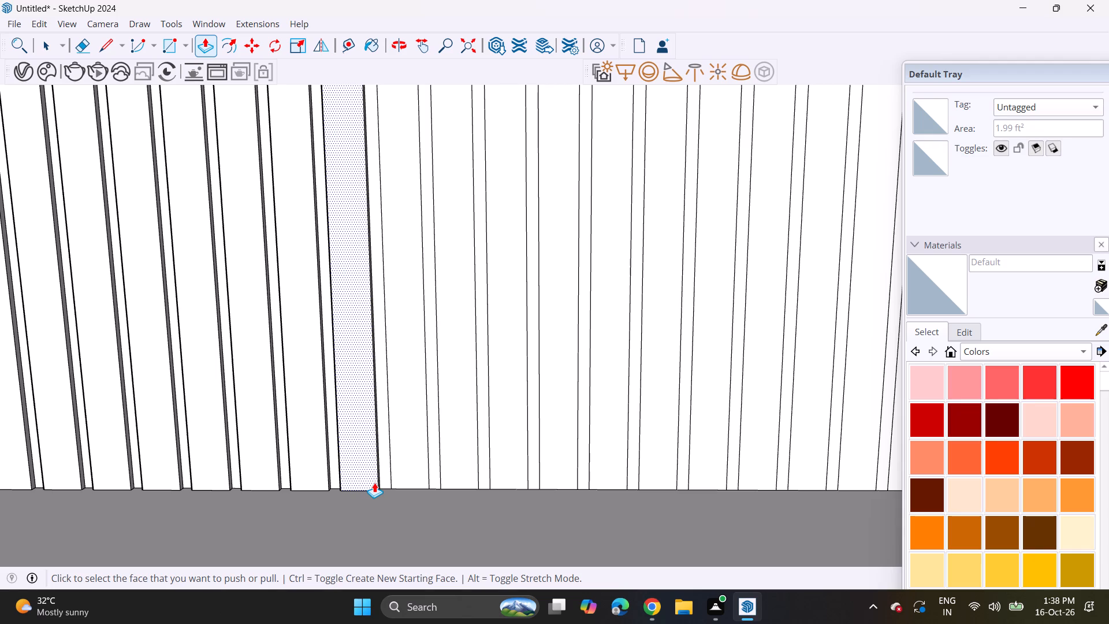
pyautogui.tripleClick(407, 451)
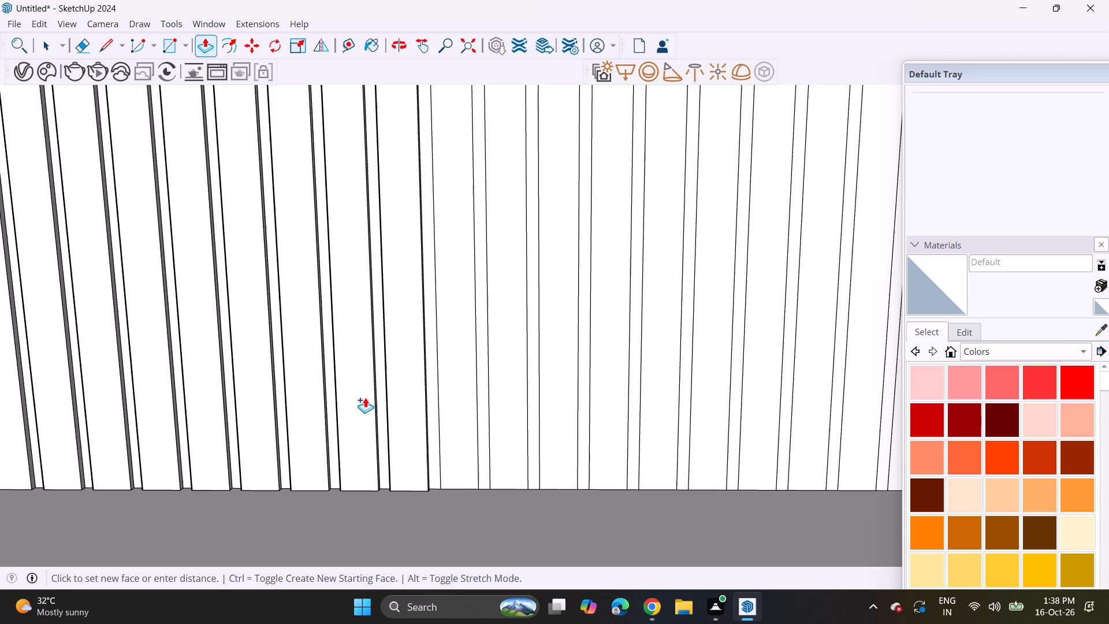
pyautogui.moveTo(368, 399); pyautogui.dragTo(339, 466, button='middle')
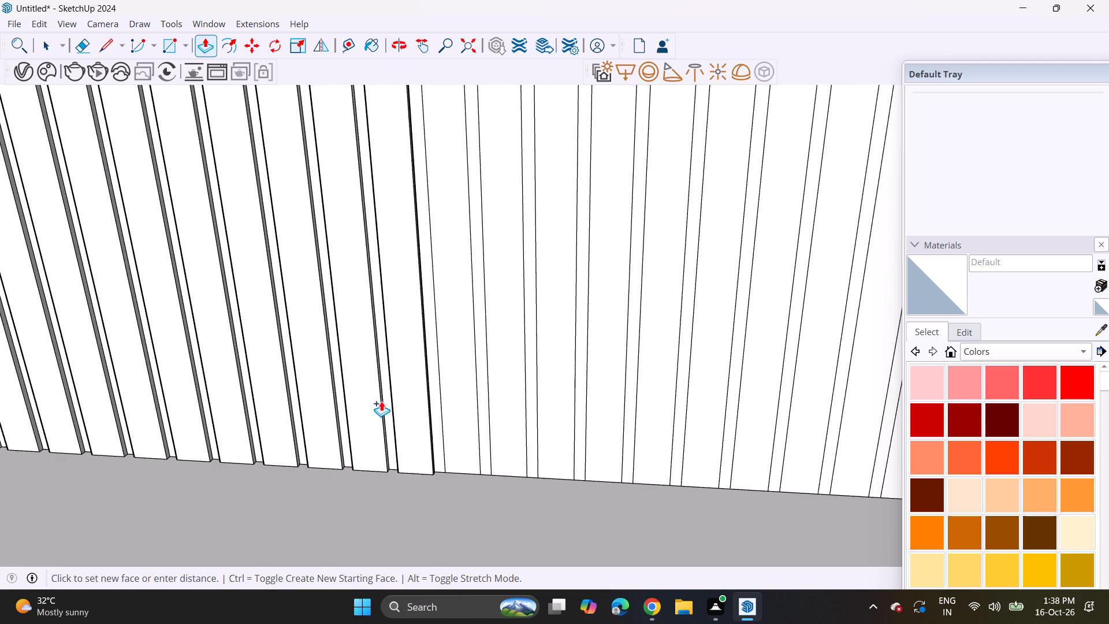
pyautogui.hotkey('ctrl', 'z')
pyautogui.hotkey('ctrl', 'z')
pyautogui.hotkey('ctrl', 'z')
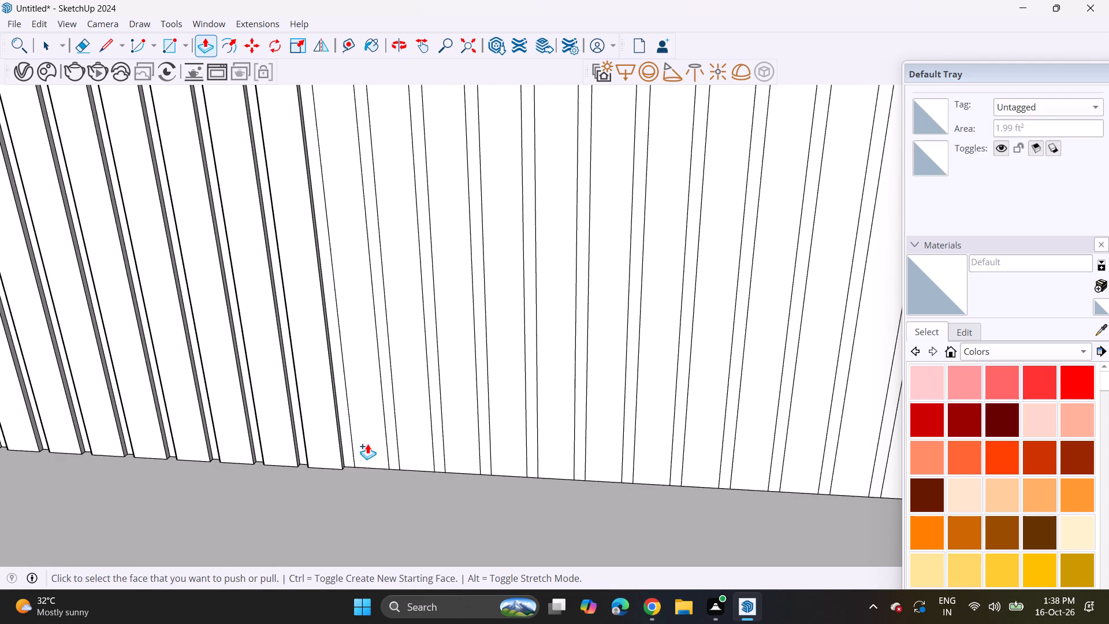
# Extrude the next five flat strips after the last raised slat, matching the first one to its neighbour's front face.
pyautogui.doubleClick(367, 439)
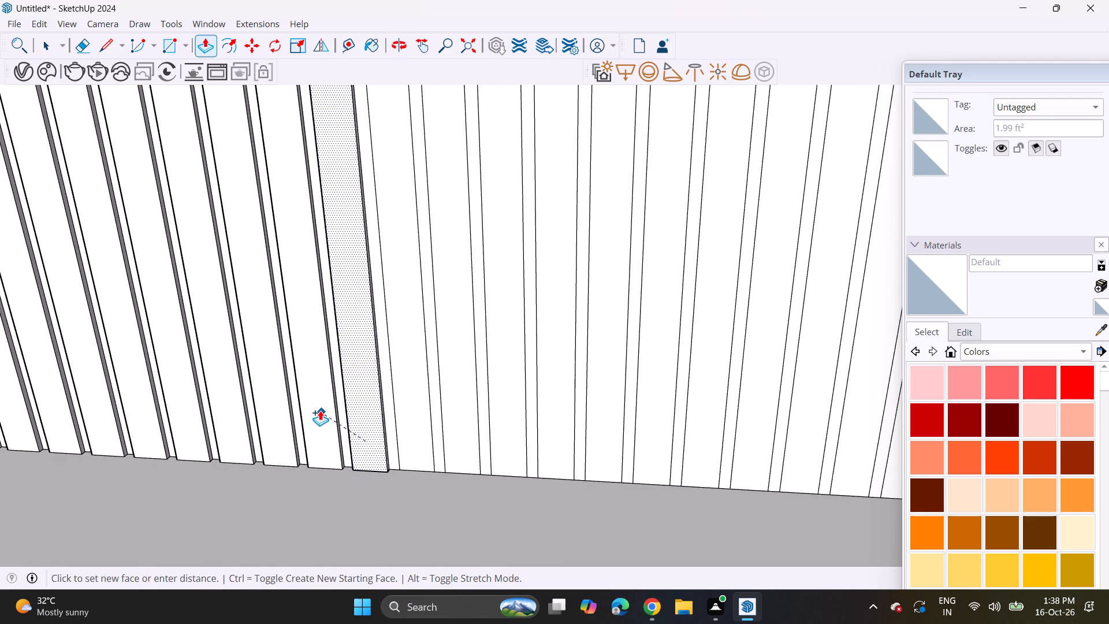
pyautogui.click(320, 410)
pyautogui.doubleClick(425, 440)
pyautogui.click(464, 440)
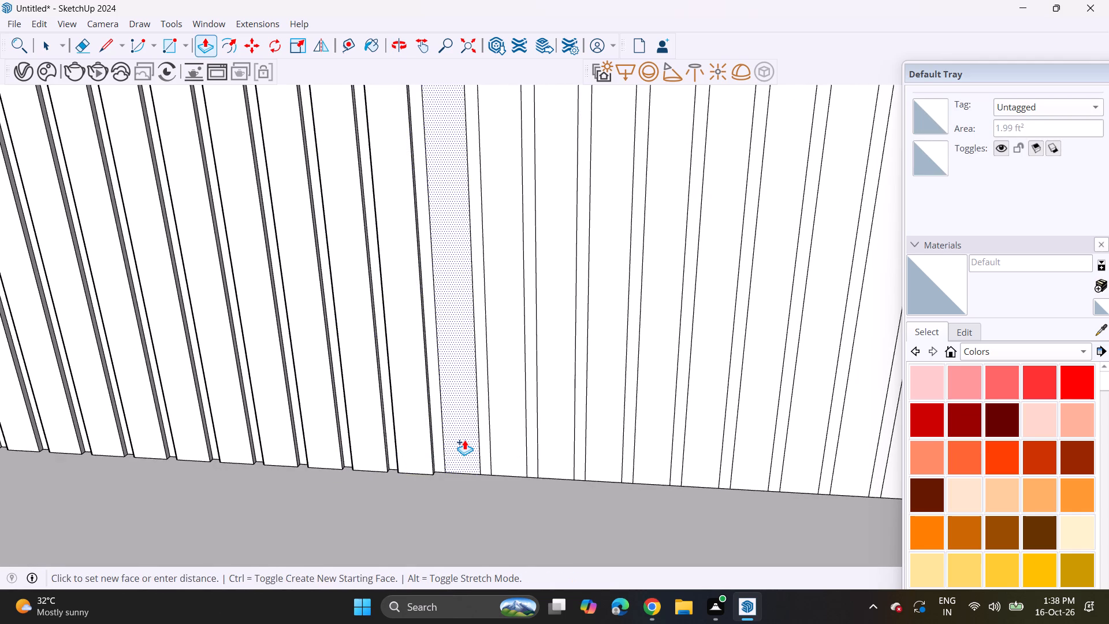
pyautogui.click(464, 440)
pyautogui.click(505, 451)
pyautogui.click(505, 451)
pyautogui.doubleClick(555, 448)
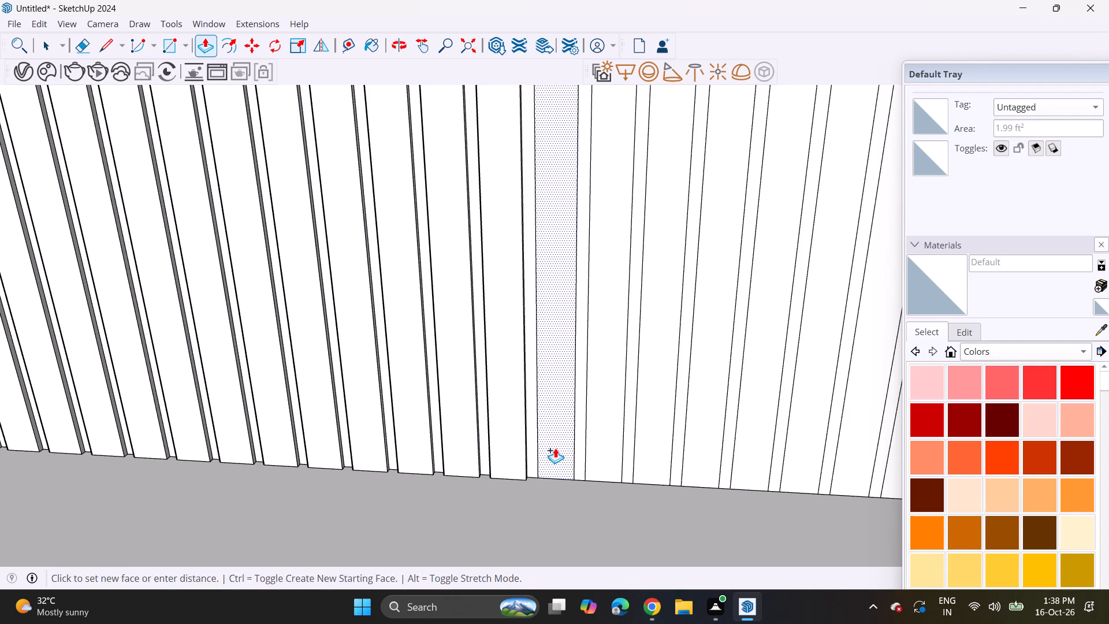
# Extrude six more strips toward the right column by the same depth as the finished slats.
pyautogui.moveTo(611, 443); pyautogui.dragTo(357, 453, button='middle')
pyautogui.doubleClick(367, 458)
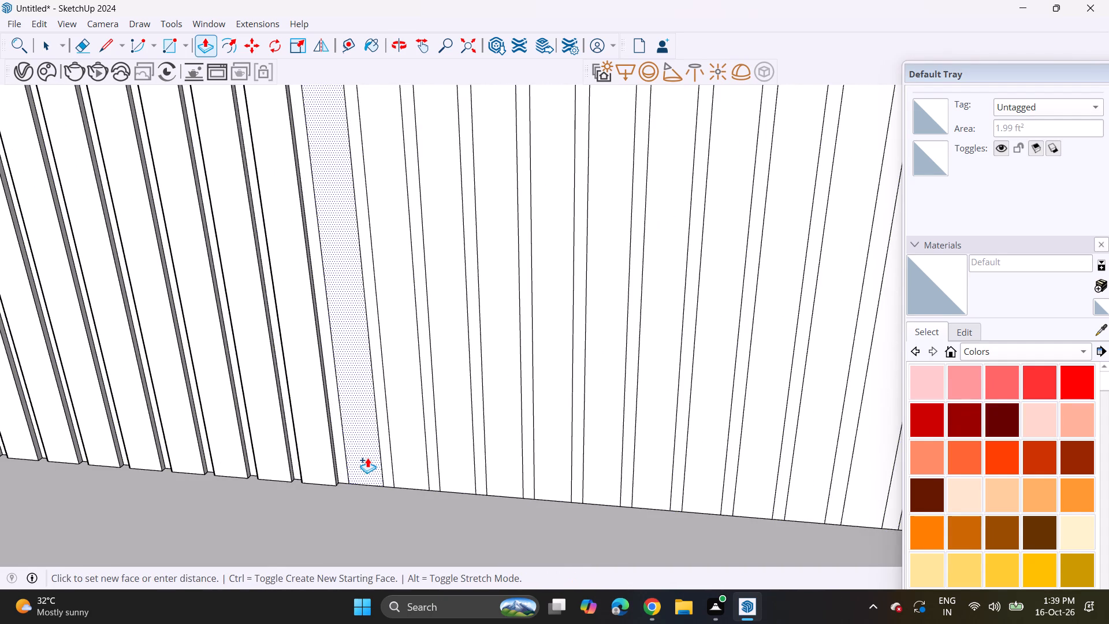
pyautogui.doubleClick(407, 454)
pyautogui.doubleClick(455, 448)
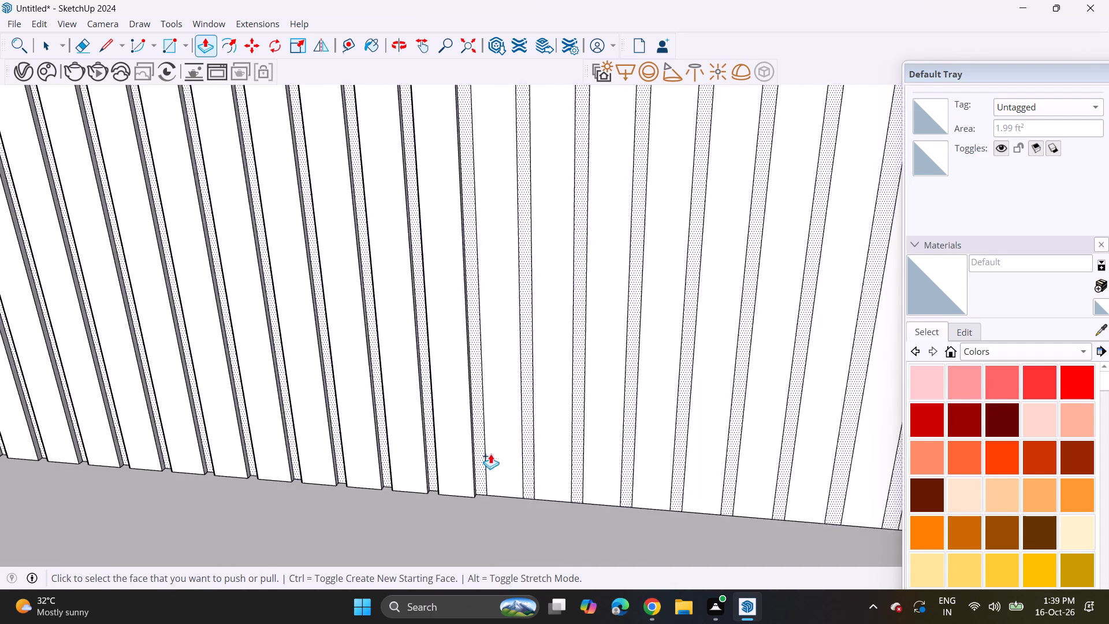
pyautogui.doubleClick(508, 454)
pyautogui.doubleClick(561, 459)
pyautogui.doubleClick(601, 465)
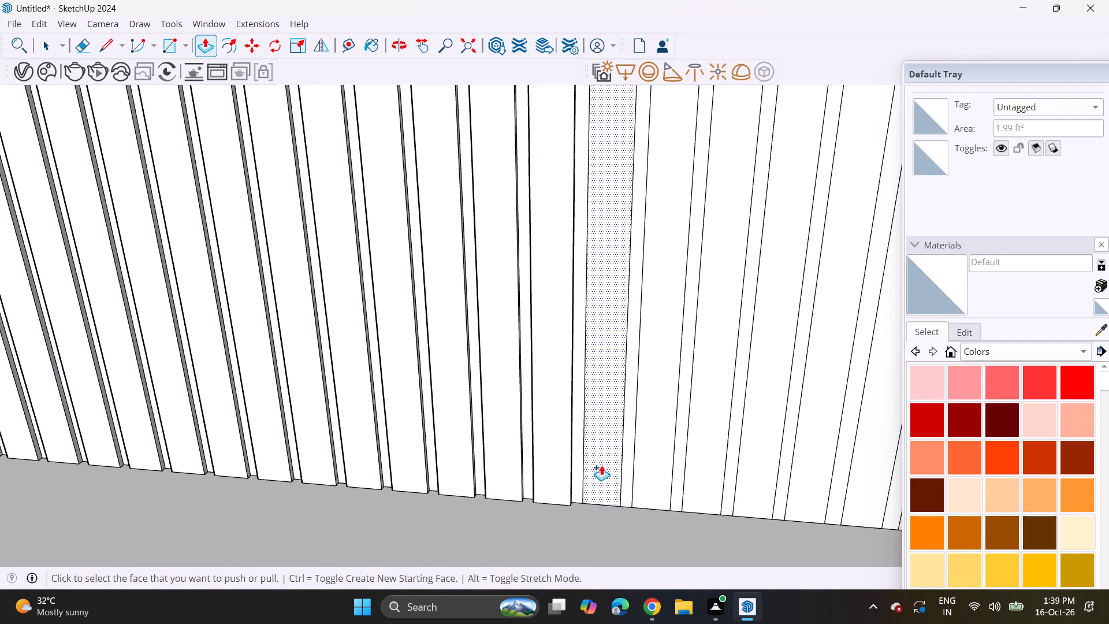
# Raise the next seven flat strips toward the right column with the same Push/Pull depth.
pyautogui.moveTo(667, 470); pyautogui.dragTo(369, 468, button='middle')
pyautogui.doubleClick(358, 470)
pyautogui.doubleClick(414, 459)
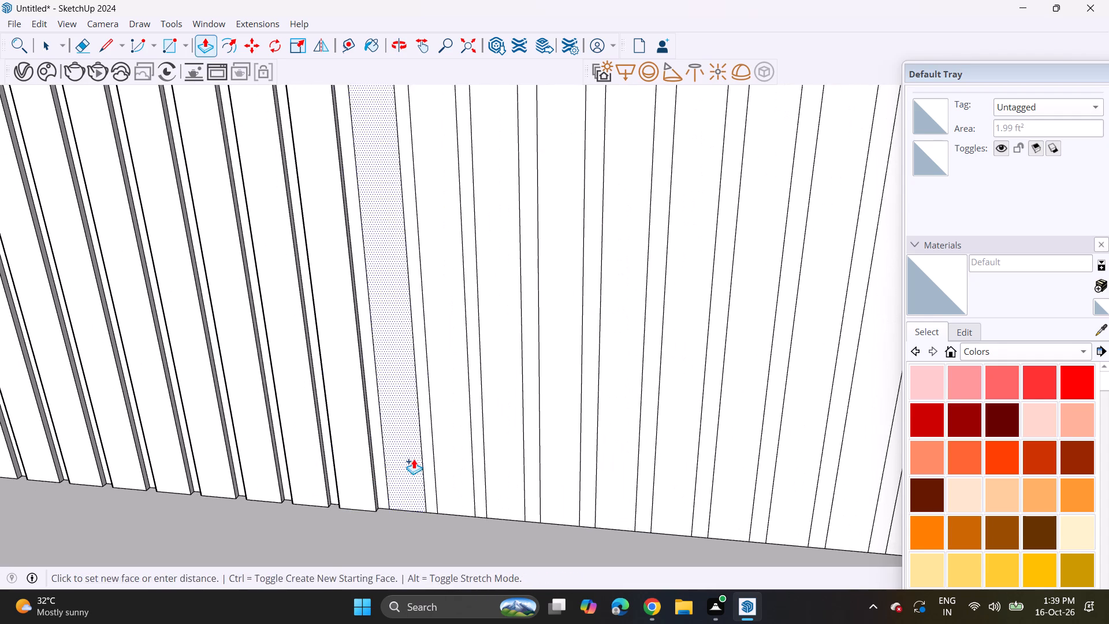
pyautogui.doubleClick(457, 464)
pyautogui.doubleClick(495, 471)
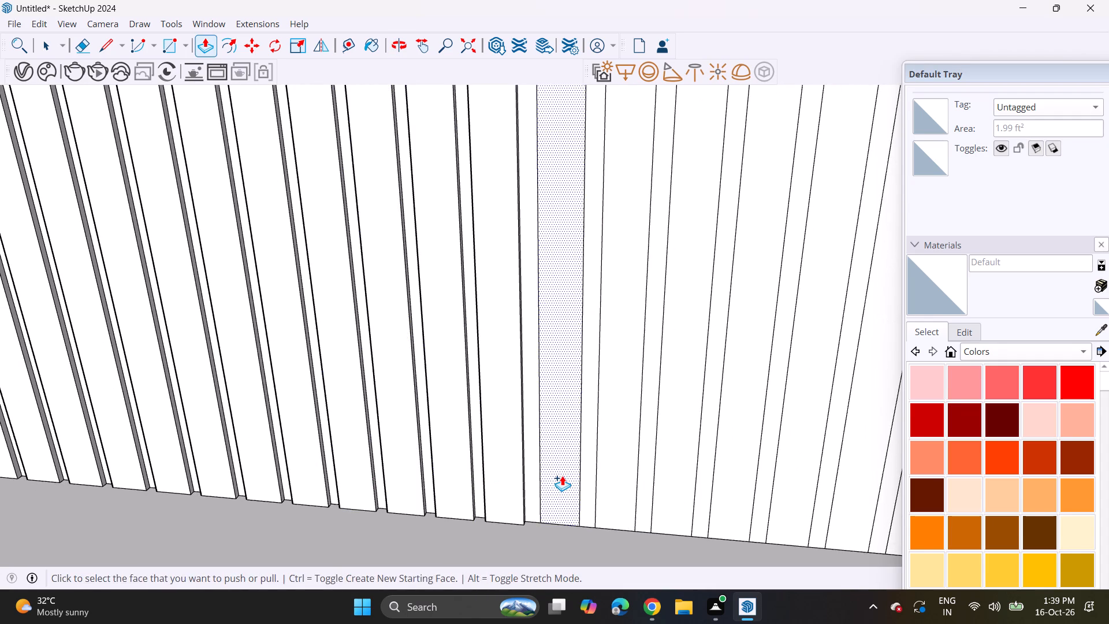
pyautogui.doubleClick(562, 476)
pyautogui.doubleClick(610, 481)
pyautogui.doubleClick(684, 488)
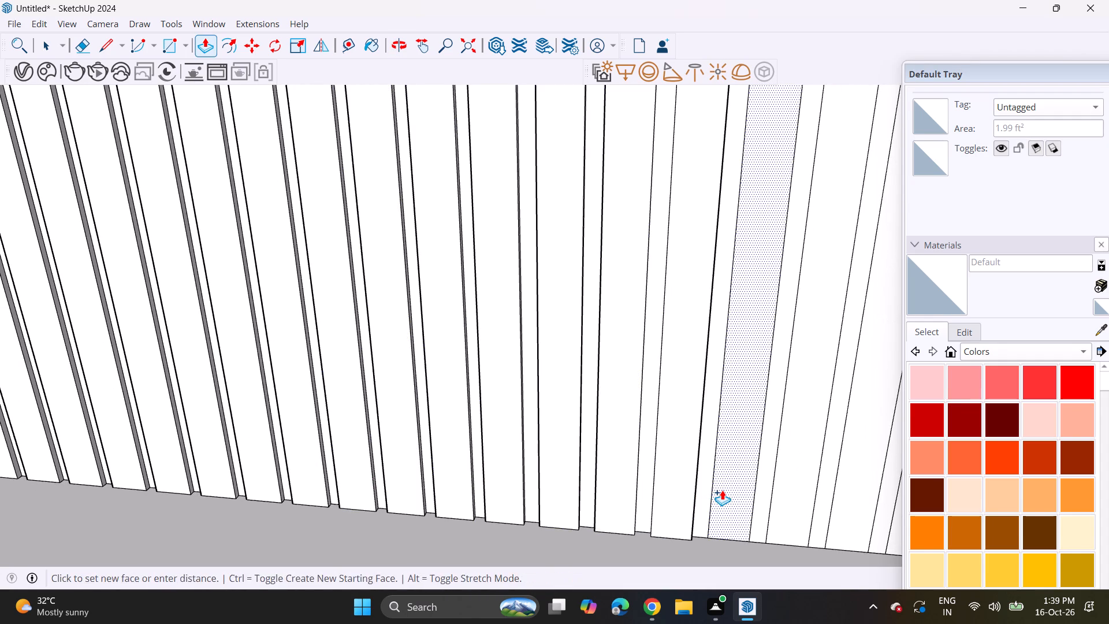
# Extrude the remaining flat strips up to the right column by the same depth as the finished slats.
pyautogui.doubleClick(722, 490)
pyautogui.moveTo(765, 483); pyautogui.dragTo(348, 481, button='middle')
pyautogui.doubleClick(393, 484)
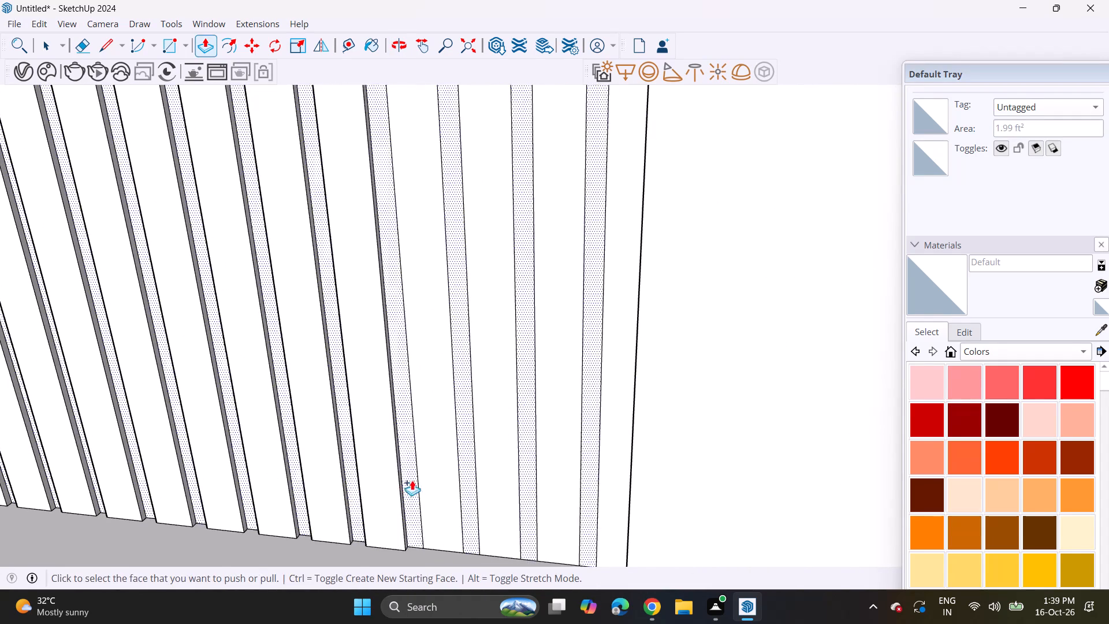
pyautogui.doubleClick(437, 480)
pyautogui.doubleClick(498, 485)
pyautogui.doubleClick(557, 500)
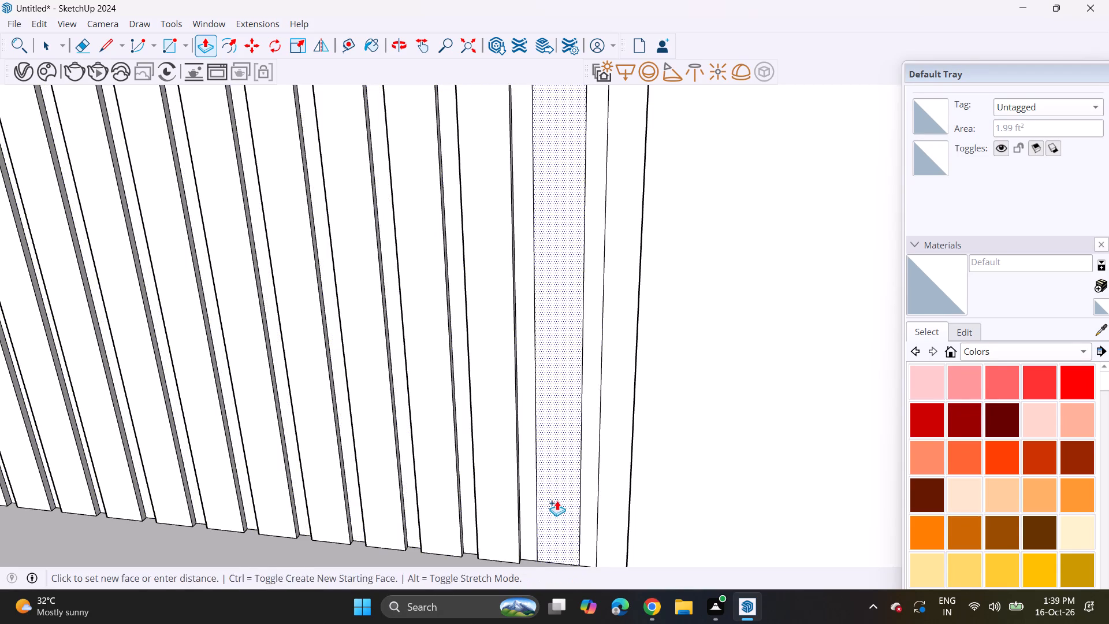
pyautogui.moveTo(581, 506); pyautogui.dragTo(621, 502, button='middle')
pyautogui.doubleClick(623, 500)
# Draw a rectangle across the central slats, from slat edge to slat edge, clear of the slatted area's top and bottom.
pyautogui.moveTo(617, 514); pyautogui.dragTo(606, 486, button='middle')
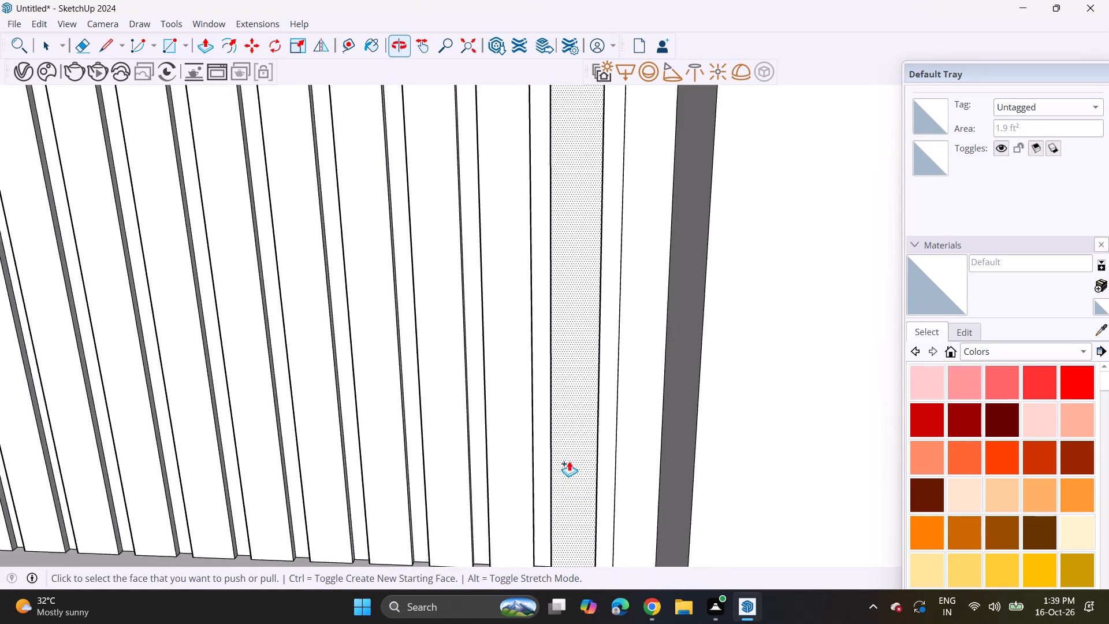
pyautogui.scroll(-8, 550, 447)
pyautogui.scroll(-3, 462, 437)
pyautogui.moveTo(374, 462); pyautogui.dragTo(397, 378, button='middle')
pyautogui.scroll(-4, 397, 363)
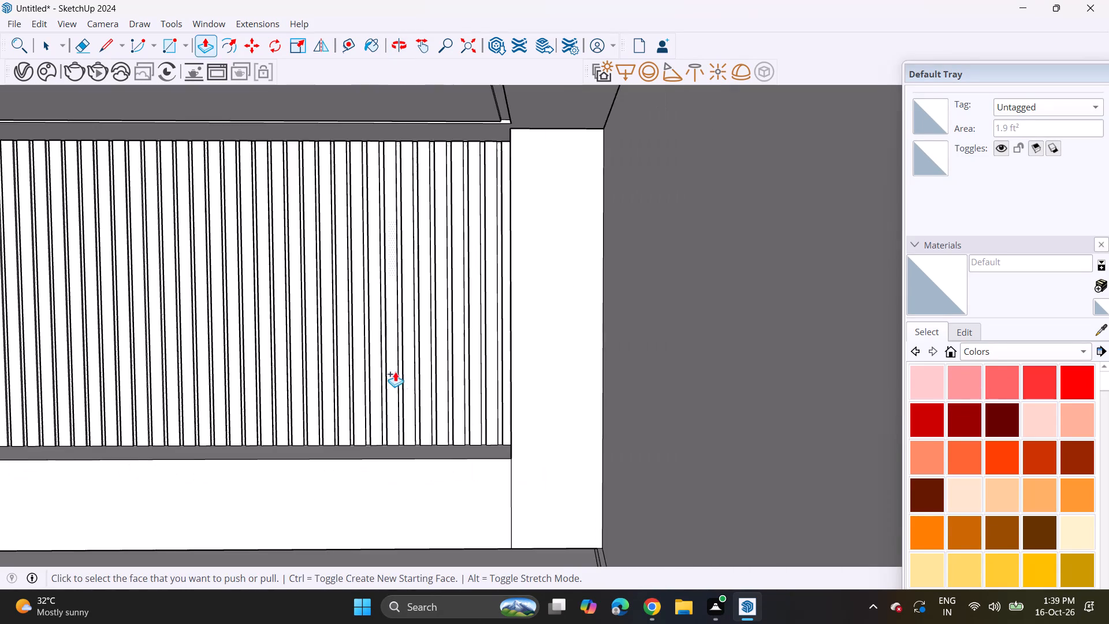
pyautogui.scroll(-2, 395, 372)
pyautogui.keyDown('shift'); pyautogui.moveTo(375, 376); pyautogui.dragTo(639, 396, button='middle'); pyautogui.keyUp('shift')
pyautogui.moveTo(636, 397); pyautogui.dragTo(632, 374, button='middle')
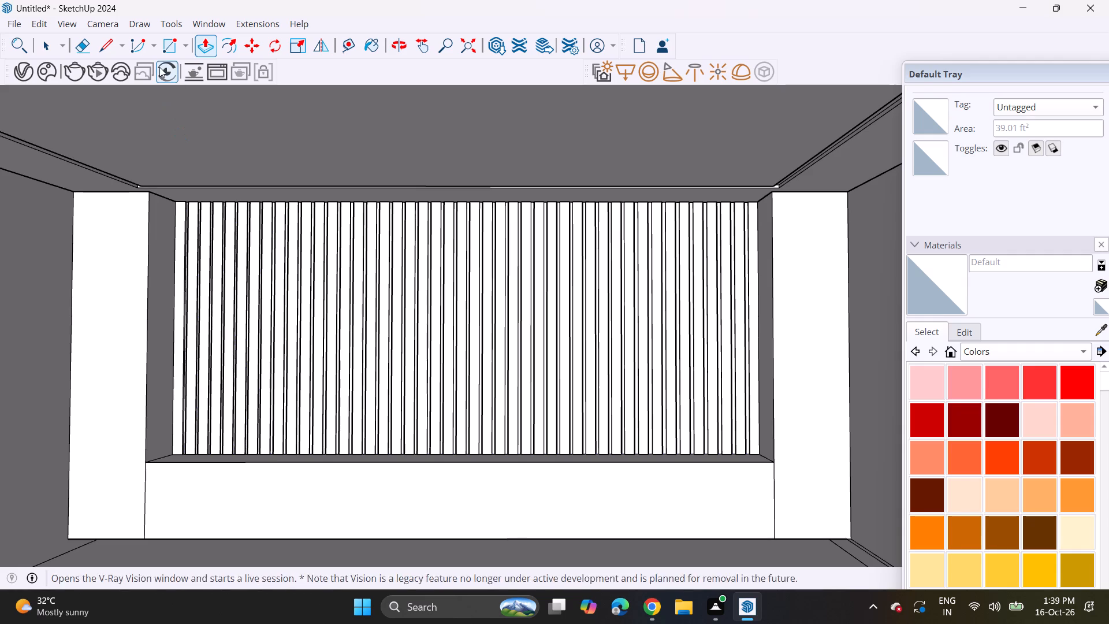
pyautogui.click(173, 44)
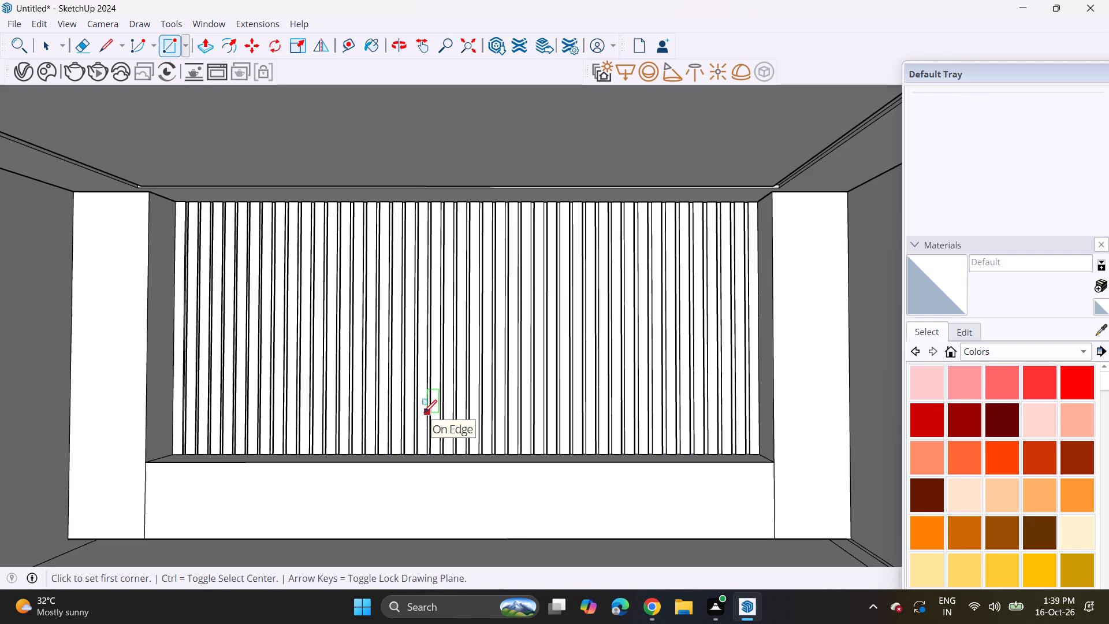
pyautogui.middleClick(360, 299)
pyautogui.middleClick(357, 295)
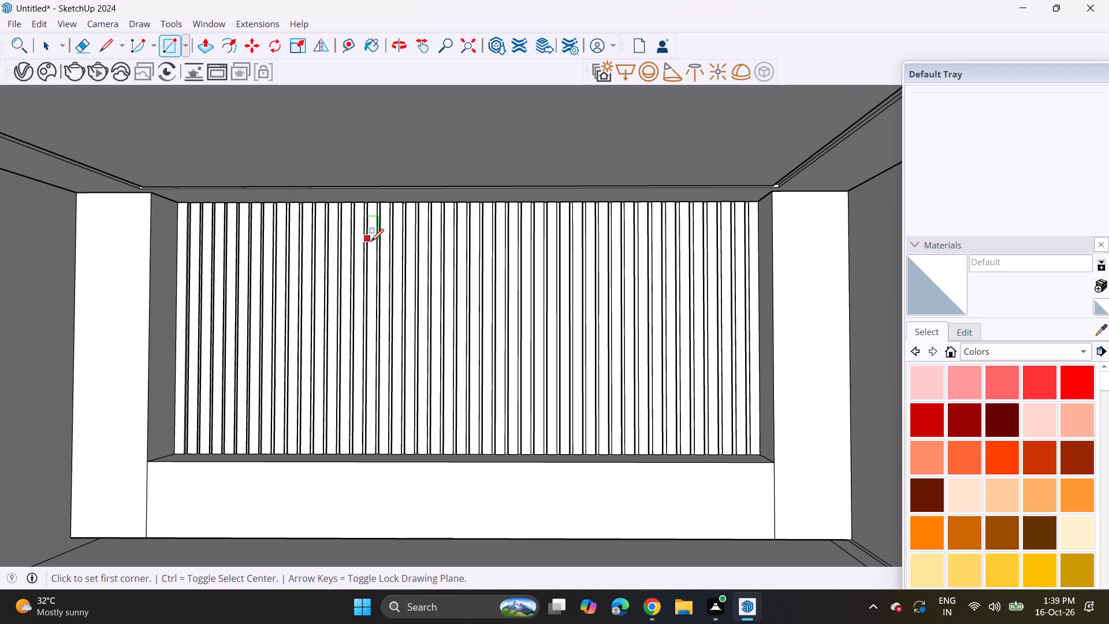
pyautogui.scroll(4, 351, 266)
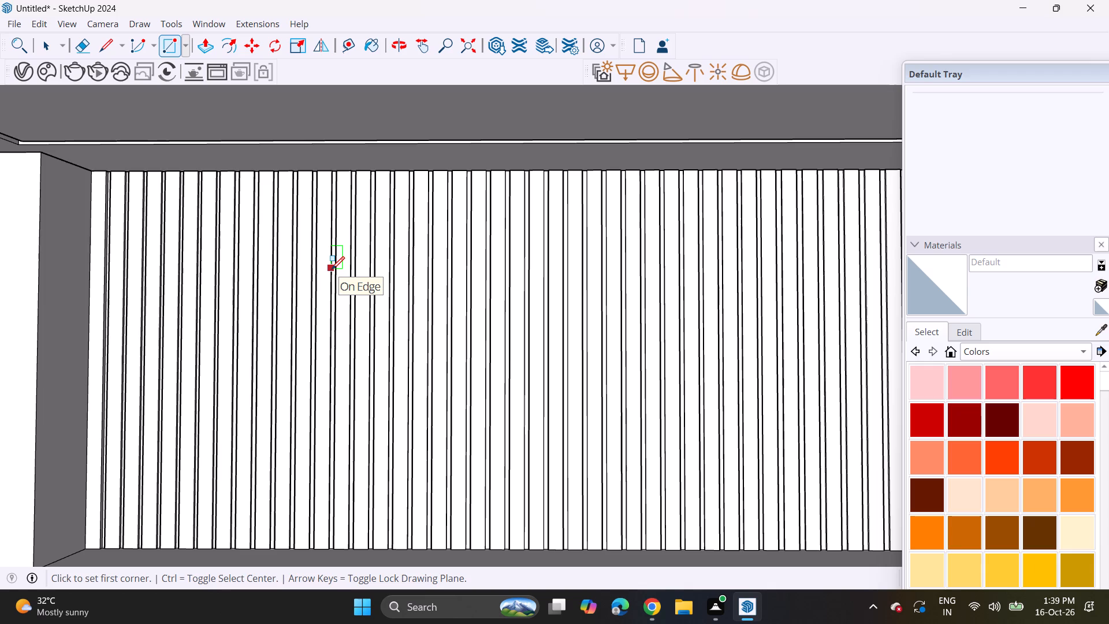
pyautogui.click(332, 269)
pyautogui.moveTo(675, 417); pyautogui.dragTo(557, 418, button='middle')
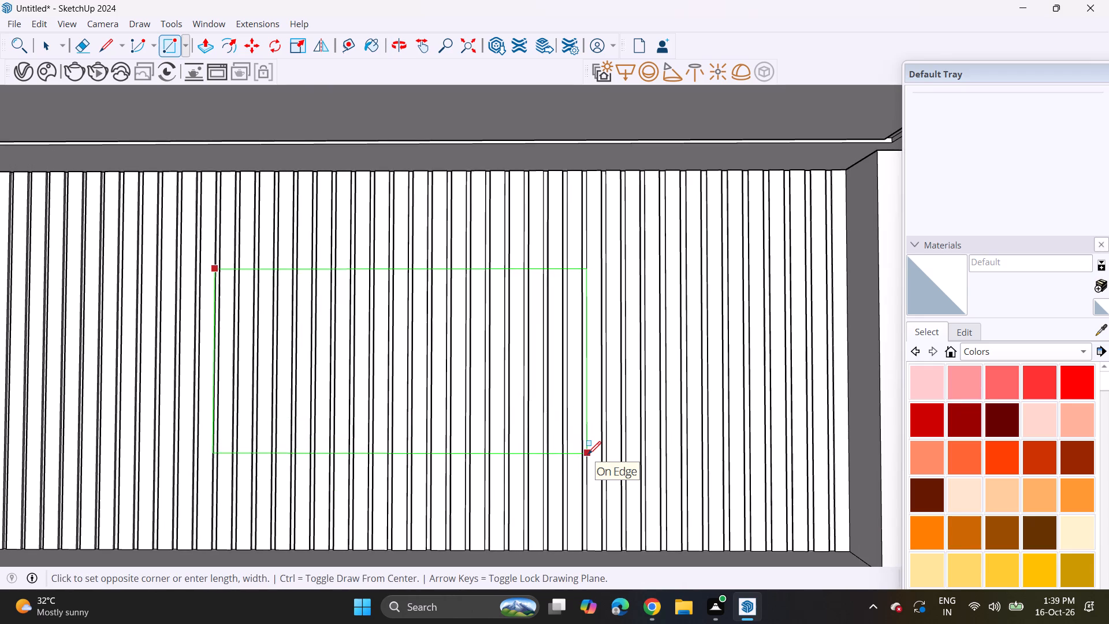
pyautogui.click(588, 454)
# Extrude the leftmost narrow and wide strips inside the rectangle outward, repeating the slats' Push/Pull depth.
pyautogui.click(198, 44)
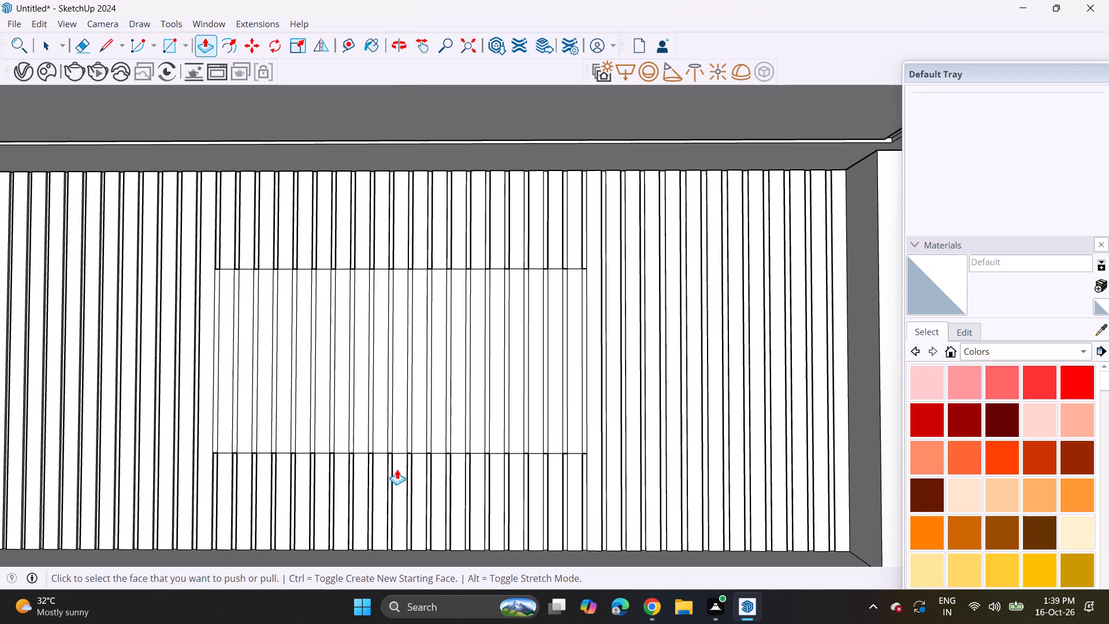
pyautogui.moveTo(397, 469); pyautogui.dragTo(378, 504, button='middle')
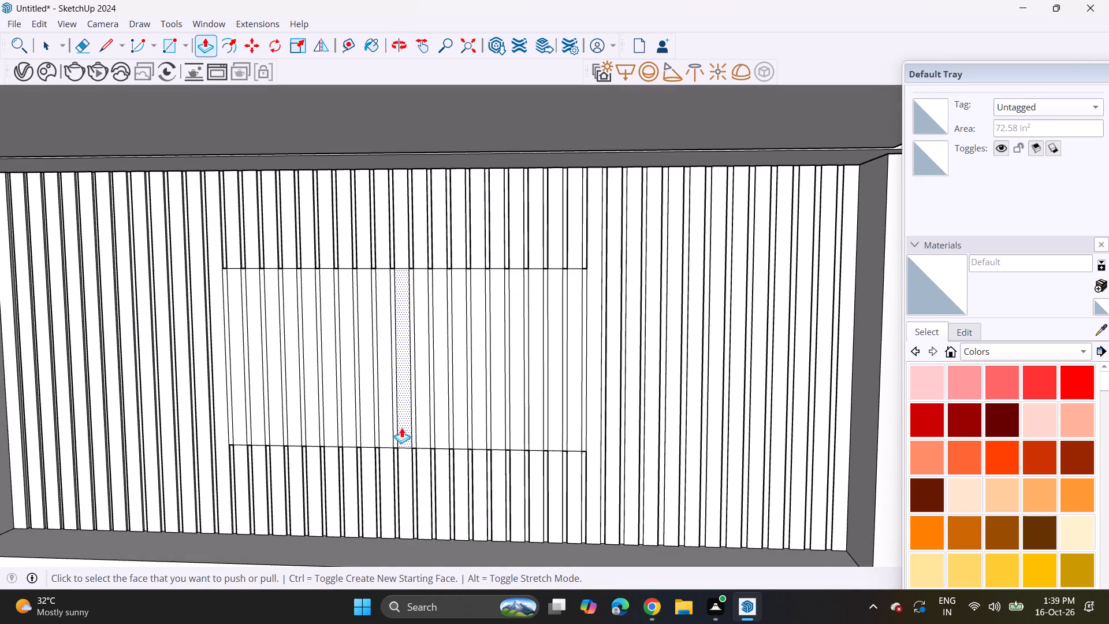
pyautogui.doubleClick(230, 433)
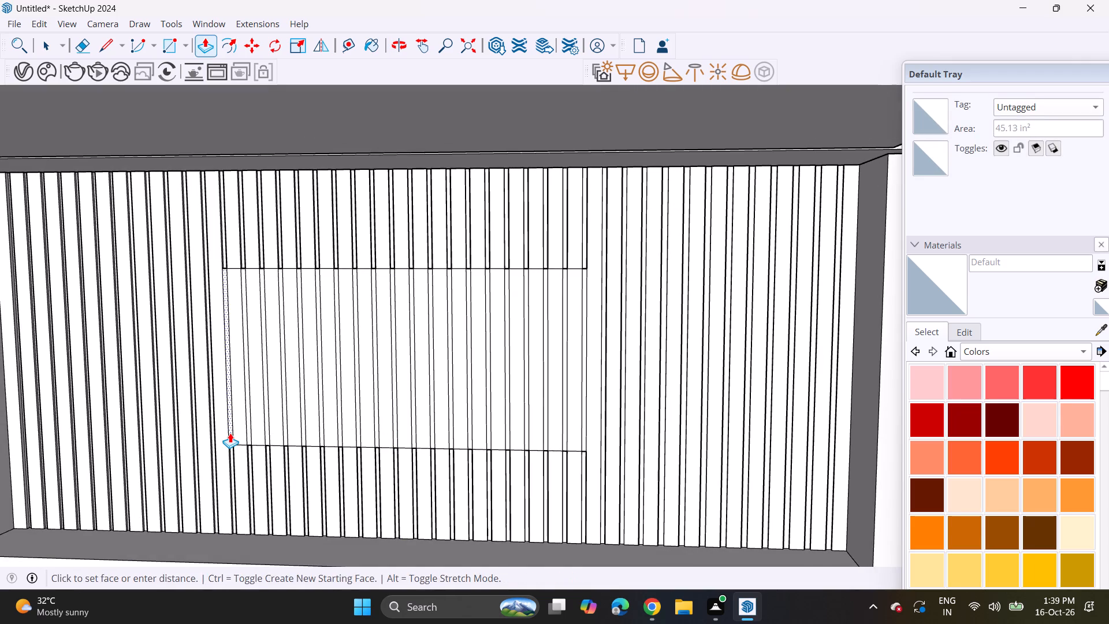
pyautogui.doubleClick(238, 427)
pyautogui.doubleClick(258, 423)
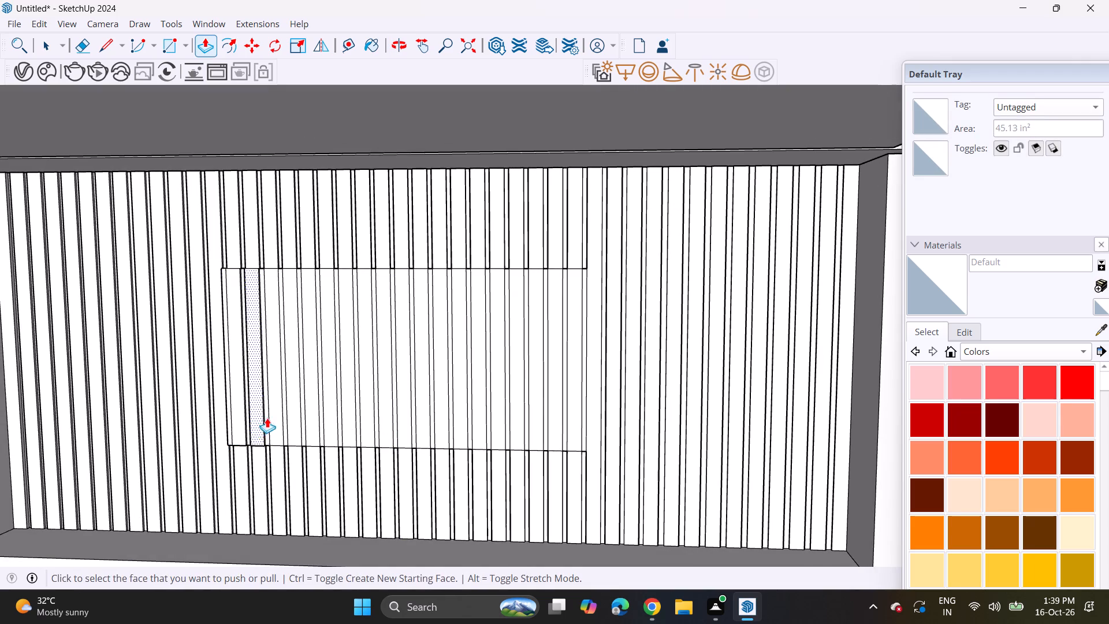
pyautogui.doubleClick(274, 417)
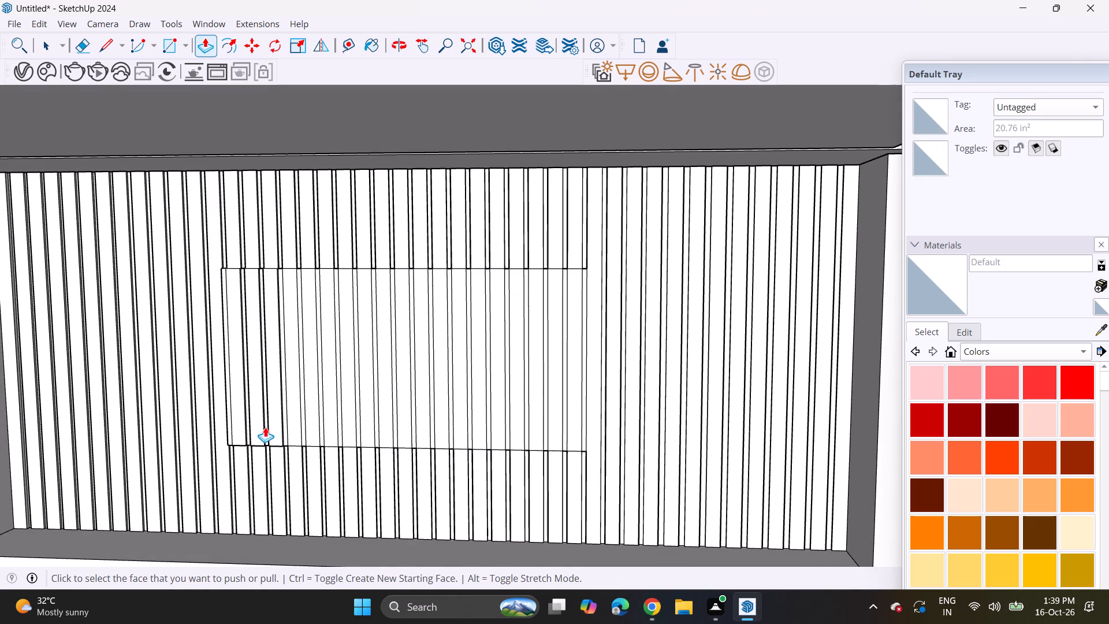
pyautogui.doubleClick(267, 429)
pyautogui.doubleClick(285, 424)
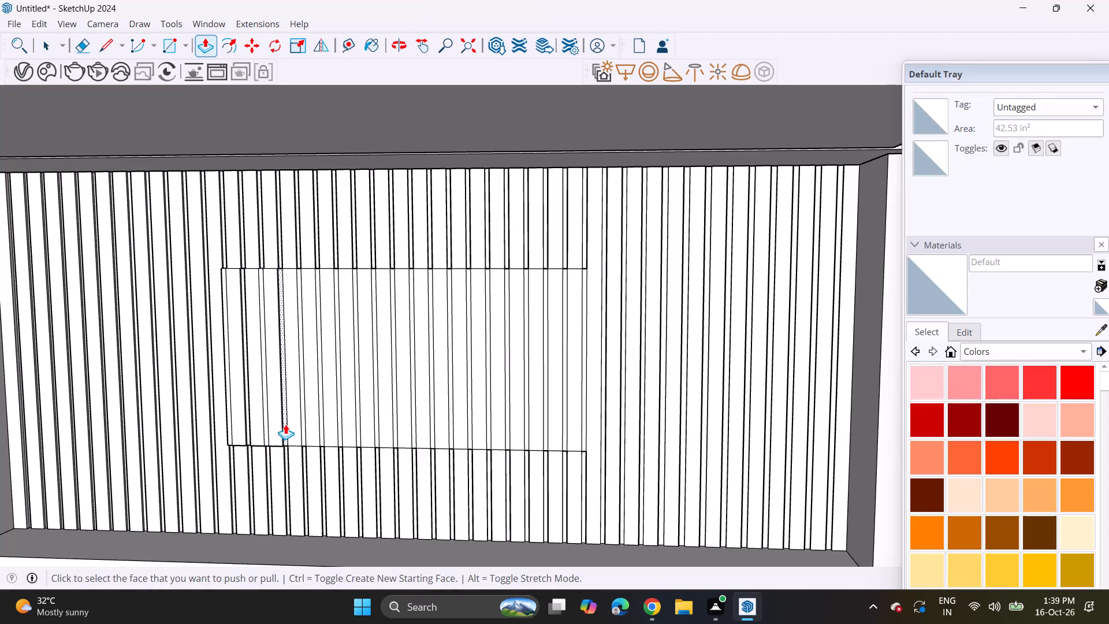
pyautogui.doubleClick(299, 418)
pyautogui.doubleClick(304, 421)
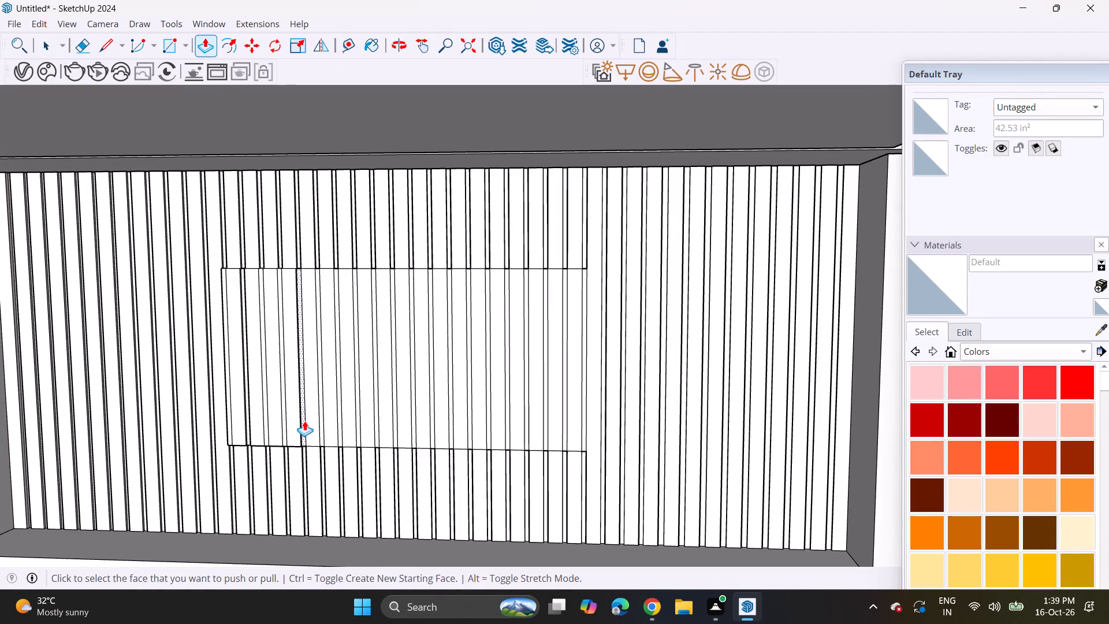
pyautogui.doubleClick(313, 420)
pyautogui.doubleClick(321, 419)
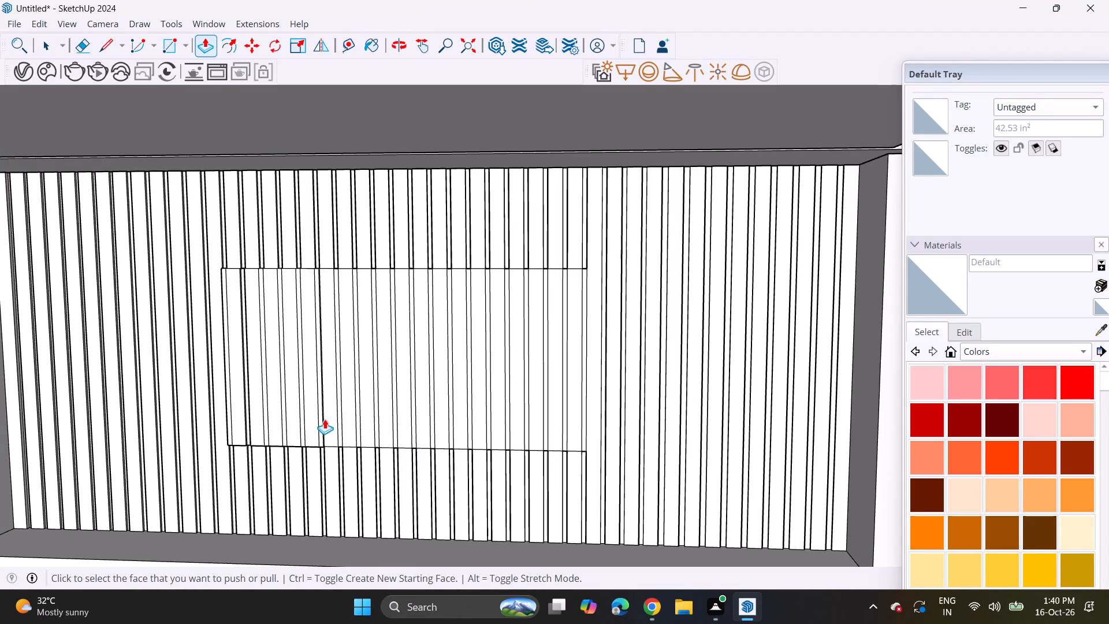
# Extrude the following narrow and wide strips up to about the rectangle's middle by the same depth.
pyautogui.doubleClick(335, 418)
pyautogui.doubleClick(338, 419)
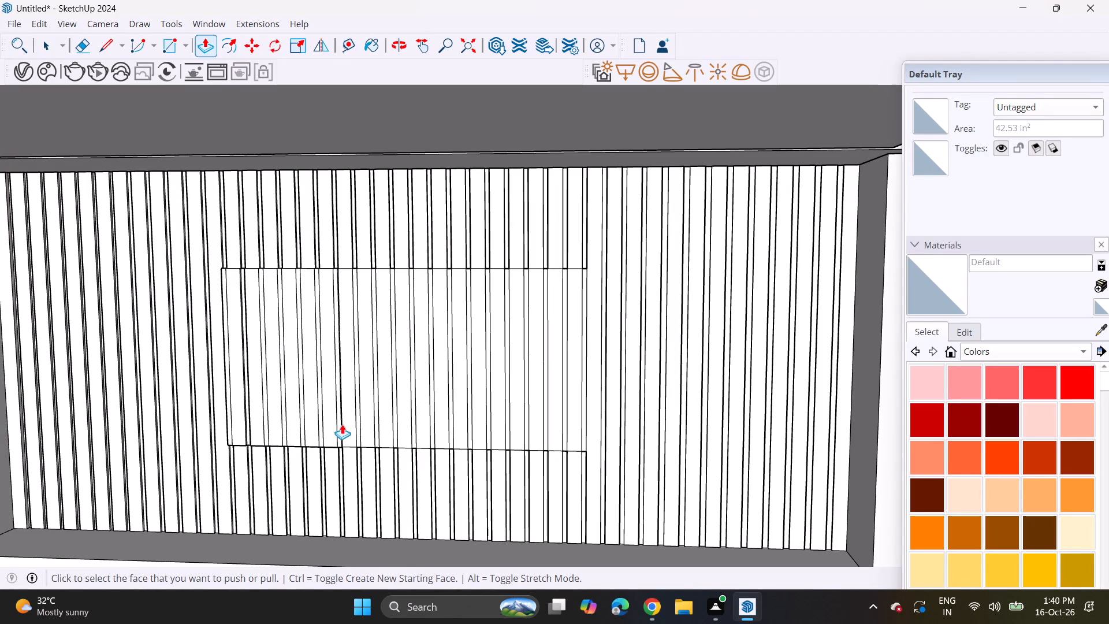
pyautogui.doubleClick(345, 424)
pyautogui.doubleClick(358, 426)
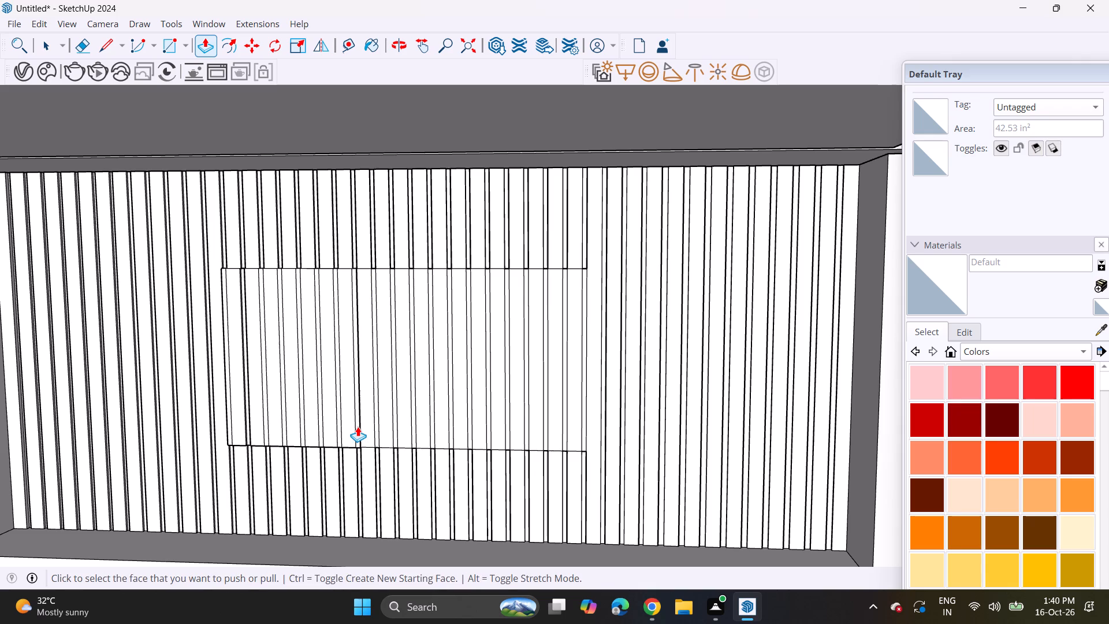
pyautogui.doubleClick(371, 425)
pyautogui.doubleClick(375, 426)
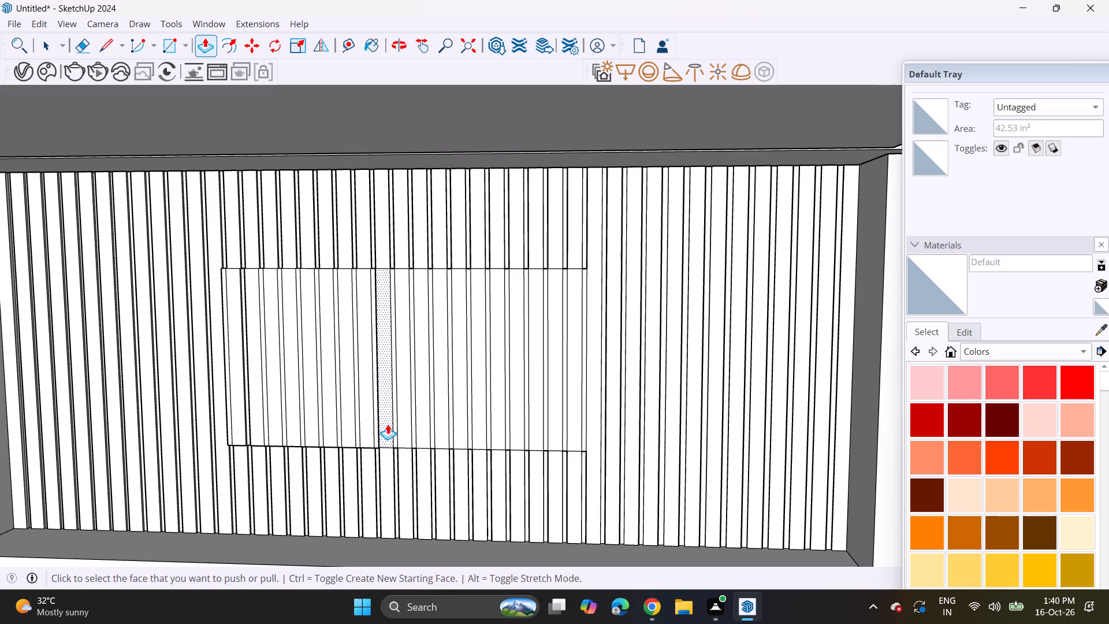
pyautogui.doubleClick(388, 424)
pyautogui.doubleClick(395, 424)
pyautogui.doubleClick(405, 424)
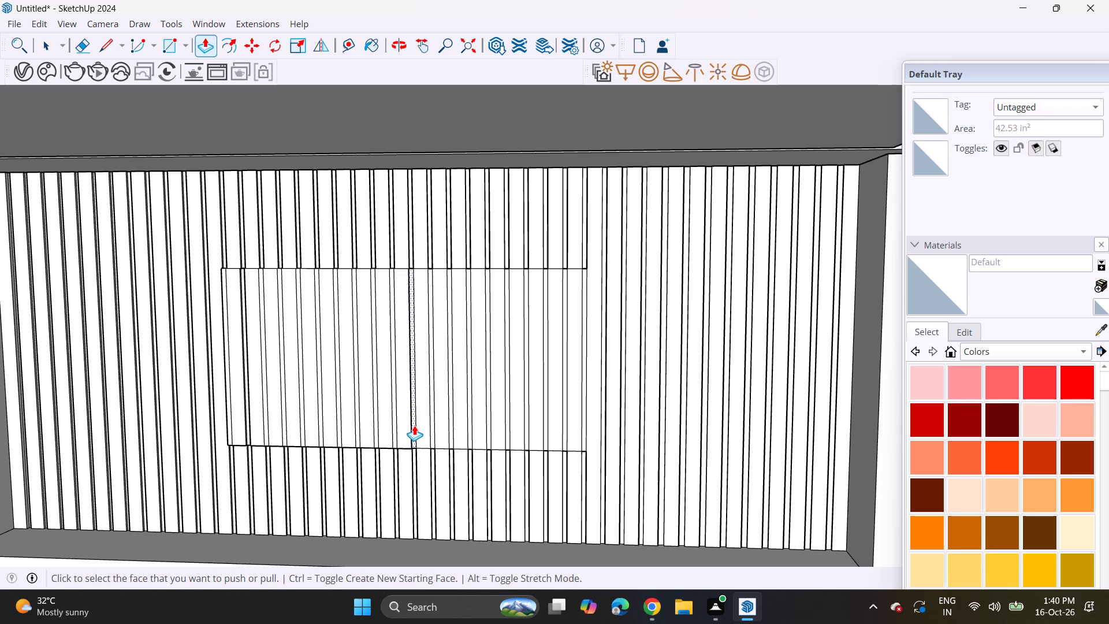
pyautogui.doubleClick(414, 425)
pyautogui.doubleClick(426, 425)
pyautogui.doubleClick(433, 426)
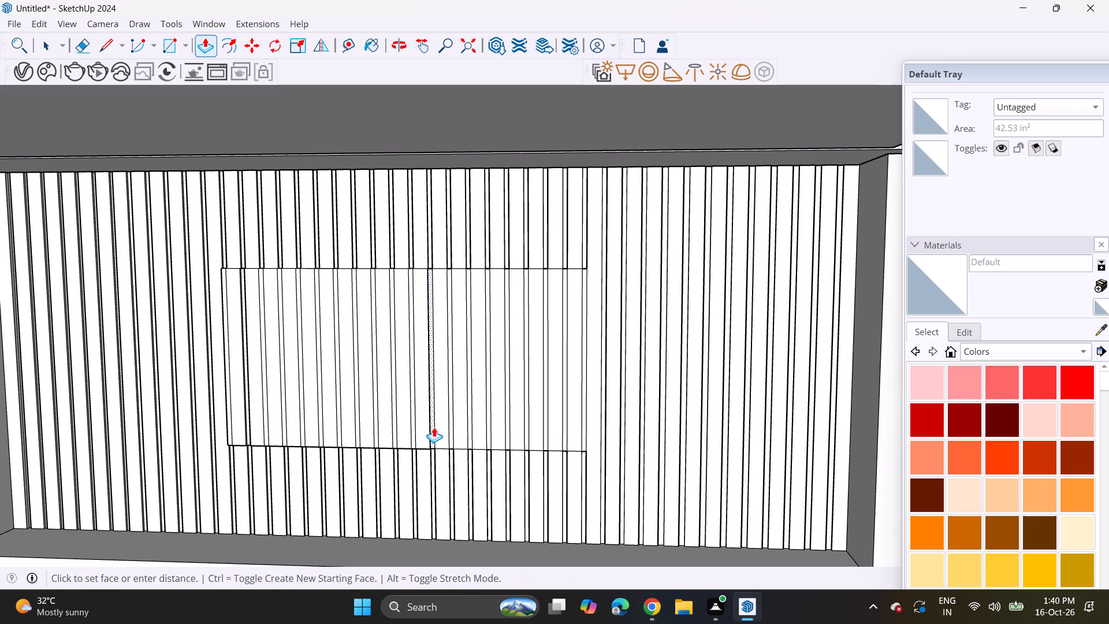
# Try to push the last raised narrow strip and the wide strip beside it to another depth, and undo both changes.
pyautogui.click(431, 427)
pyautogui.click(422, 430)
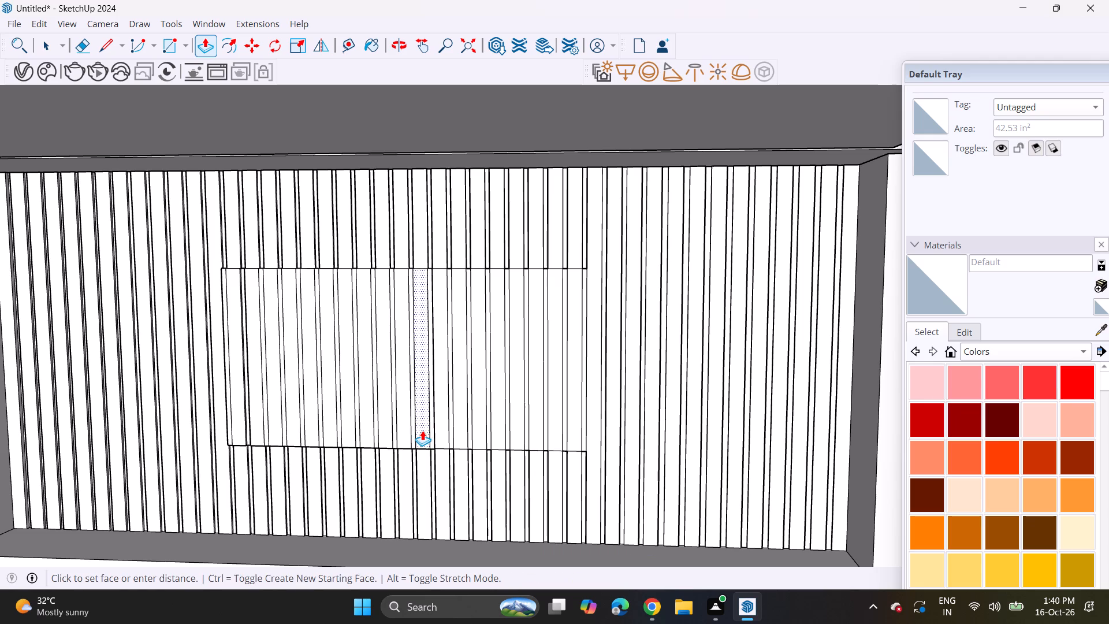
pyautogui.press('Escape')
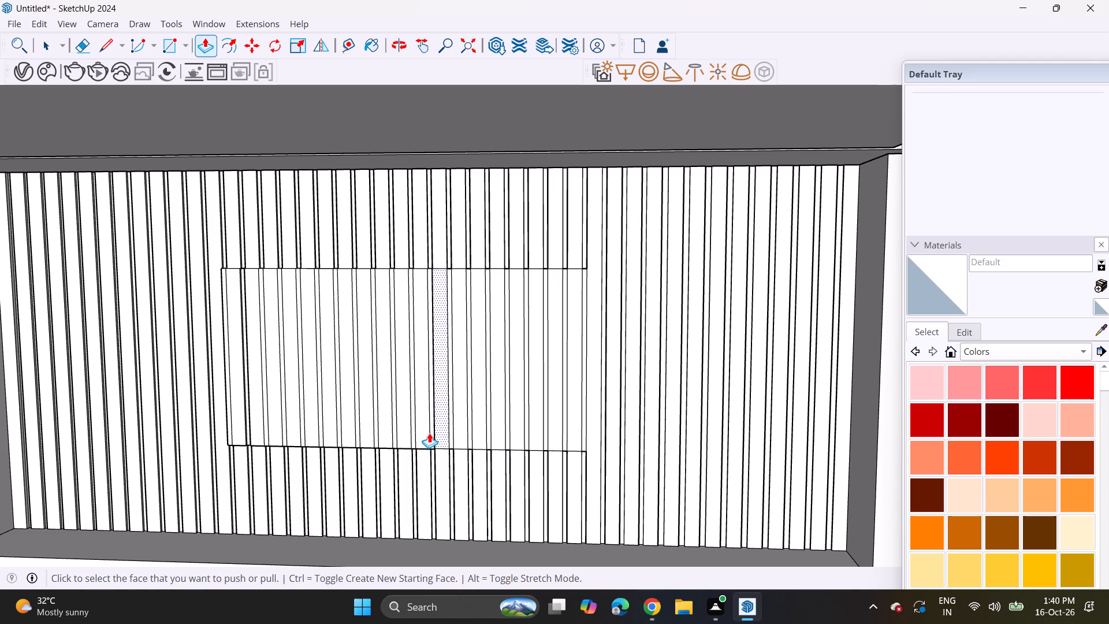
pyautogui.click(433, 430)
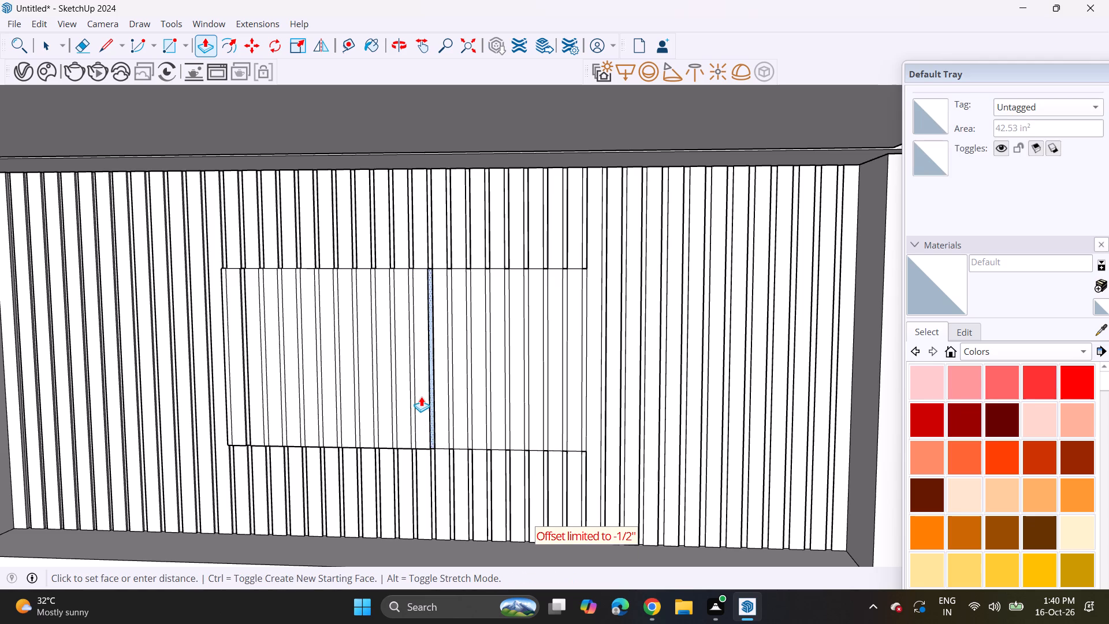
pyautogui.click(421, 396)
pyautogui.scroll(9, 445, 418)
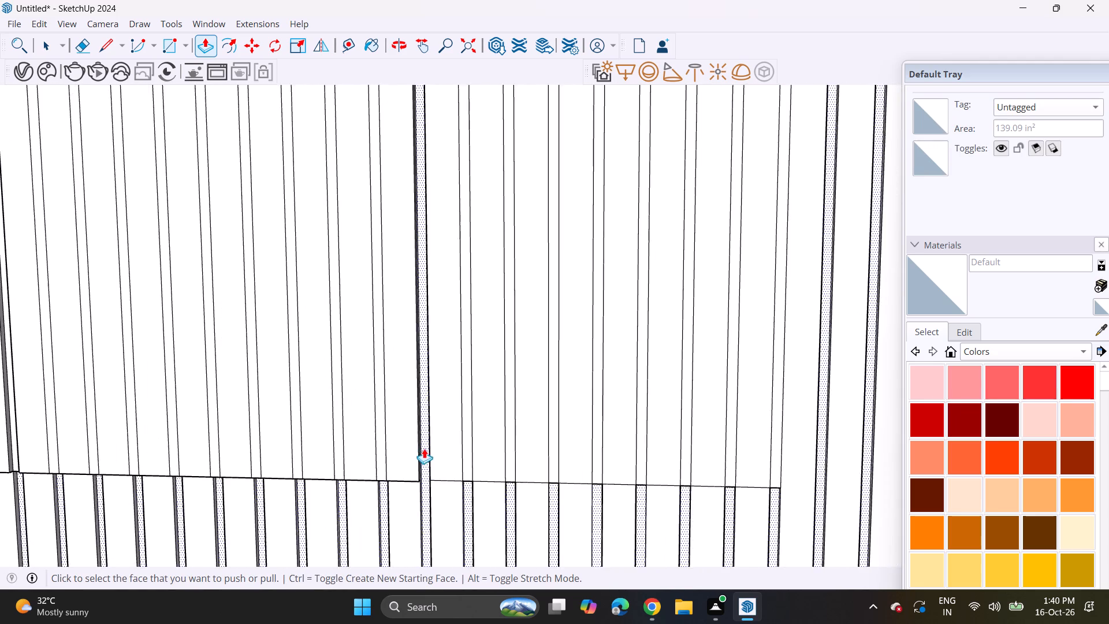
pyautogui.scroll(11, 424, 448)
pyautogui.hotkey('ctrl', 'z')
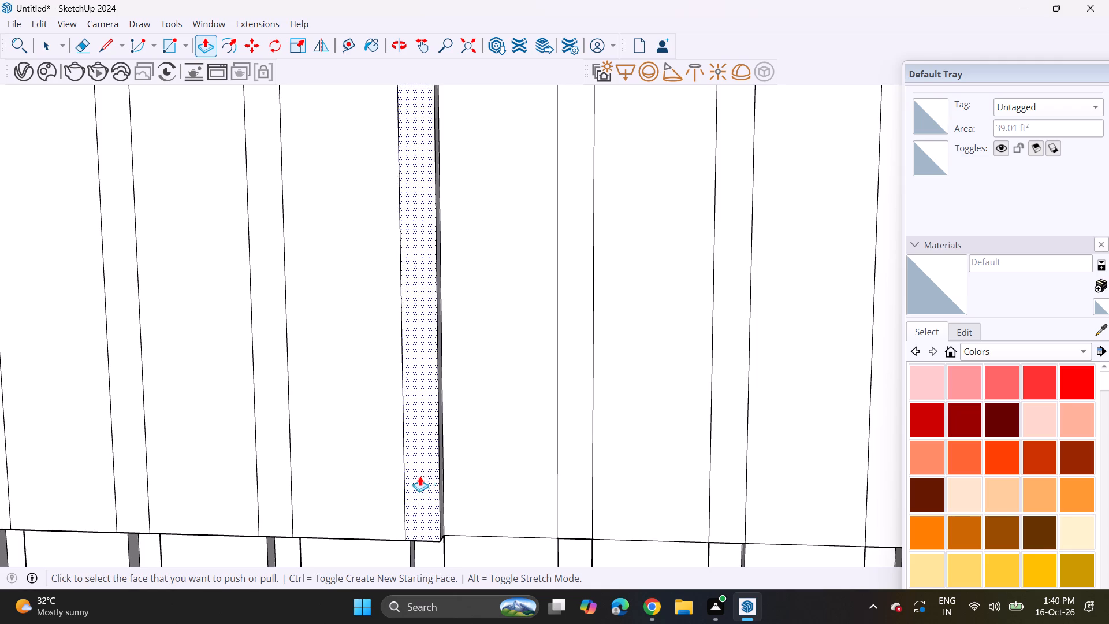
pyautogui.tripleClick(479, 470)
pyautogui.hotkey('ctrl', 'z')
# Extrude the next five strips inside the rectangle, matching the first one to the raised neighbouring face.
pyautogui.click(483, 466)
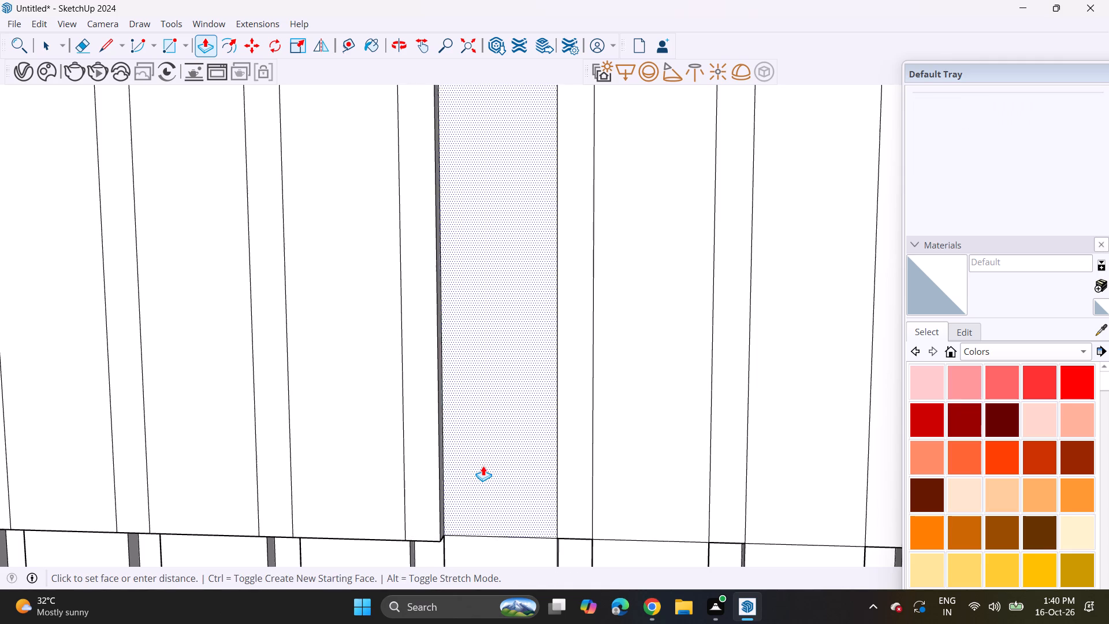
pyautogui.click(414, 425)
pyautogui.doubleClick(570, 443)
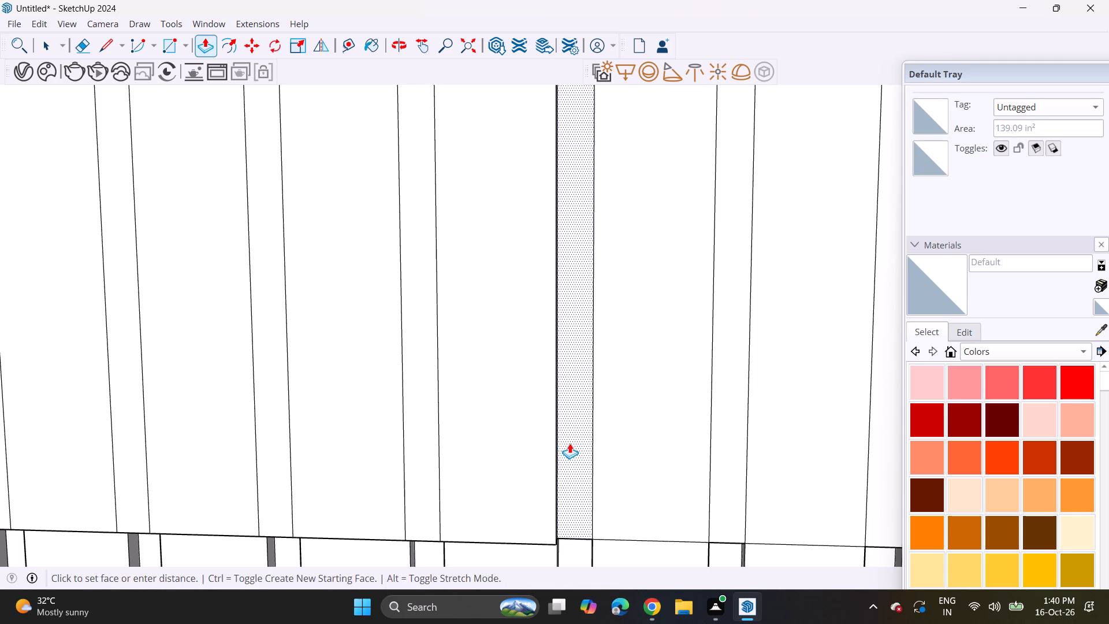
pyautogui.doubleClick(622, 436)
pyautogui.scroll(-8, 617, 439)
pyautogui.moveTo(597, 447); pyautogui.dragTo(483, 462, button='middle')
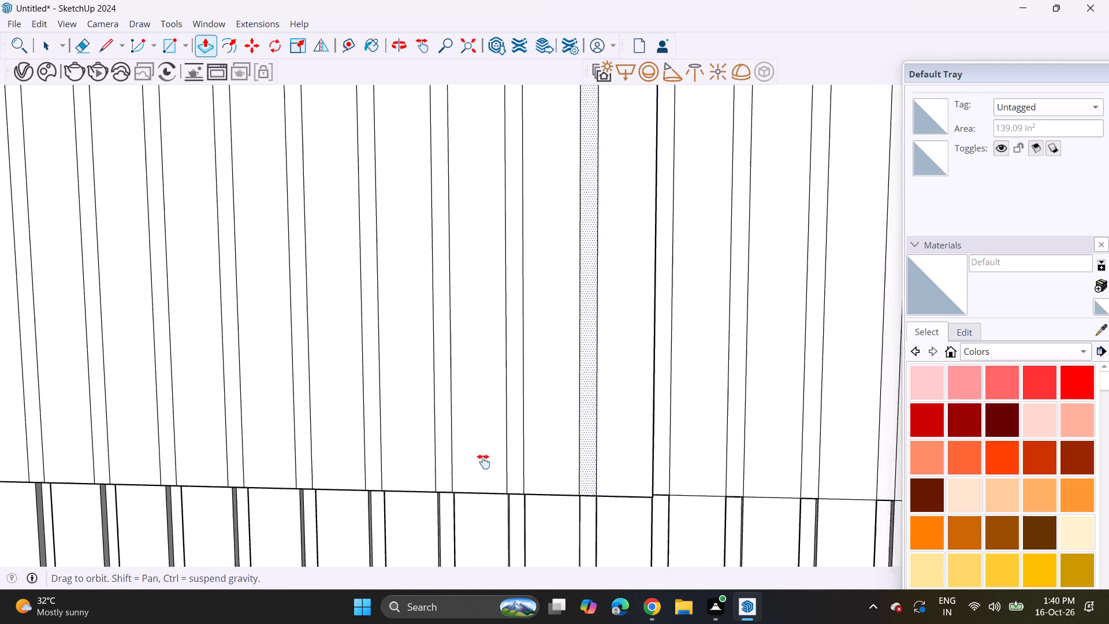
pyautogui.moveTo(483, 462); pyautogui.dragTo(368, 463, button='middle')
pyautogui.doubleClick(441, 458)
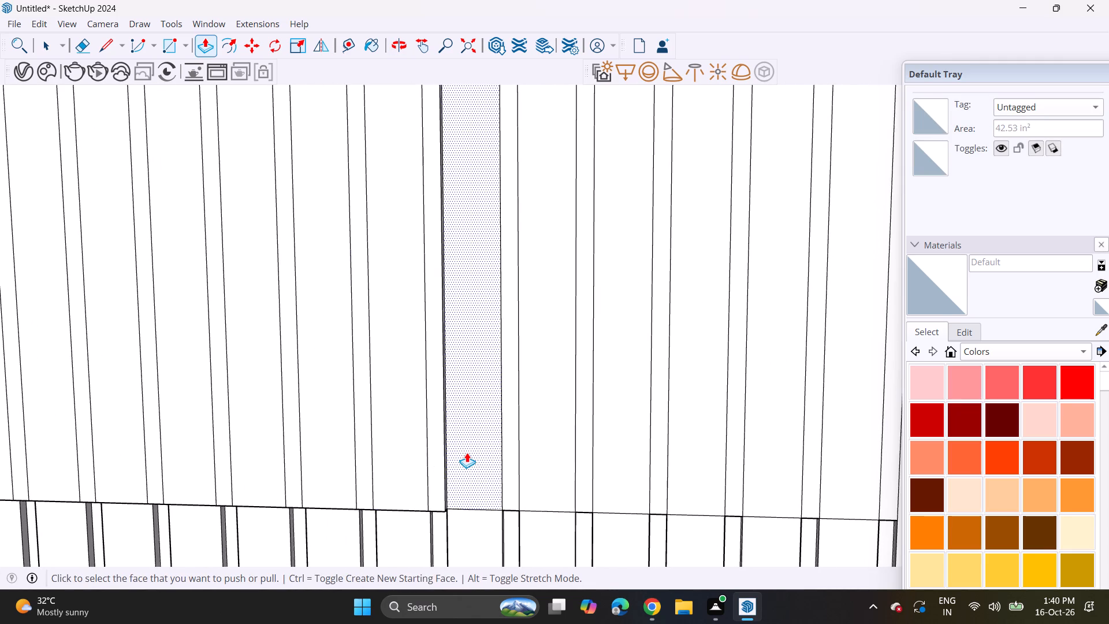
pyautogui.doubleClick(467, 452)
# Extrude the remaining narrow and wide strips up to the rectangle's right edge by the same depth.
pyautogui.doubleClick(512, 447)
pyautogui.doubleClick(535, 444)
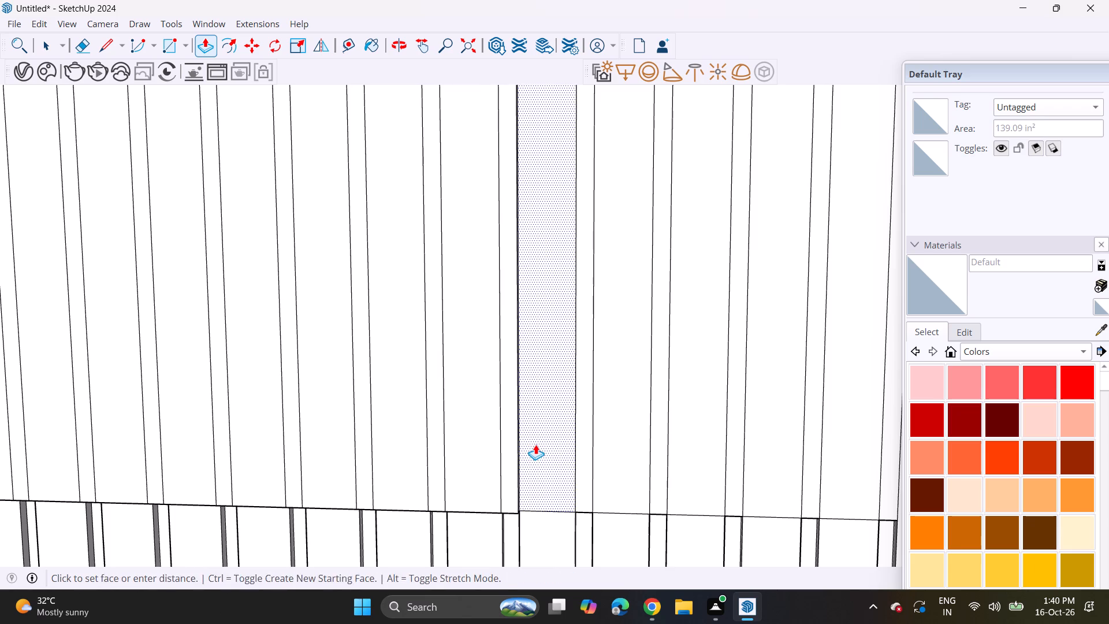
pyautogui.click(583, 444)
pyautogui.click(583, 444)
pyautogui.doubleClick(627, 451)
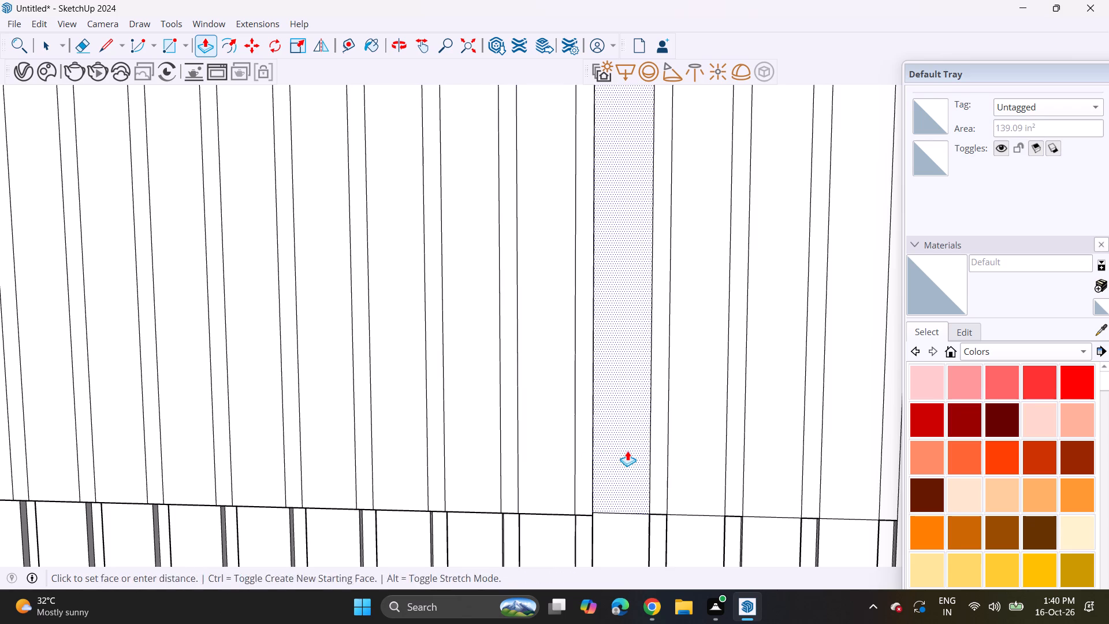
pyautogui.moveTo(636, 446); pyautogui.dragTo(243, 448, button='middle')
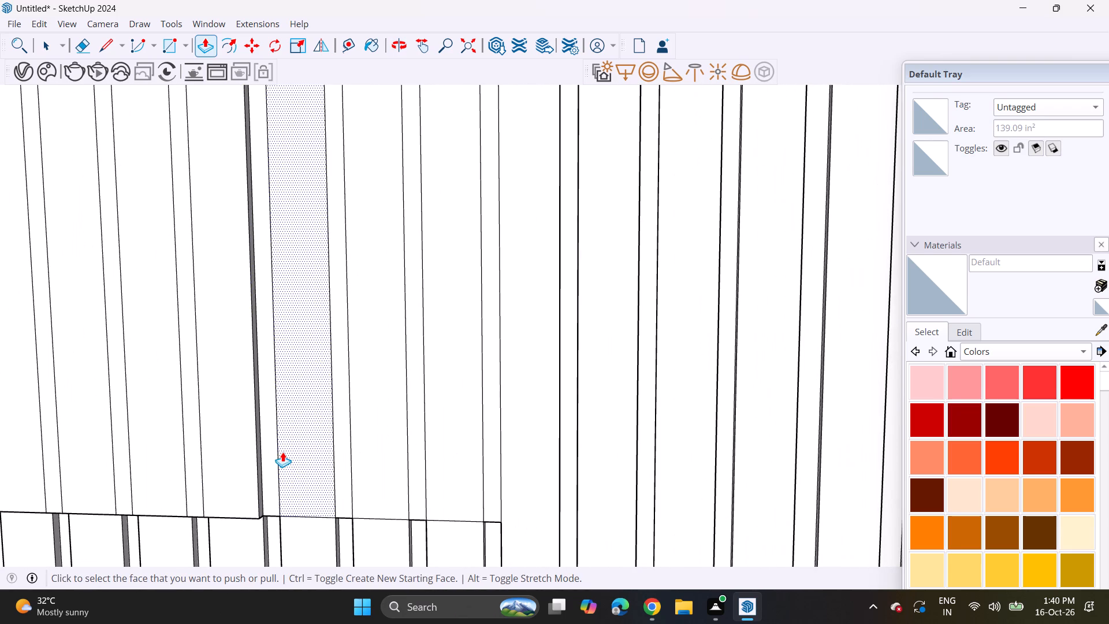
pyautogui.doubleClick(274, 452)
pyautogui.doubleClick(299, 448)
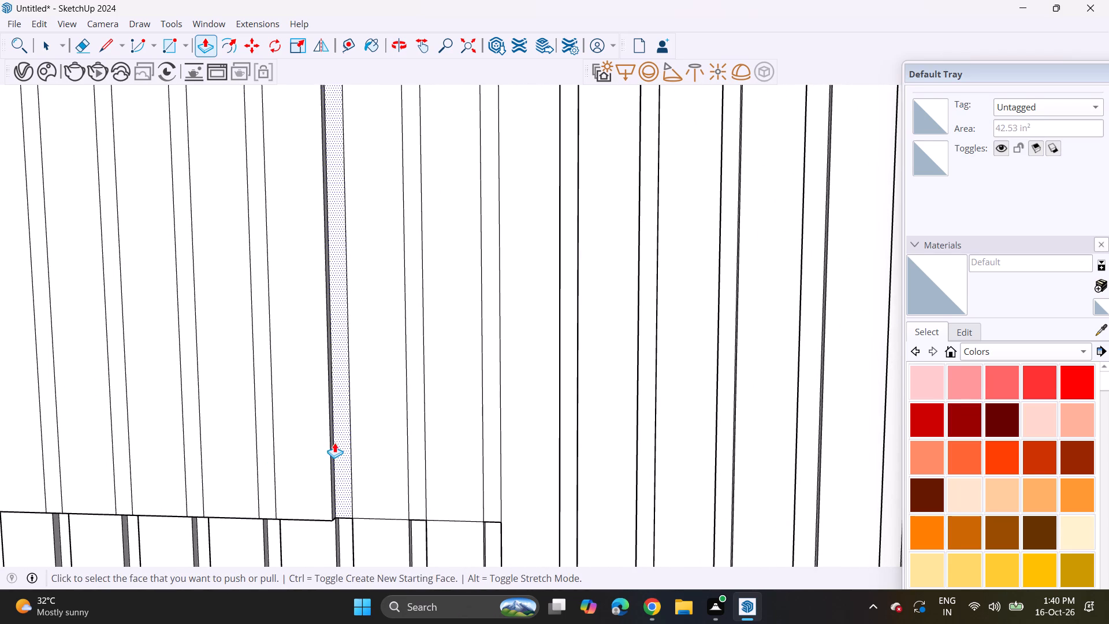
pyautogui.doubleClick(334, 443)
pyautogui.doubleClick(377, 440)
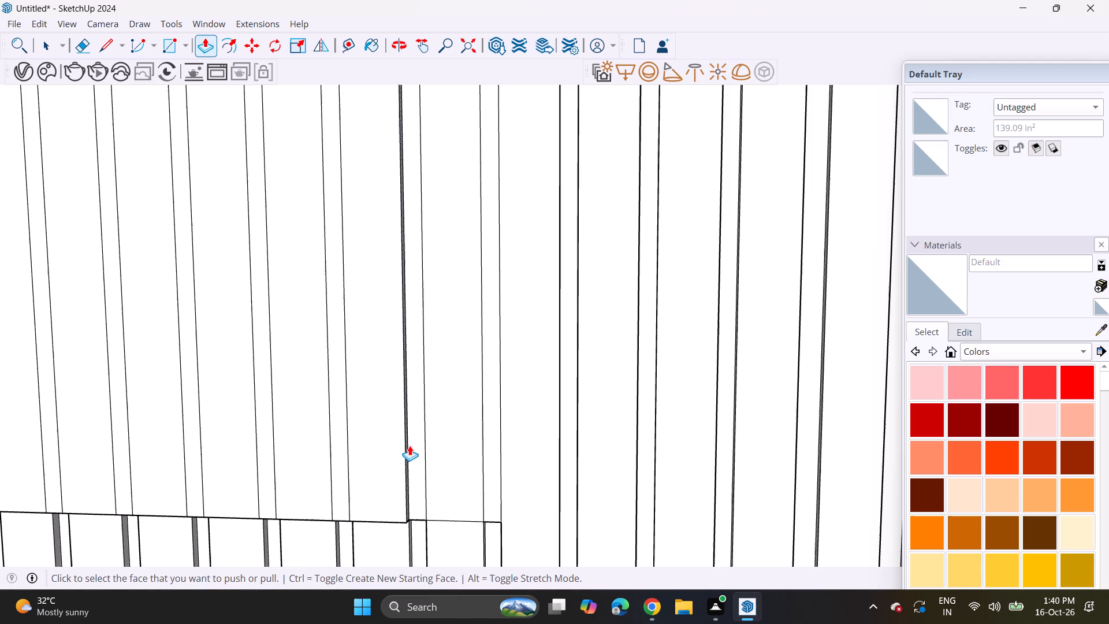
pyautogui.doubleClick(410, 445)
pyautogui.doubleClick(437, 436)
pyautogui.doubleClick(491, 433)
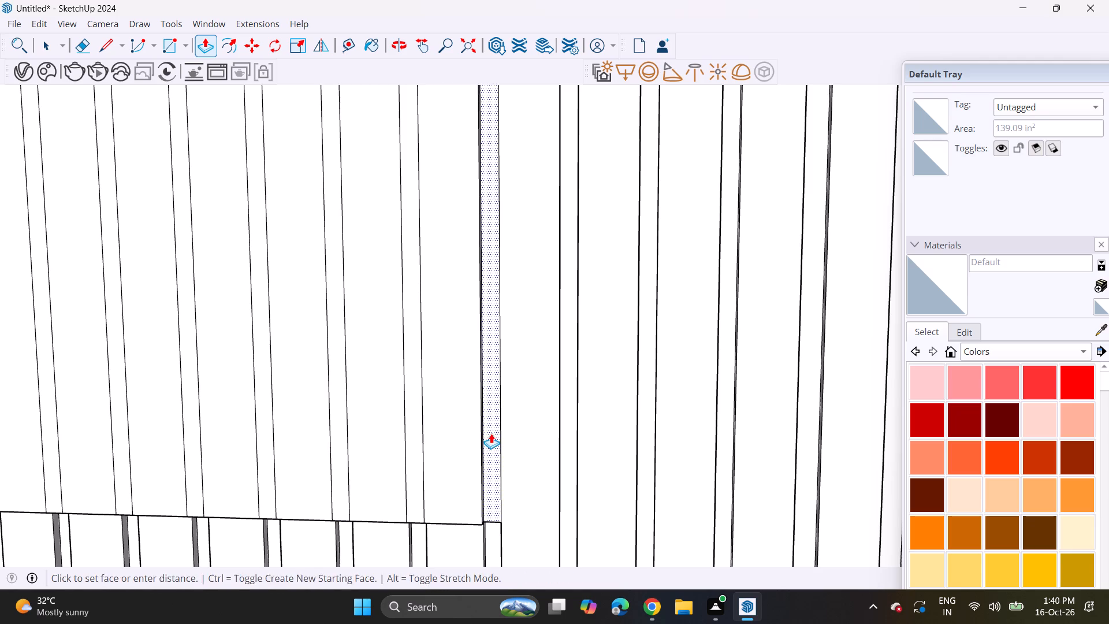
# Erase the vertical lines between the raised strips, from the third strip to the panel's right end, to merge them into one face.
pyautogui.scroll(-8, 477, 417)
pyautogui.keyDown('shift'); pyautogui.moveTo(390, 414); pyautogui.dragTo(612, 459, button='middle'); pyautogui.keyUp('shift')
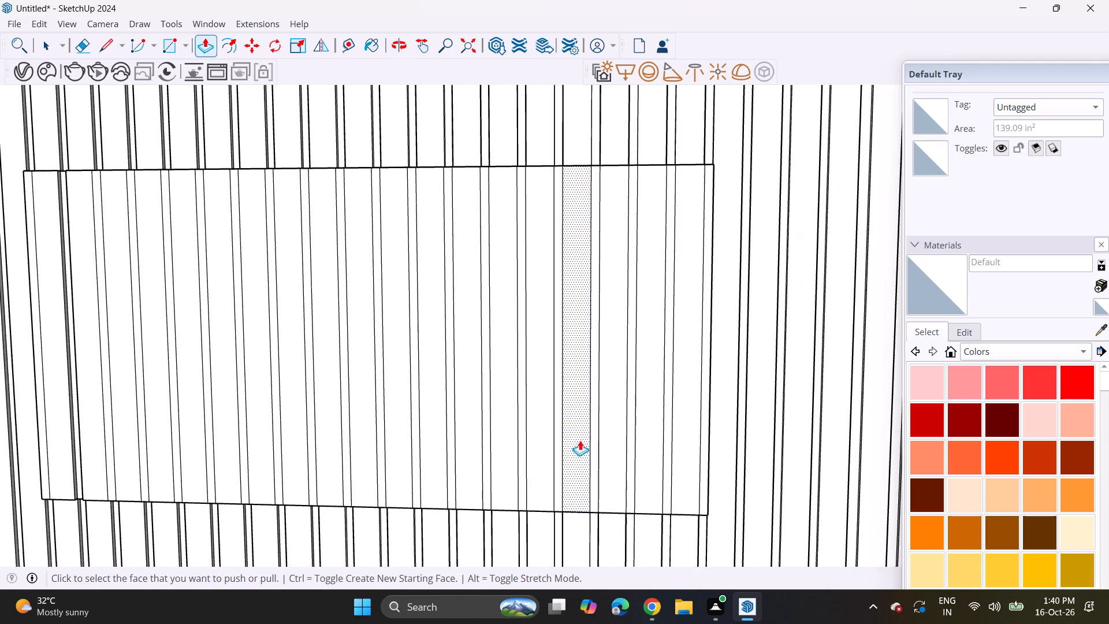
pyautogui.scroll(-4, 578, 440)
pyautogui.click(76, 43)
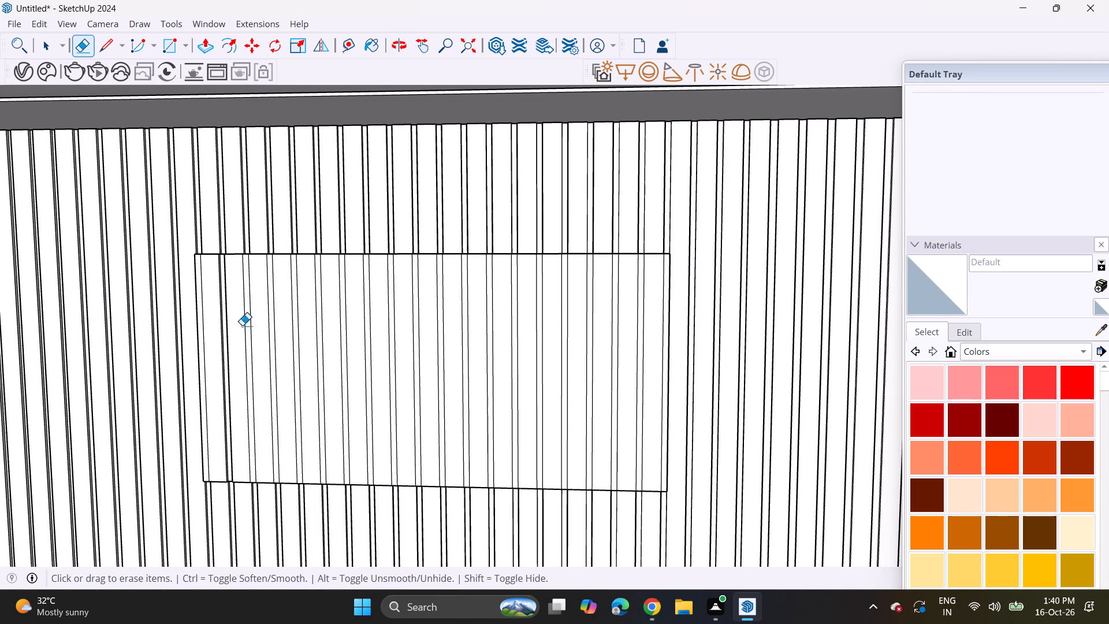
pyautogui.moveTo(237, 352); pyautogui.dragTo(635, 378)
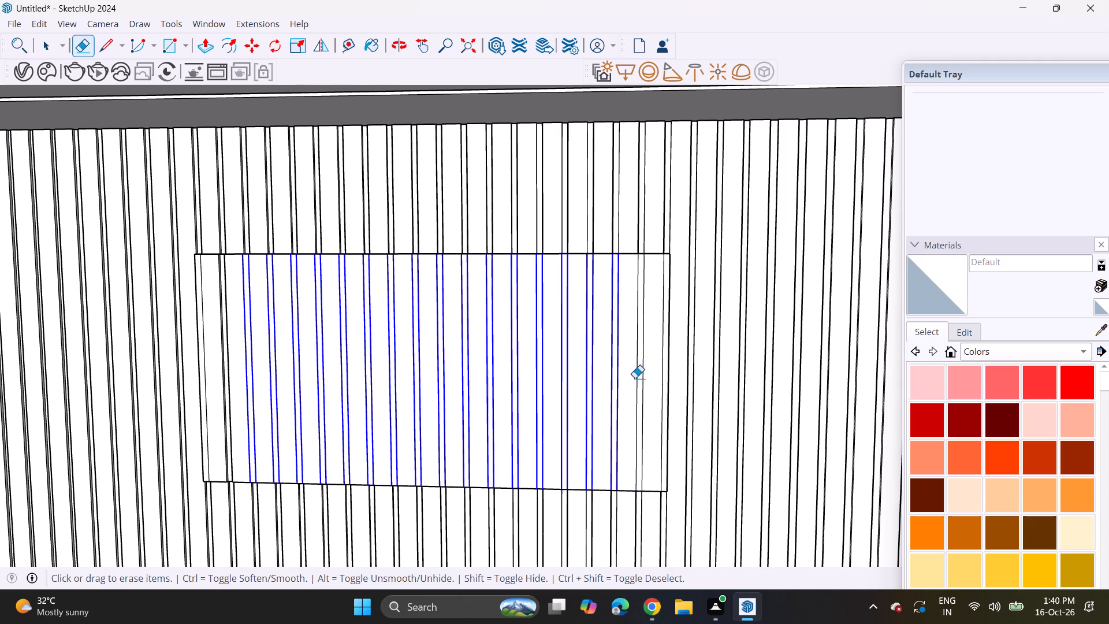
pyautogui.moveTo(635, 378); pyautogui.dragTo(649, 377)
pyautogui.click(660, 382)
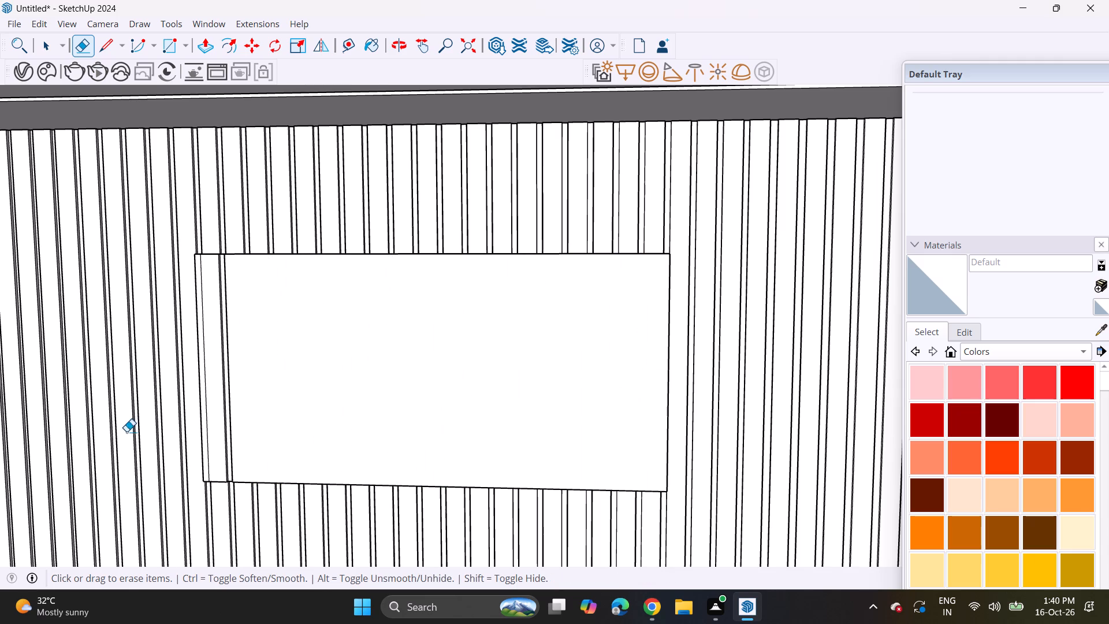
# Extrude the recessed narrow strip near the panel's left end by the same depth.
pyautogui.scroll(3, 240, 392)
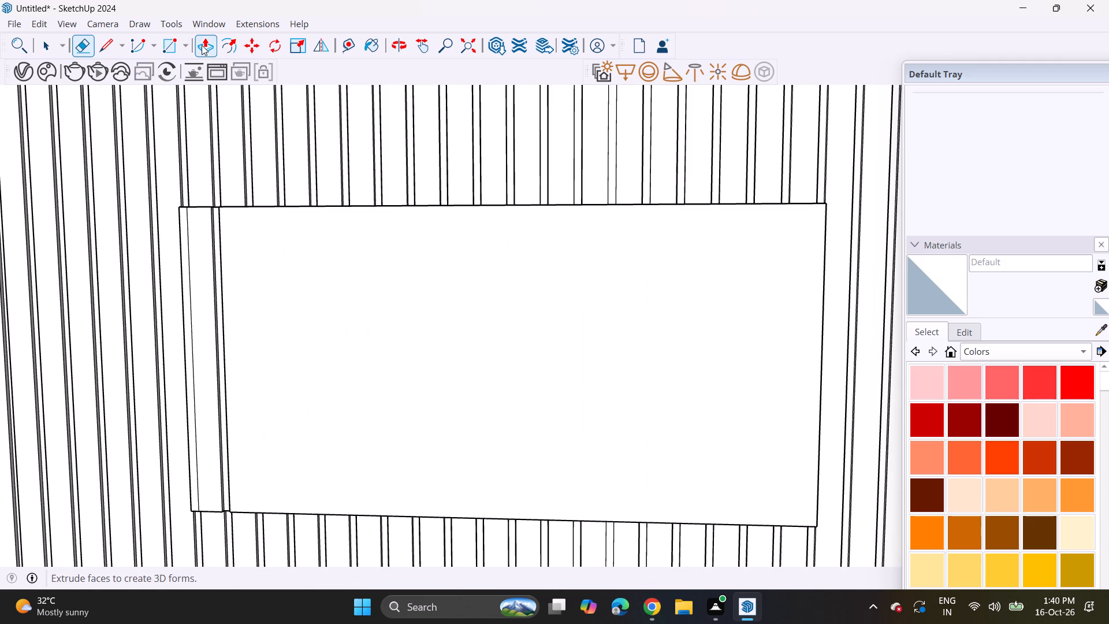
pyautogui.click(202, 45)
pyautogui.scroll(4, 219, 447)
pyautogui.doubleClick(227, 514)
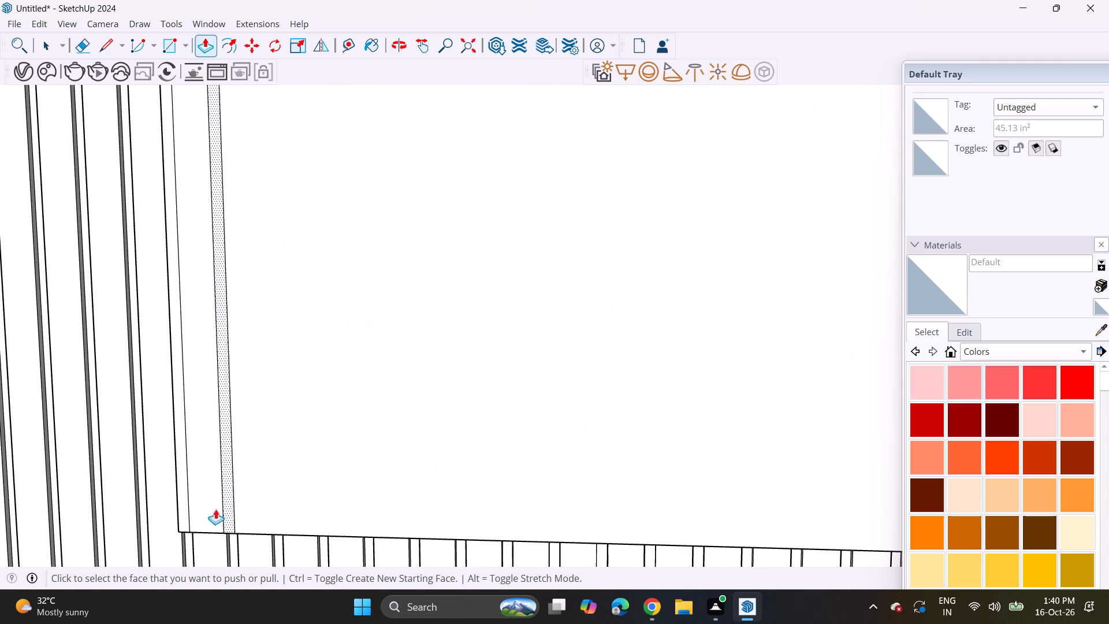
# Erase the three remaining vertical lines near the panel's left end.
pyautogui.click(84, 43)
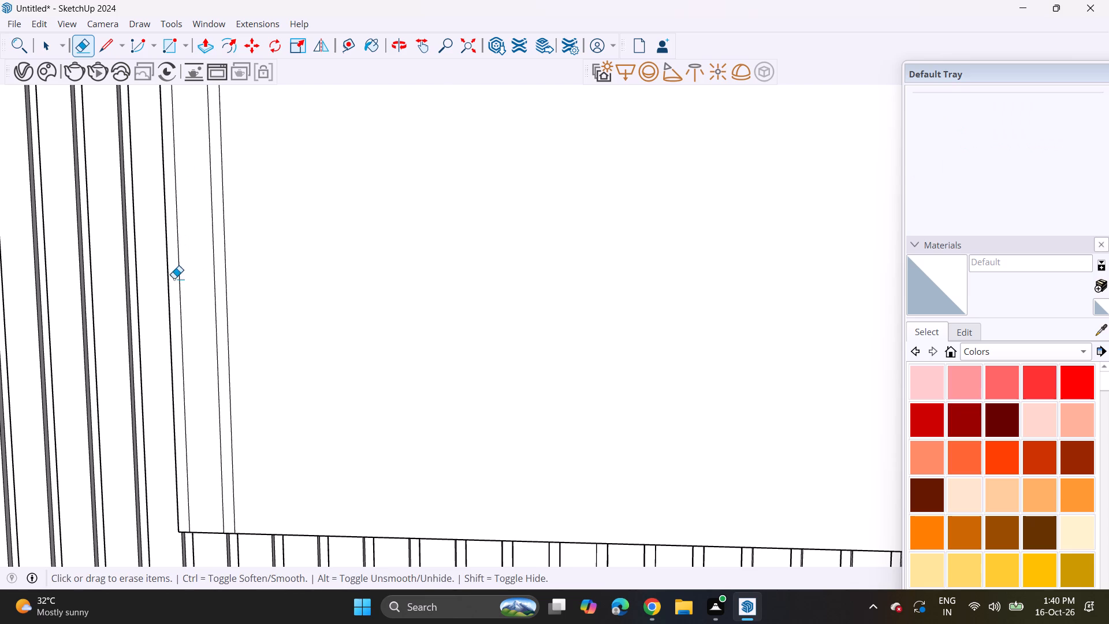
pyautogui.moveTo(174, 278); pyautogui.dragTo(237, 294)
# Examine the raised central panel and the slatted back wall from several angles and both sides.
pyautogui.scroll(-12, 235, 303)
pyautogui.moveTo(257, 392); pyautogui.dragTo(271, 373, button='middle')
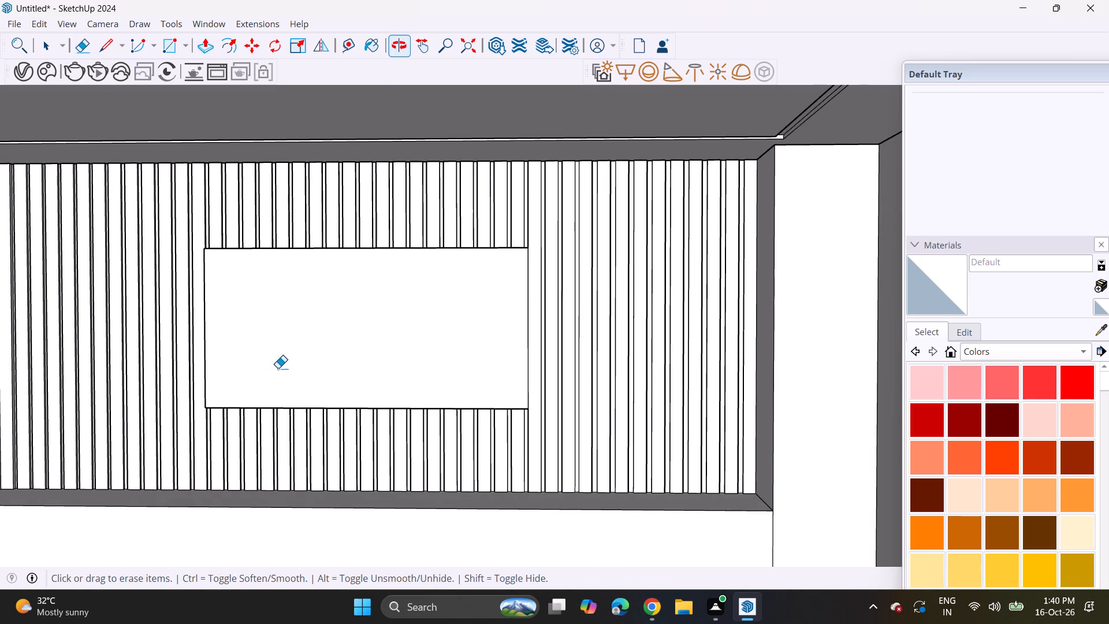
pyautogui.scroll(-2, 280, 376)
pyautogui.moveTo(295, 399); pyautogui.dragTo(321, 396, button='middle')
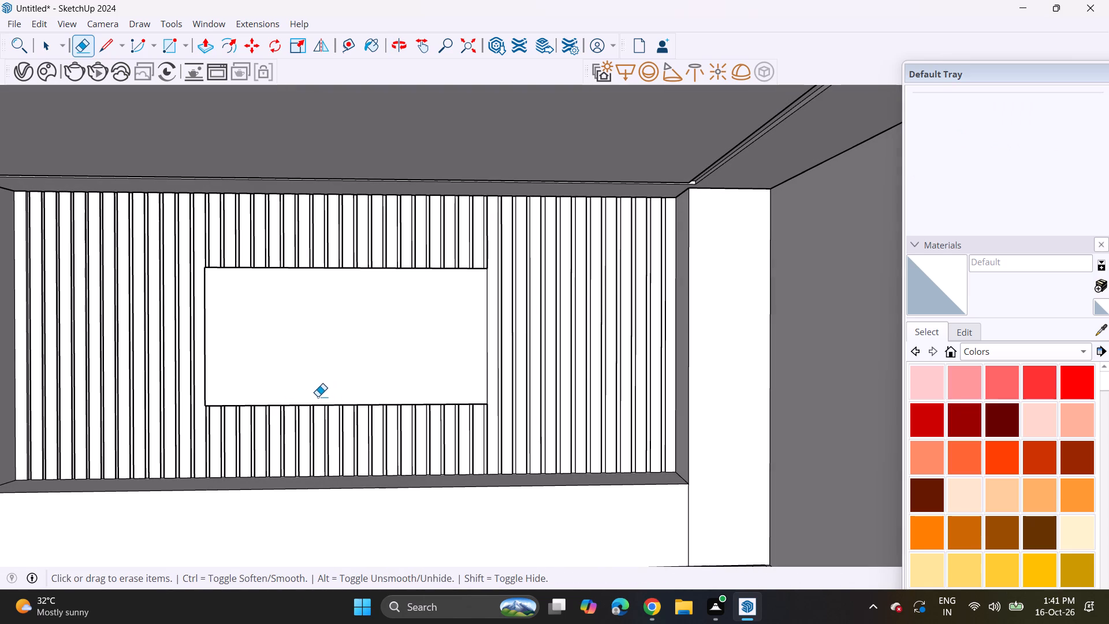
pyautogui.keyDown('shift'); pyautogui.moveTo(315, 378); pyautogui.dragTo(381, 421, button='middle'); pyautogui.keyUp('shift')
pyautogui.moveTo(382, 421); pyautogui.dragTo(377, 420, button='middle')
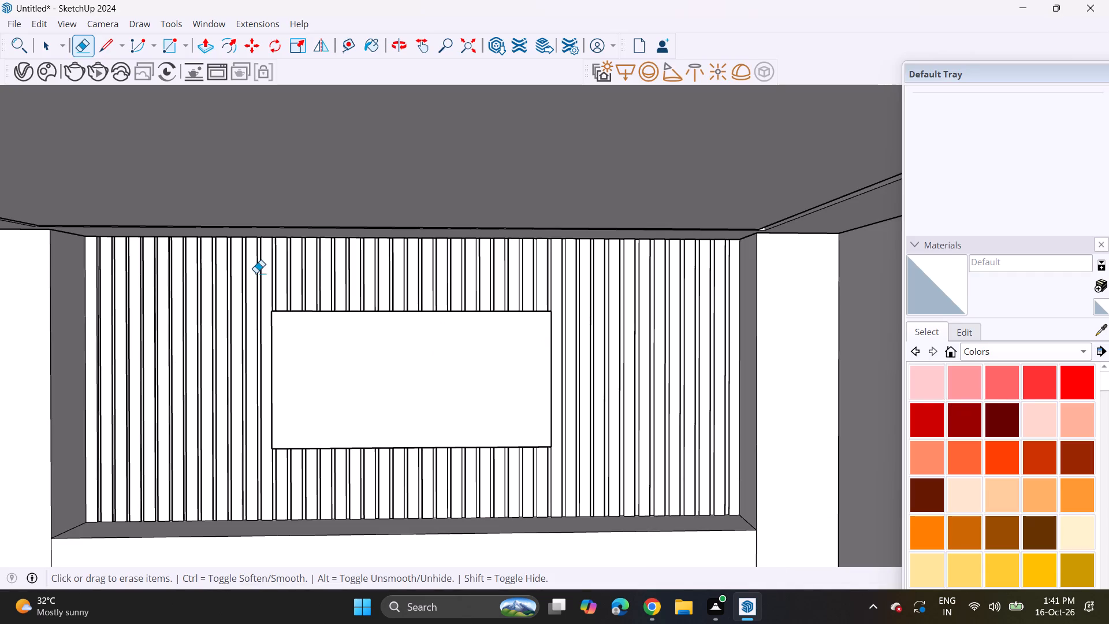
pyautogui.moveTo(285, 356); pyautogui.dragTo(437, 372, button='middle')
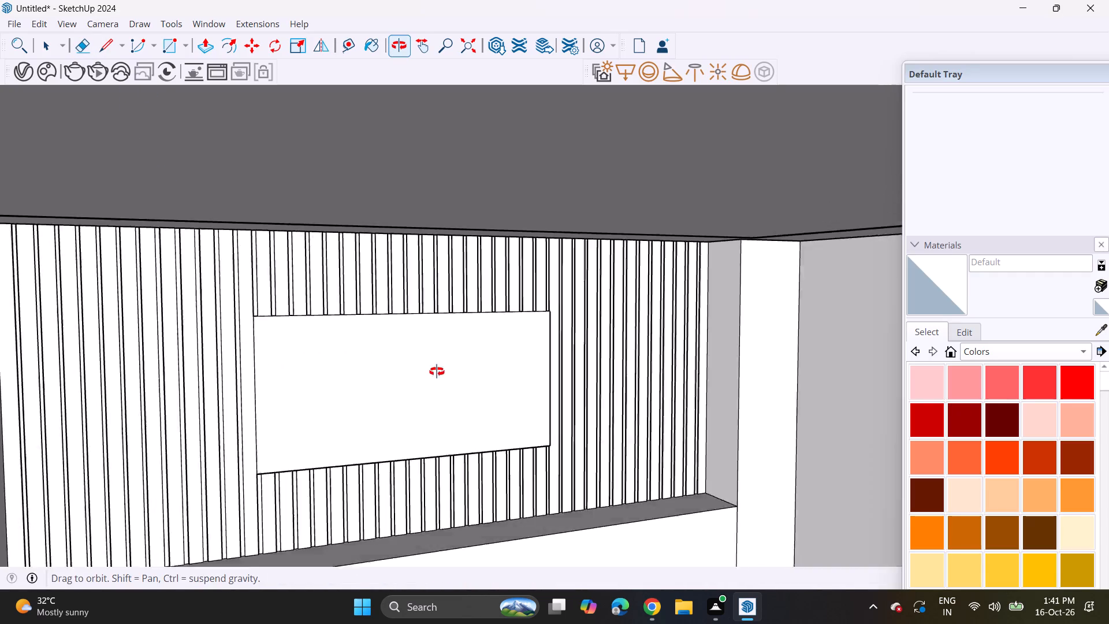
pyautogui.moveTo(437, 372); pyautogui.dragTo(545, 369, button='middle')
pyautogui.moveTo(523, 369); pyautogui.dragTo(293, 329, button='middle')
pyautogui.keyDown('shift'); pyautogui.moveTo(613, 370); pyautogui.dragTo(597, 373, button='middle'); pyautogui.keyUp('shift')
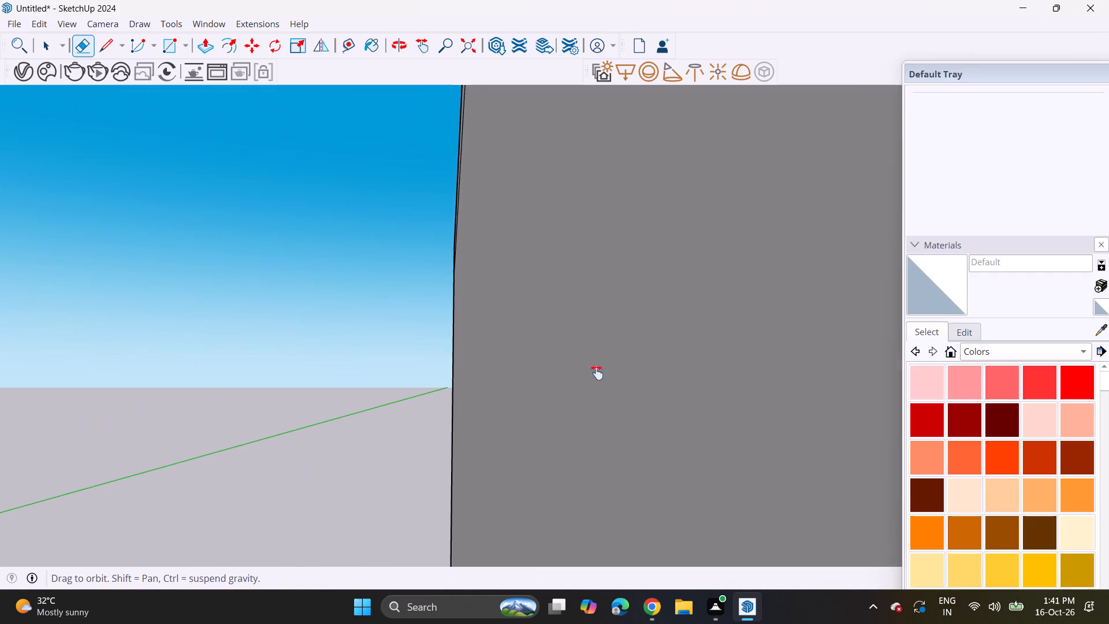
pyautogui.keyDown('shift'); pyautogui.moveTo(597, 373); pyautogui.dragTo(29, 365, button='middle'); pyautogui.keyUp('shift')
pyautogui.keyDown('shift'); pyautogui.moveTo(588, 409); pyautogui.dragTo(0, 353, button='middle'); pyautogui.keyUp('shift')
pyautogui.keyDown('shift'); pyautogui.moveTo(910, 437); pyautogui.dragTo(608, 314, button='middle'); pyautogui.keyUp('shift')
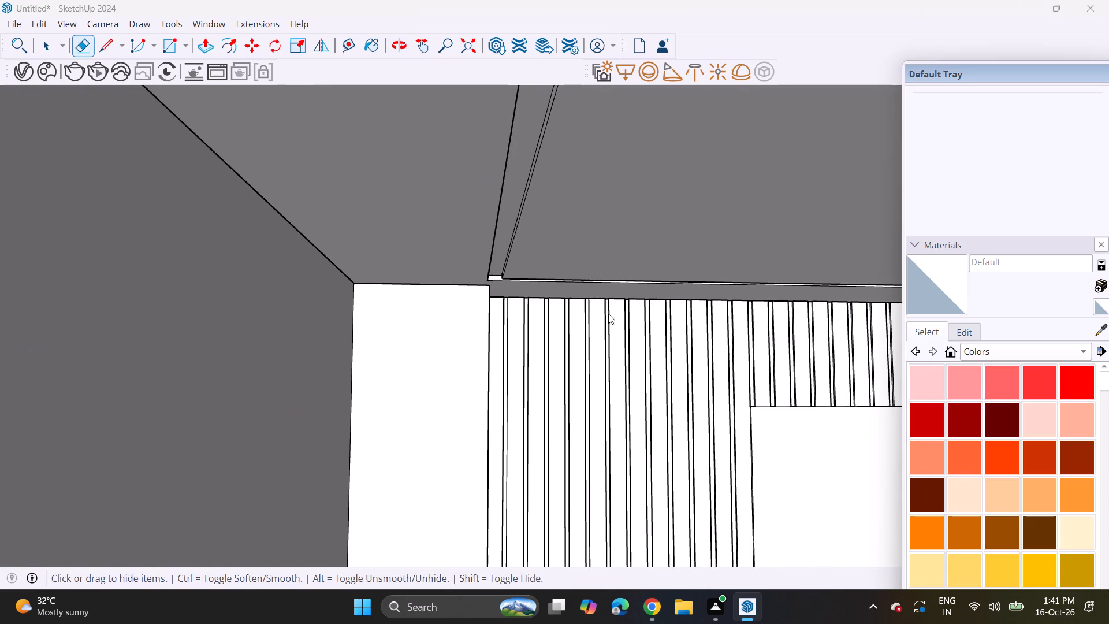
pyautogui.keyDown('shift'); pyautogui.moveTo(608, 314); pyautogui.dragTo(585, 304, button='middle'); pyautogui.keyUp('shift')
pyautogui.moveTo(892, 482); pyautogui.dragTo(499, 341, button='middle')
pyautogui.moveTo(450, 350); pyautogui.dragTo(475, 392, button='middle')
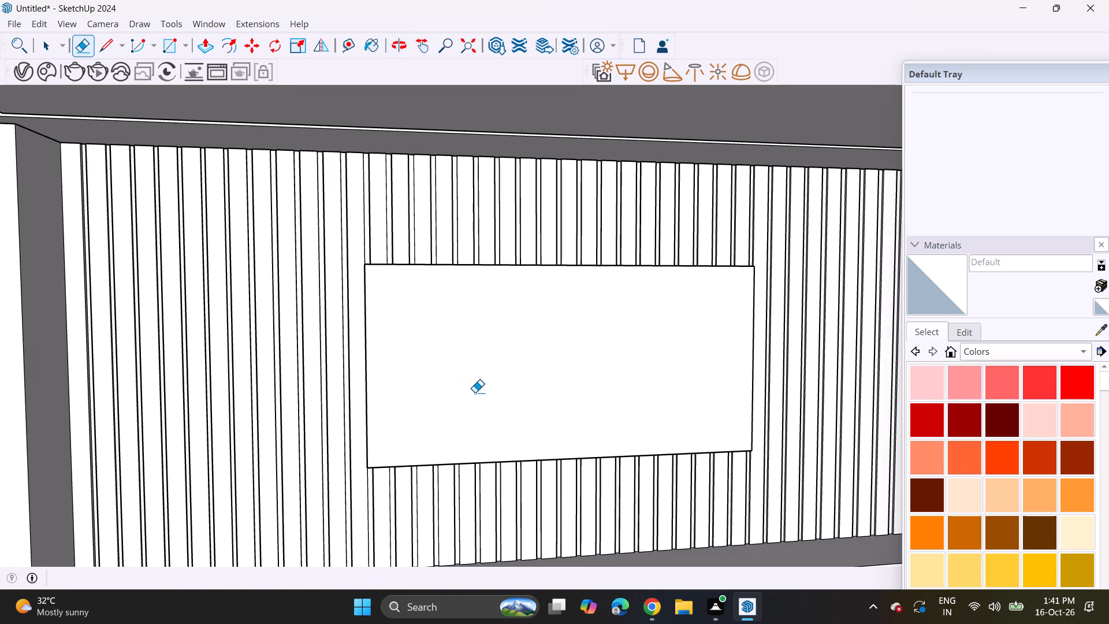
# Push/Pull the central panel's thin left side face to the edge of the neighbouring slat.
pyautogui.scroll(3, 343, 388)
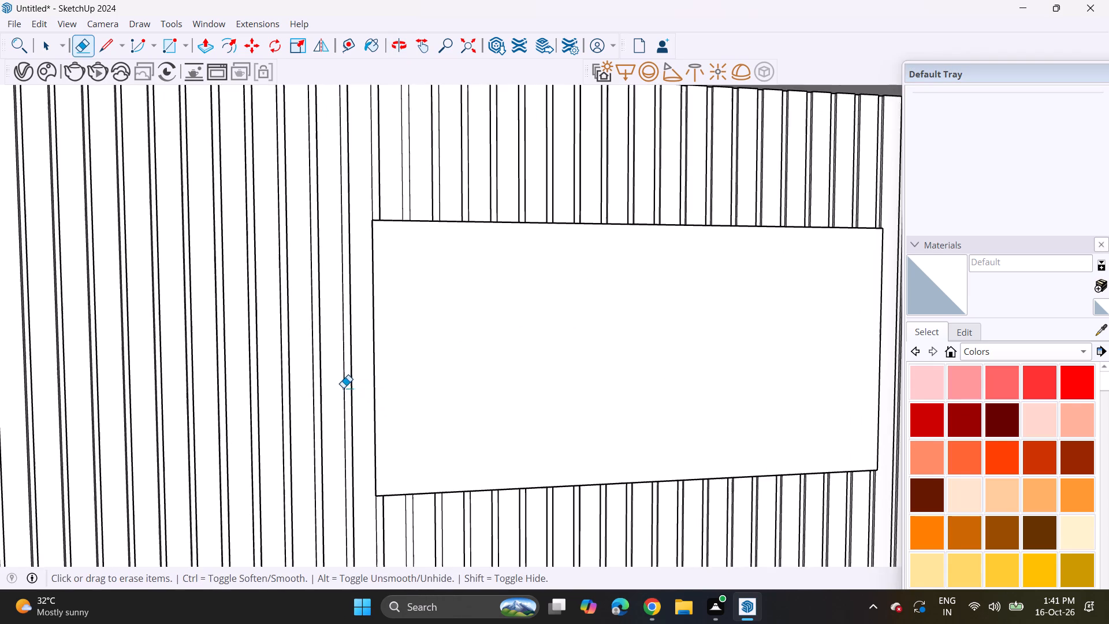
pyautogui.scroll(2, 343, 388)
pyautogui.moveTo(340, 382); pyautogui.dragTo(436, 450, button='middle')
pyautogui.scroll(2, 388, 422)
pyautogui.scroll(3, 384, 365)
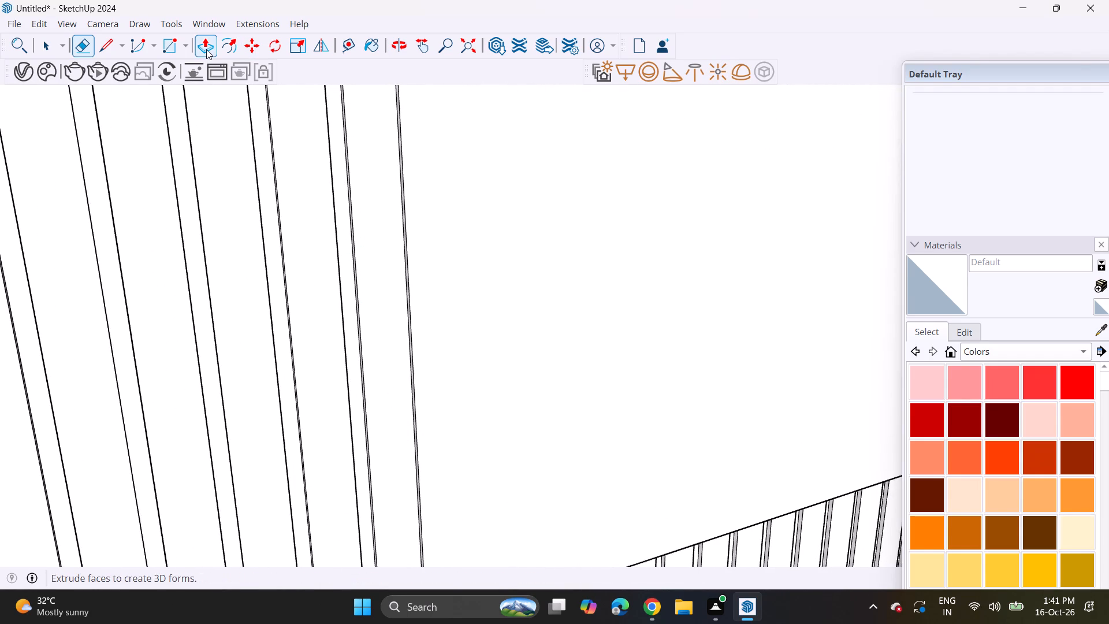
pyautogui.click(206, 49)
pyautogui.moveTo(393, 303); pyautogui.dragTo(437, 328, button='middle')
pyautogui.scroll(4, 452, 344)
pyautogui.click(479, 360)
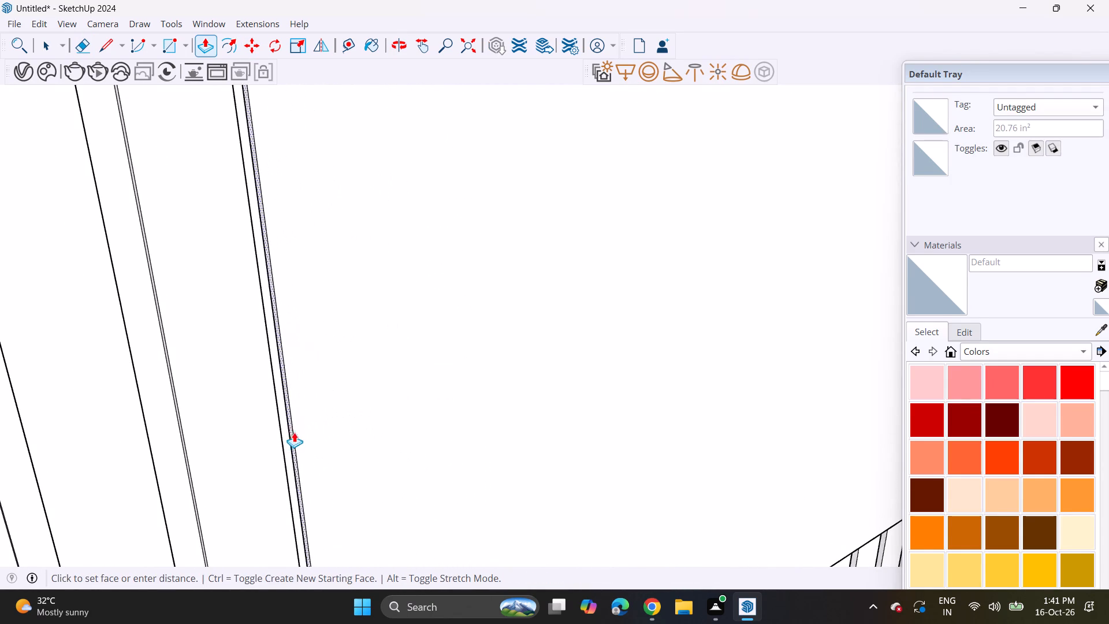
pyautogui.click(285, 436)
# Erase the first short seam lines across the panel's narrow top face, starting near its left end.
pyautogui.moveTo(529, 250); pyautogui.dragTo(446, 605, button='middle')
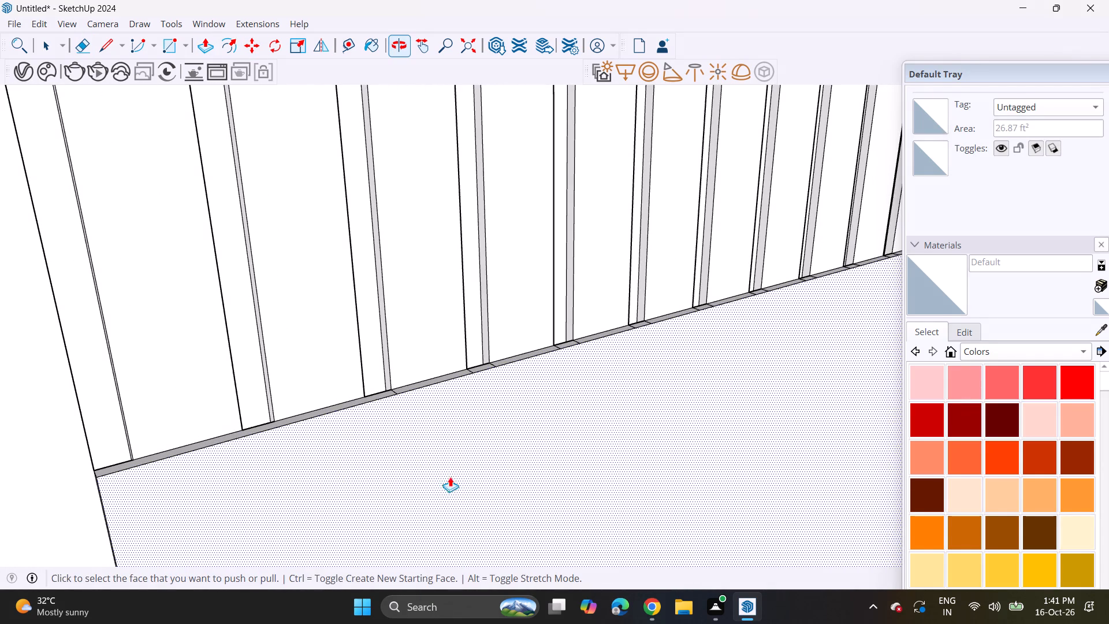
pyautogui.click(77, 51)
pyautogui.moveTo(387, 387); pyautogui.dragTo(394, 418, button='middle')
pyautogui.scroll(2, 394, 418)
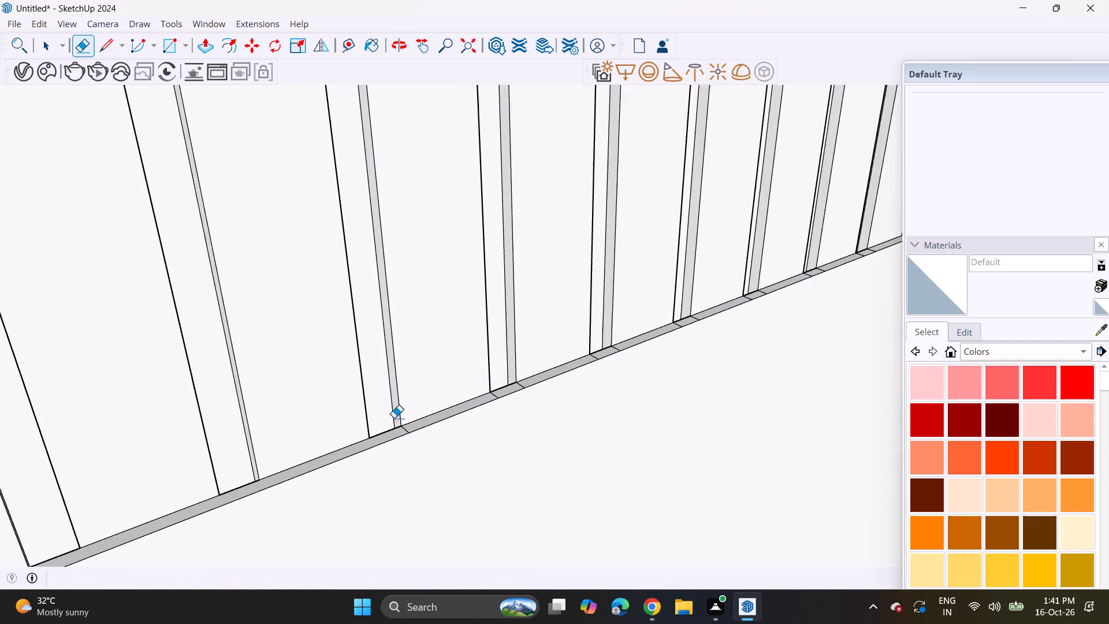
pyautogui.scroll(5, 401, 425)
pyautogui.click(405, 432)
pyautogui.click(554, 379)
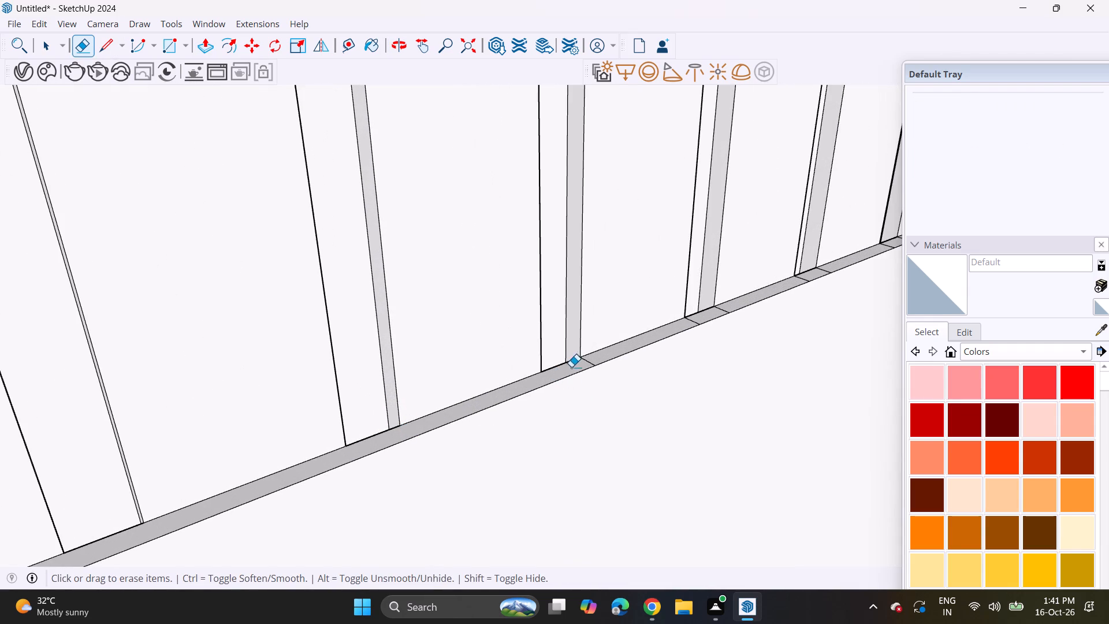
pyautogui.click(587, 363)
# Erase the next four short seam lines across the panel's top face, keeping its long edges and faces.
pyautogui.keyDown('shift'); pyautogui.moveTo(607, 374); pyautogui.dragTo(1, 562, button='middle'); pyautogui.keyUp('shift')
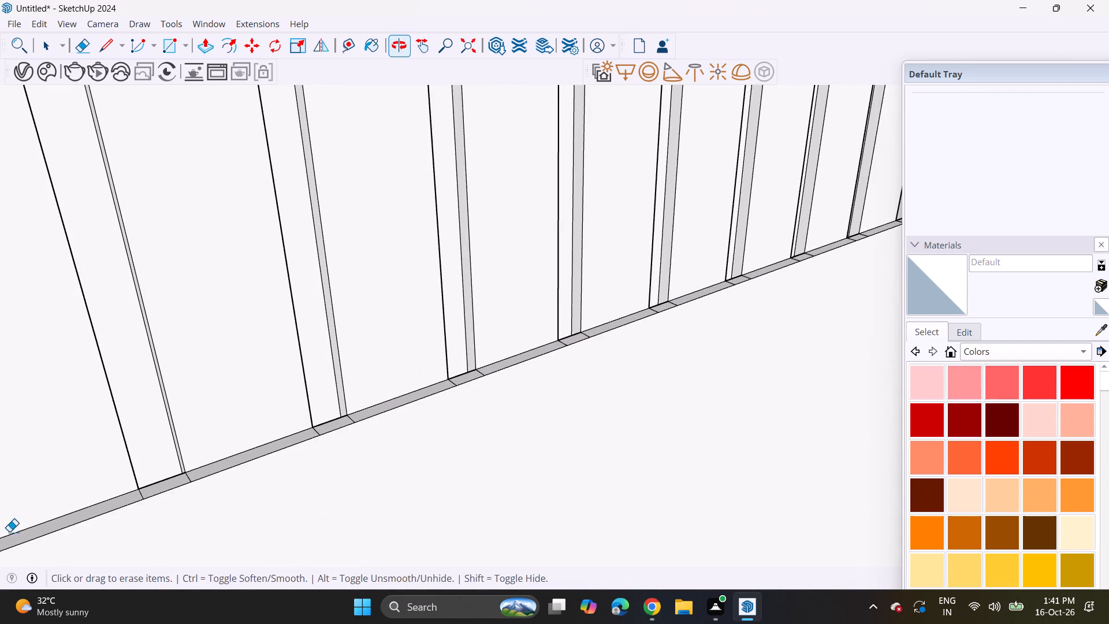
pyautogui.scroll(3, 137, 517)
pyautogui.click(133, 489)
pyautogui.click(146, 487)
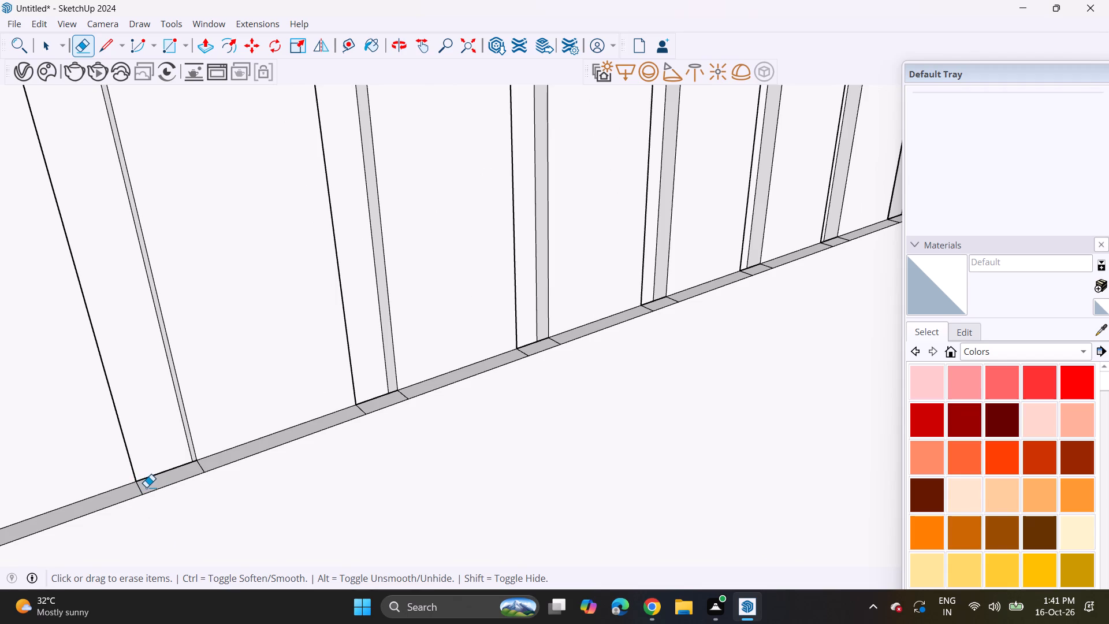
pyautogui.moveTo(146, 487); pyautogui.dragTo(136, 489)
pyautogui.click(139, 486)
pyautogui.click(200, 467)
pyautogui.click(360, 409)
pyautogui.click(400, 393)
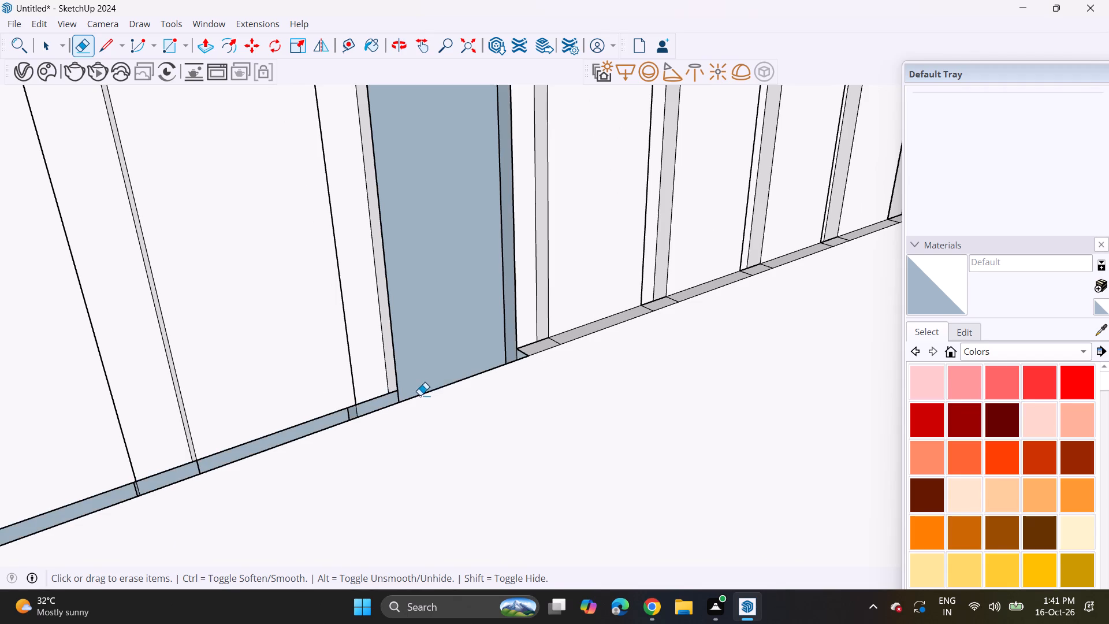
pyautogui.hotkey('ctrl', 'z')
pyautogui.scroll(3, 407, 389)
pyautogui.click(404, 399)
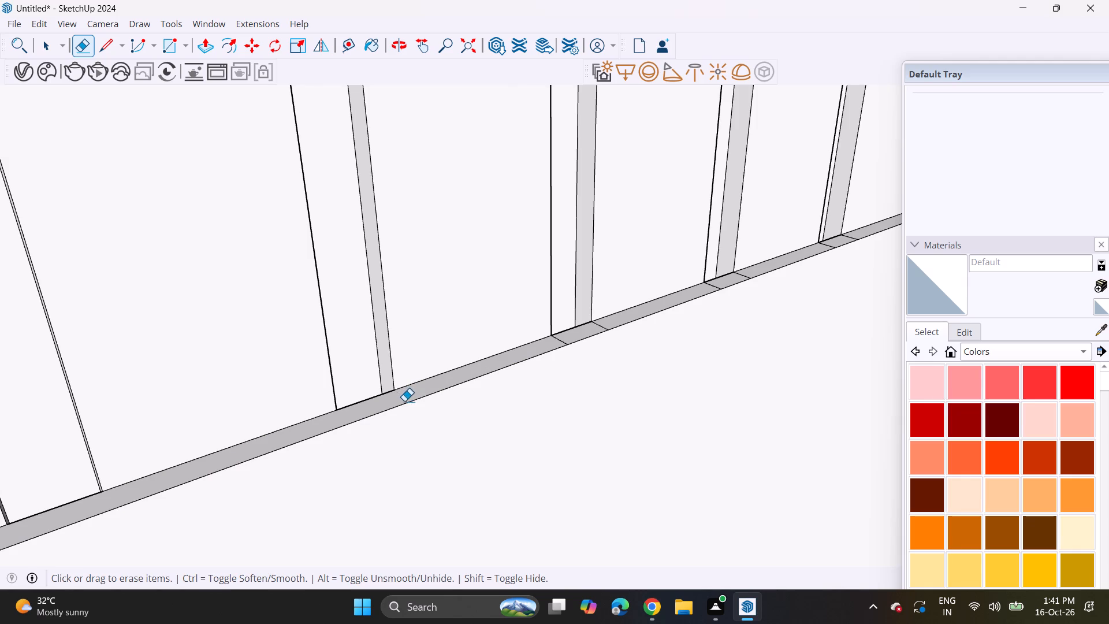
# Erase four more short seam lines farther right along the panel's top face.
pyautogui.keyDown('shift'); pyautogui.moveTo(467, 402); pyautogui.dragTo(37, 578, button='middle'); pyautogui.keyUp('shift')
pyautogui.scroll(1, 38, 578)
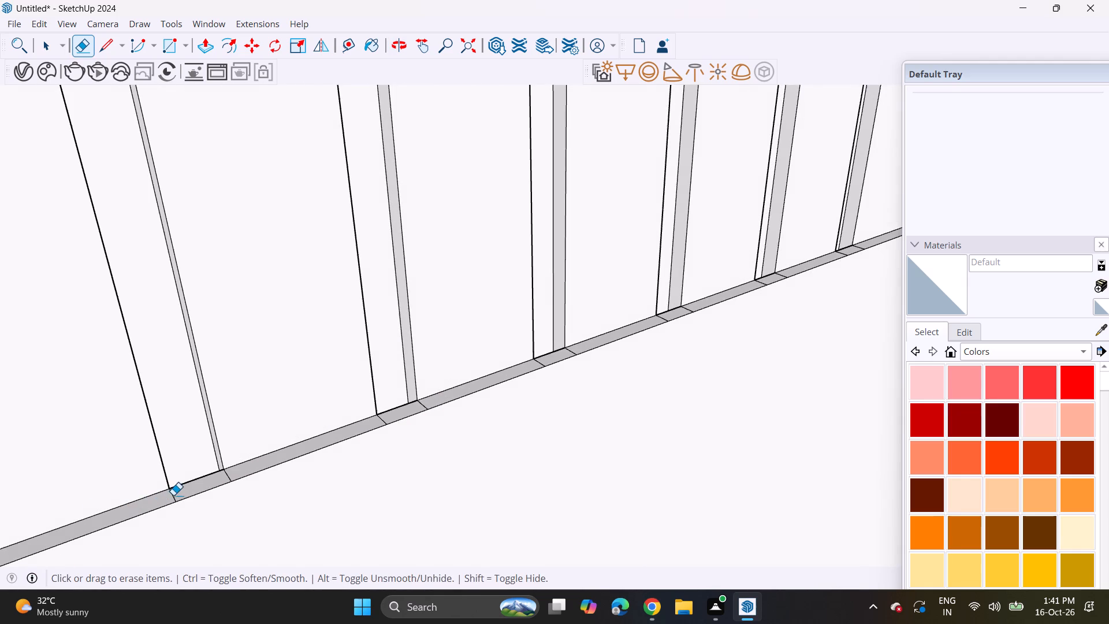
pyautogui.click(173, 495)
pyautogui.doubleClick(226, 476)
pyautogui.moveTo(383, 417); pyautogui.dragTo(379, 422)
pyautogui.click(425, 406)
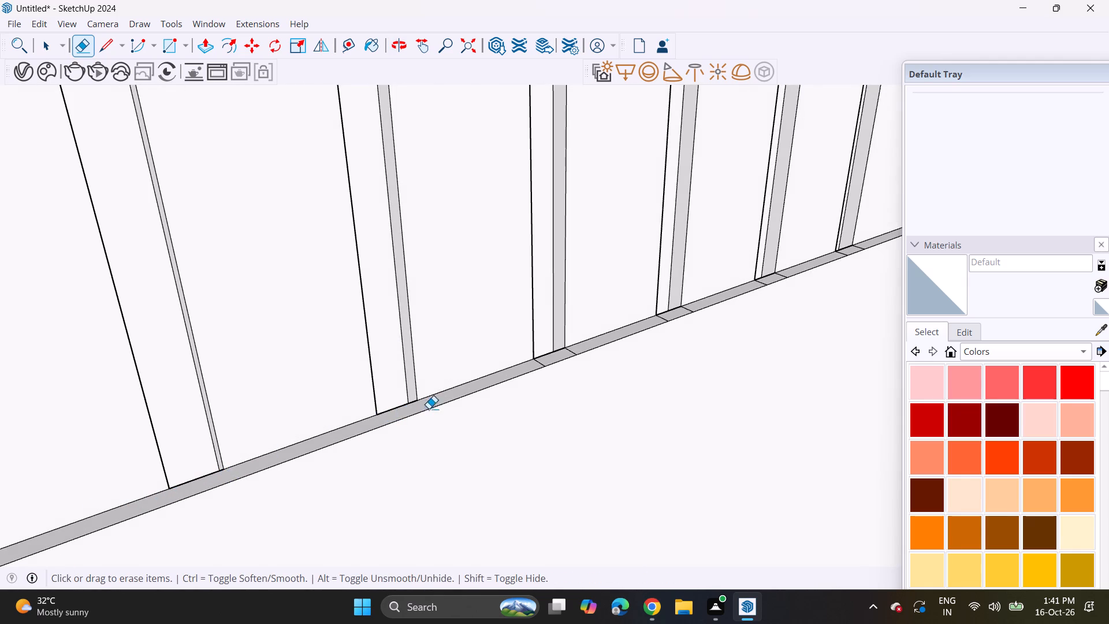
# Erase the next four short seam lines across the central panel's narrow top face, keeping its long edges.
pyautogui.keyDown('shift'); pyautogui.moveTo(457, 400); pyautogui.dragTo(96, 559, button='middle'); pyautogui.keyUp('shift')
pyautogui.scroll(2, 229, 506)
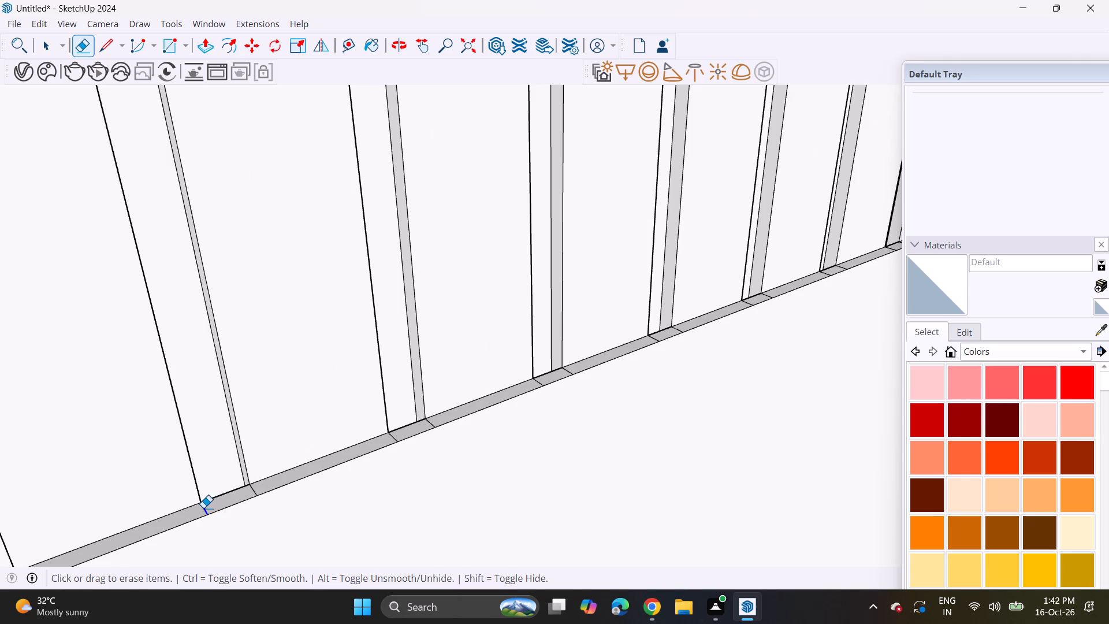
pyautogui.click(203, 508)
pyautogui.click(251, 489)
pyautogui.moveTo(392, 437); pyautogui.dragTo(435, 418)
pyautogui.hotkey('ctrl', 'z')
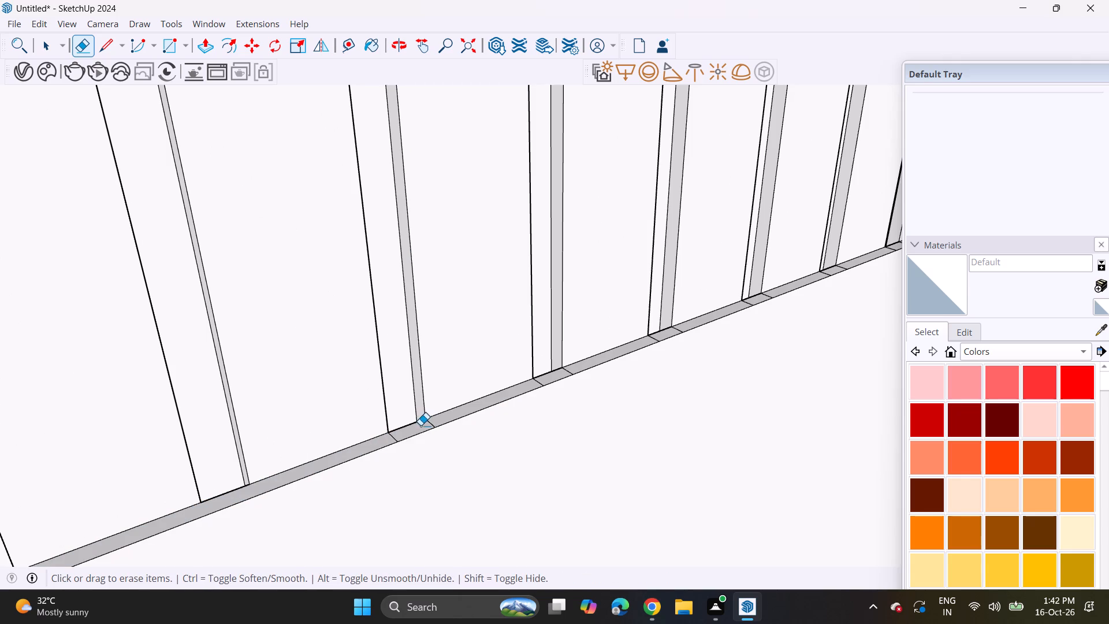
pyautogui.click(395, 437)
pyautogui.scroll(3, 423, 422)
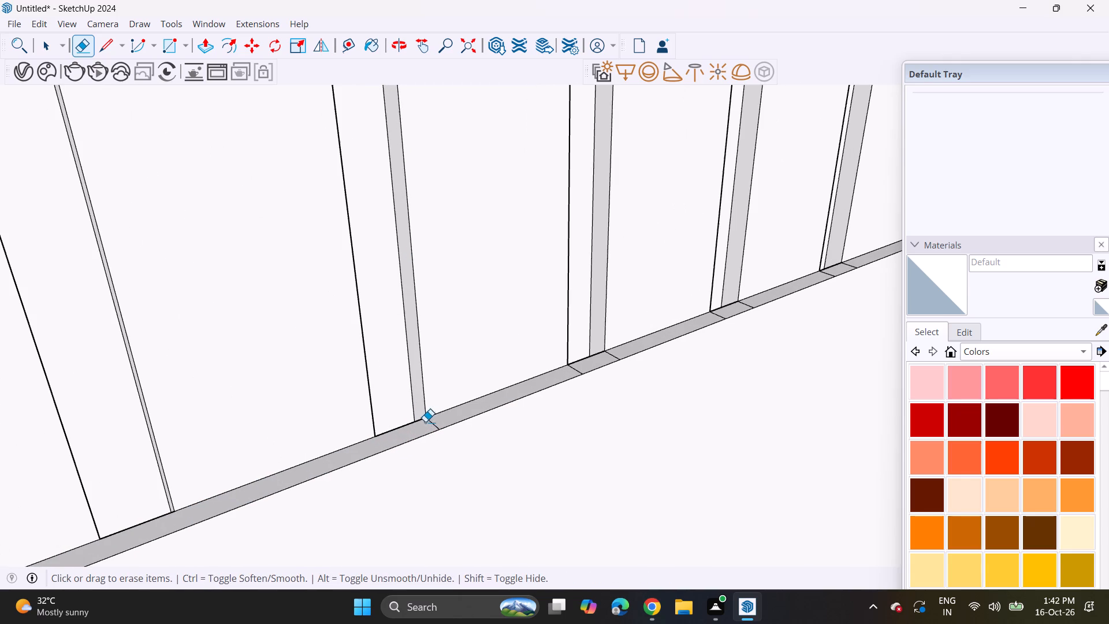
pyautogui.click(429, 426)
pyautogui.click(437, 421)
pyautogui.click(430, 425)
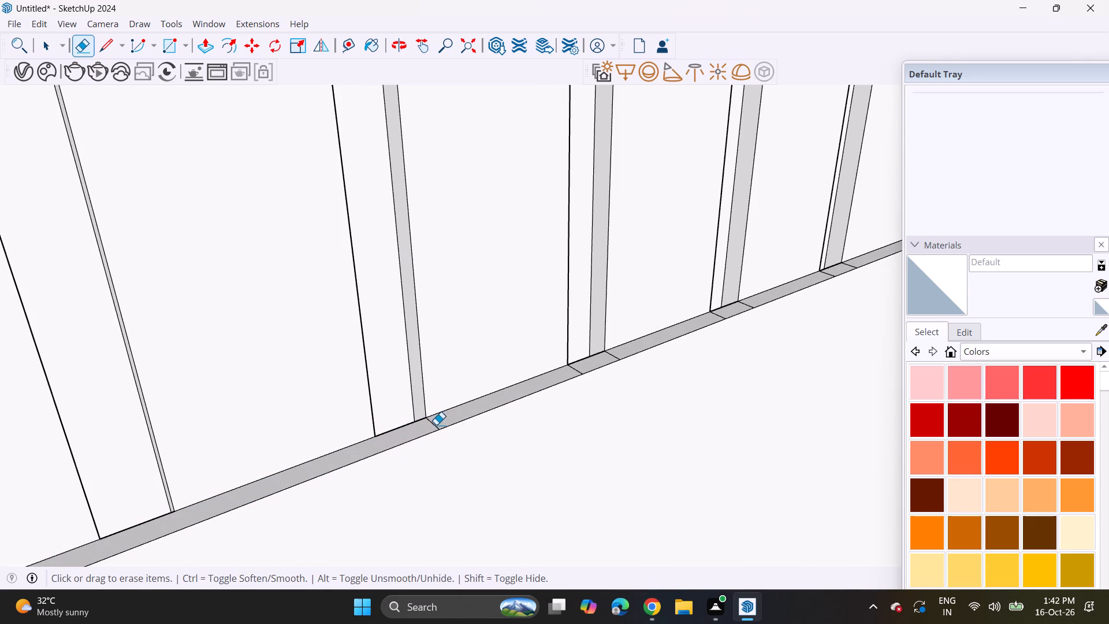
pyautogui.click(436, 425)
# Erase the following six short seam lines along the panel's top face.
pyautogui.keyDown('shift'); pyautogui.moveTo(455, 408); pyautogui.dragTo(117, 526, button='middle'); pyautogui.keyUp('shift')
pyautogui.scroll(4, 296, 441)
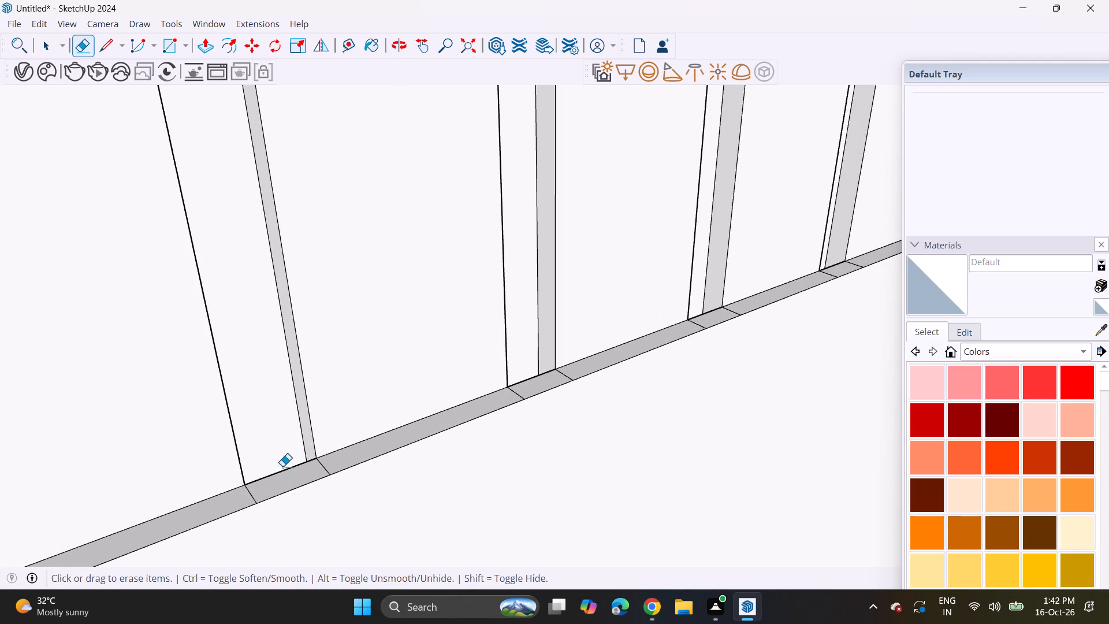
pyautogui.click(255, 494)
pyautogui.moveTo(255, 494); pyautogui.dragTo(242, 497)
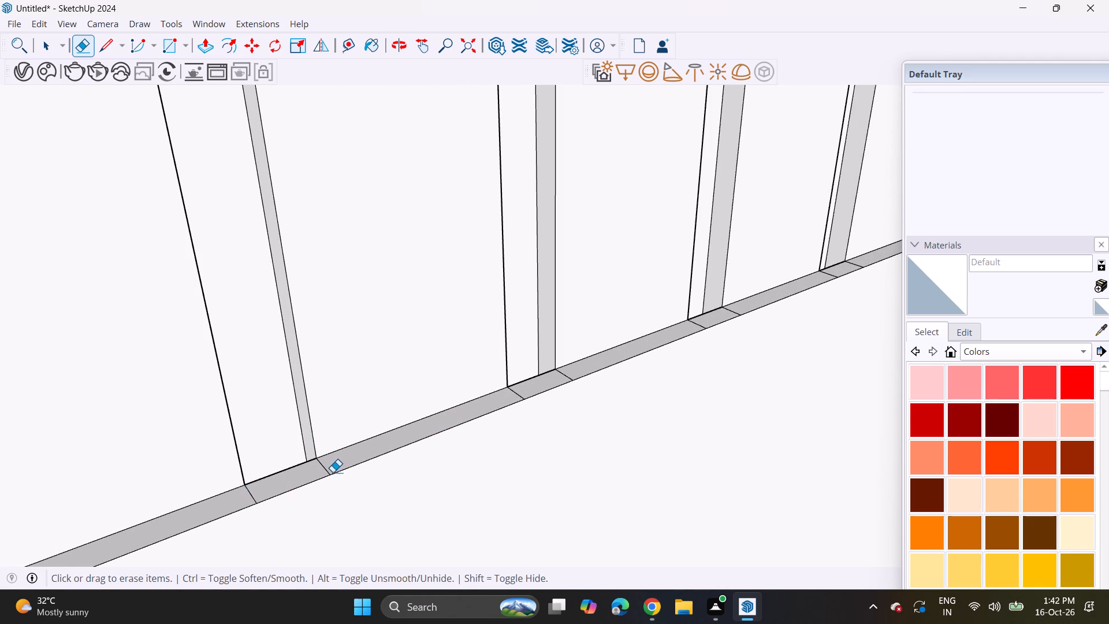
pyautogui.click(322, 466)
pyautogui.click(254, 493)
pyautogui.keyDown('shift'); pyautogui.moveTo(355, 462); pyautogui.dragTo(282, 494, button='middle'); pyautogui.keyUp('shift')
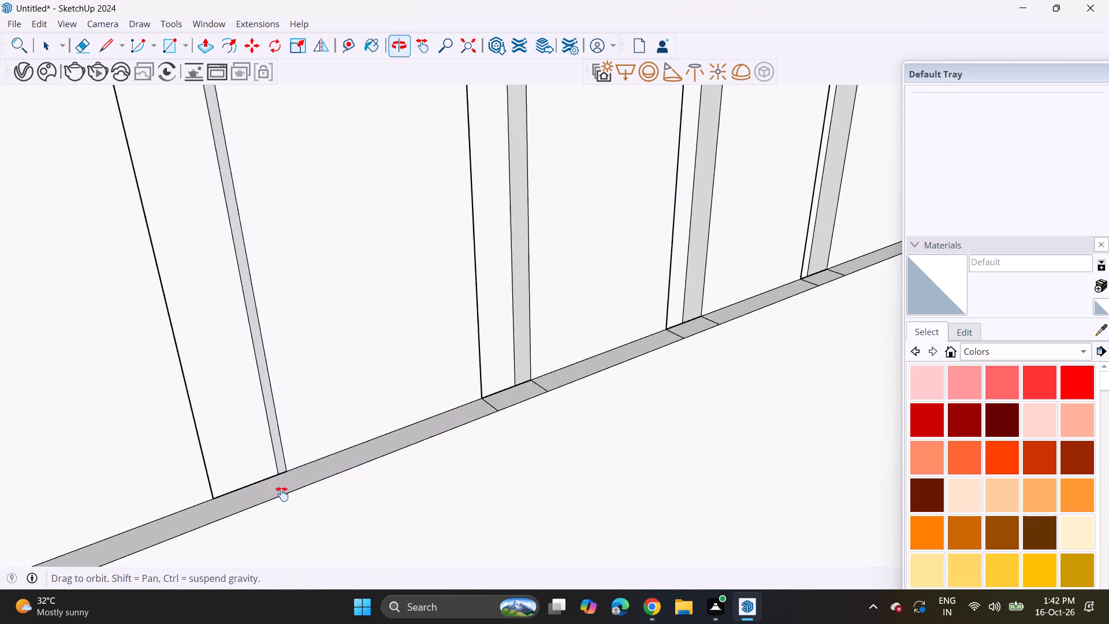
pyautogui.keyDown('shift'); pyautogui.moveTo(282, 494); pyautogui.dragTo(5, 586, button='middle'); pyautogui.keyUp('shift')
pyautogui.scroll(3, 201, 509)
pyautogui.moveTo(222, 503); pyautogui.dragTo(203, 508)
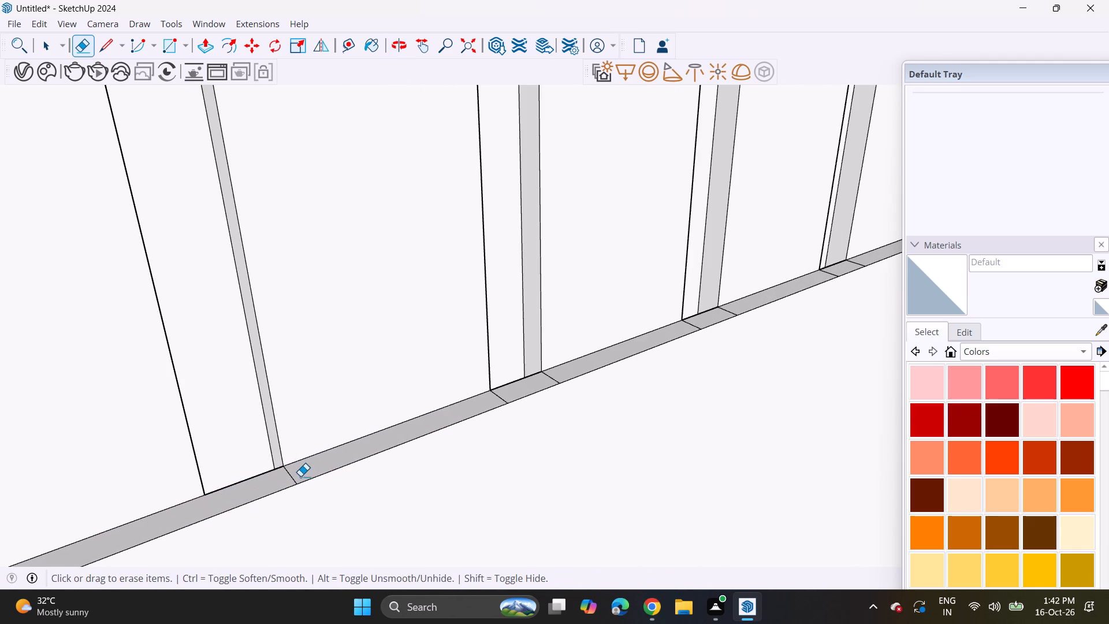
pyautogui.moveTo(299, 475); pyautogui.dragTo(281, 479)
pyautogui.click(277, 480)
pyautogui.click(493, 397)
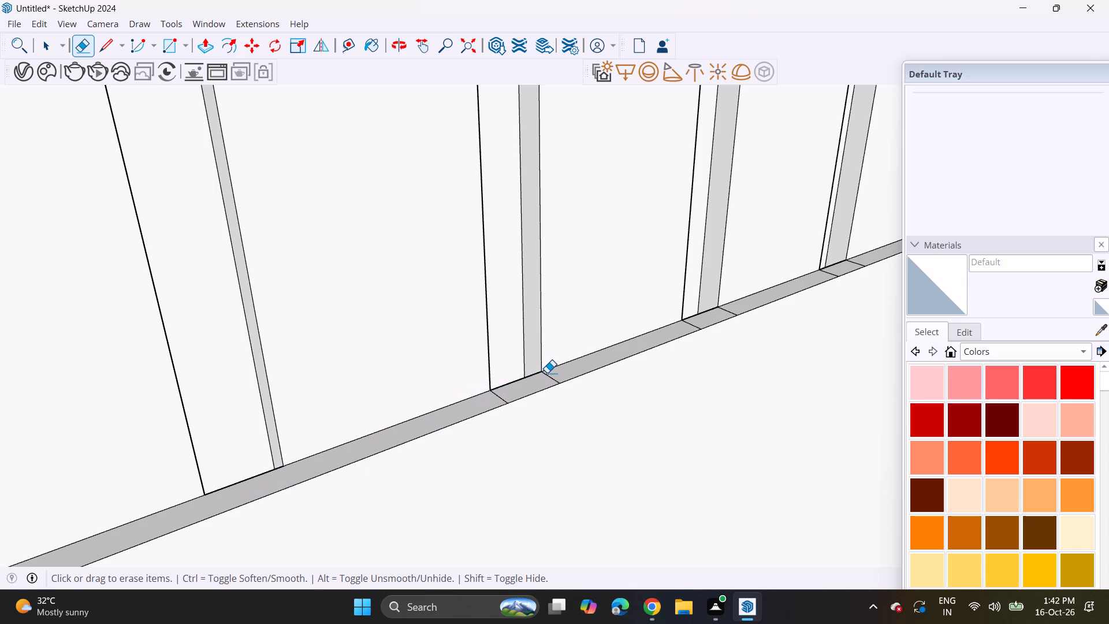
pyautogui.click(548, 373)
pyautogui.click(502, 398)
# Erase six more short seam lines farther right along the panel's top face.
pyautogui.keyDown('shift'); pyautogui.moveTo(538, 387); pyautogui.dragTo(55, 563, button='middle'); pyautogui.keyUp('shift')
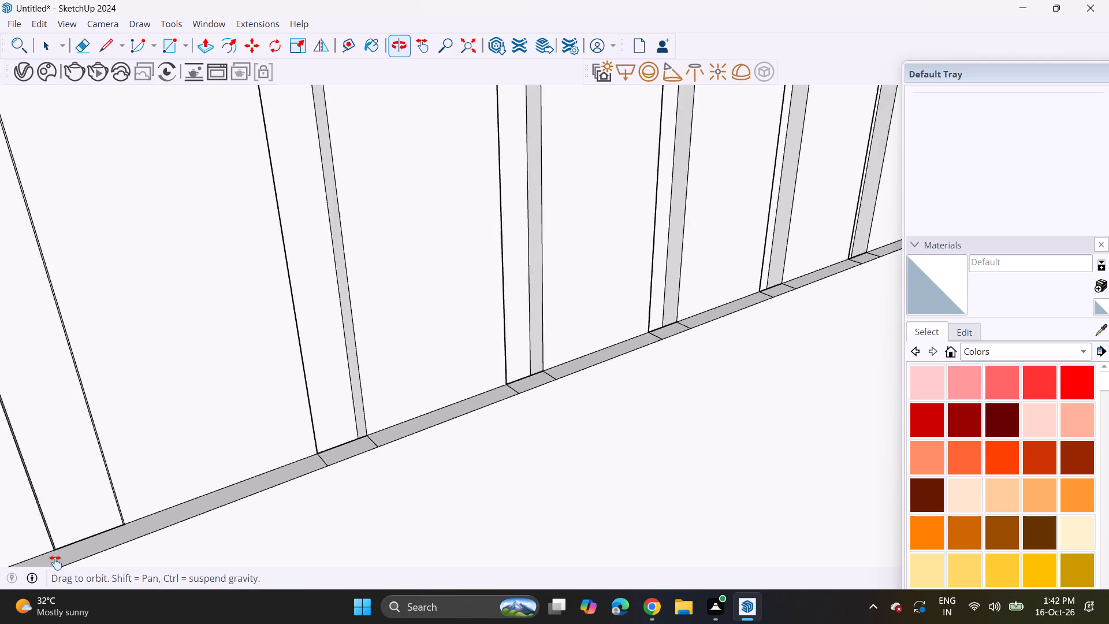
pyautogui.keyDown('shift'); pyautogui.moveTo(55, 563); pyautogui.dragTo(20, 578, button='middle'); pyautogui.keyUp('shift')
pyautogui.scroll(3, 191, 491)
pyautogui.click(270, 491)
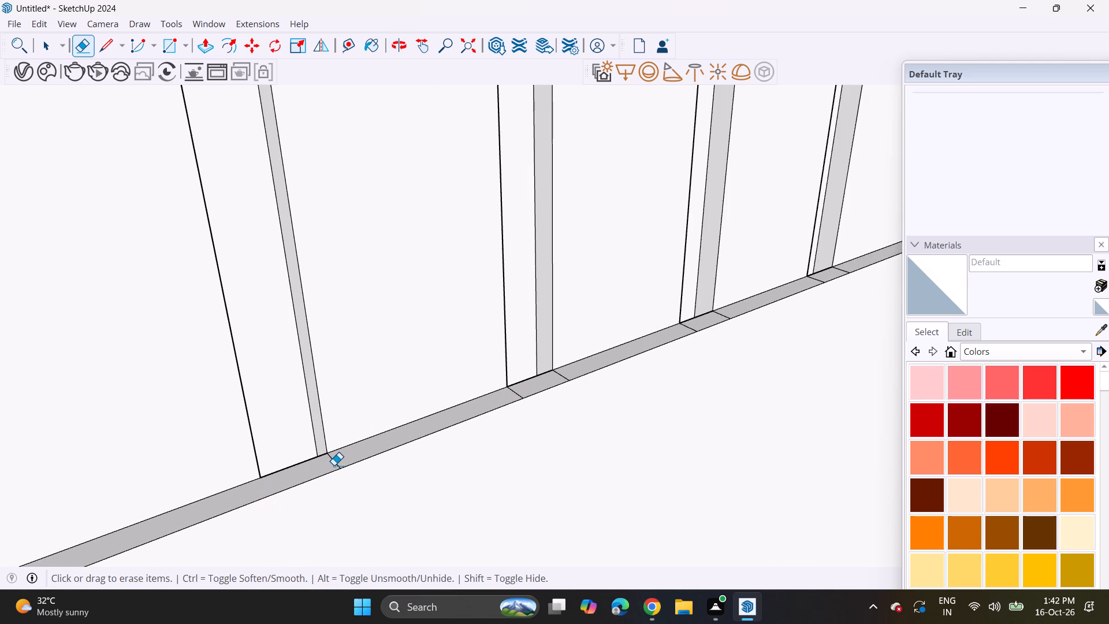
pyautogui.click(334, 465)
pyautogui.moveTo(509, 393); pyautogui.dragTo(523, 390)
pyautogui.moveTo(559, 376); pyautogui.dragTo(564, 373)
pyautogui.moveTo(583, 381); pyautogui.dragTo(157, 559, button='middle')
pyautogui.scroll(3, 279, 477)
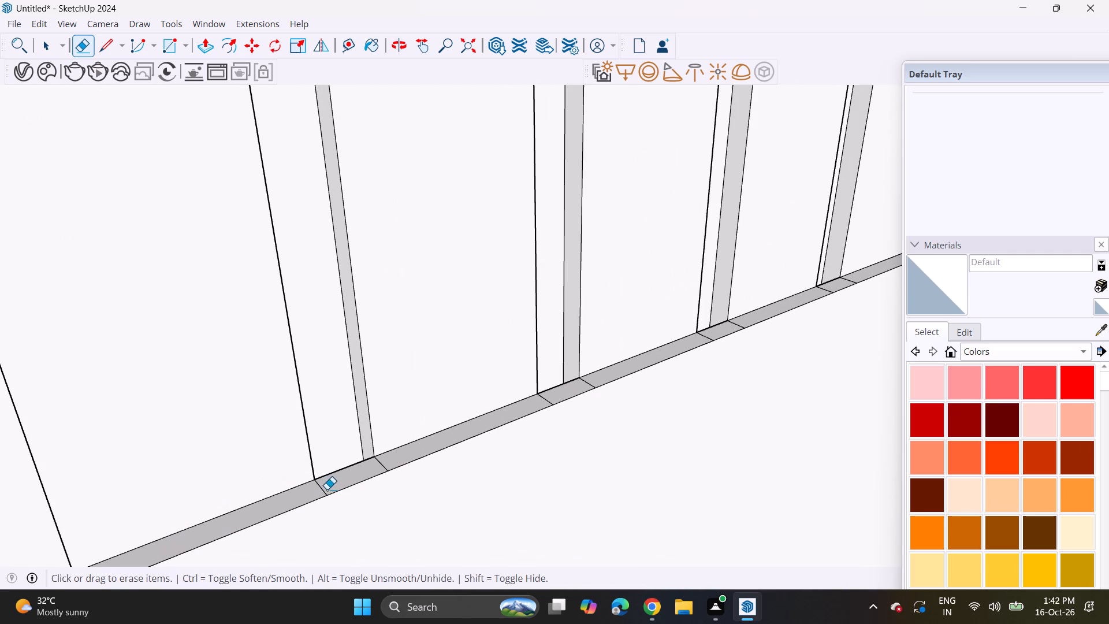
pyautogui.click(327, 489)
pyautogui.click(385, 467)
# Erase four further short seam lines along the panel's top face toward its right end.
pyautogui.keyDown('shift'); pyautogui.moveTo(435, 462); pyautogui.dragTo(130, 569, button='middle'); pyautogui.keyUp('shift')
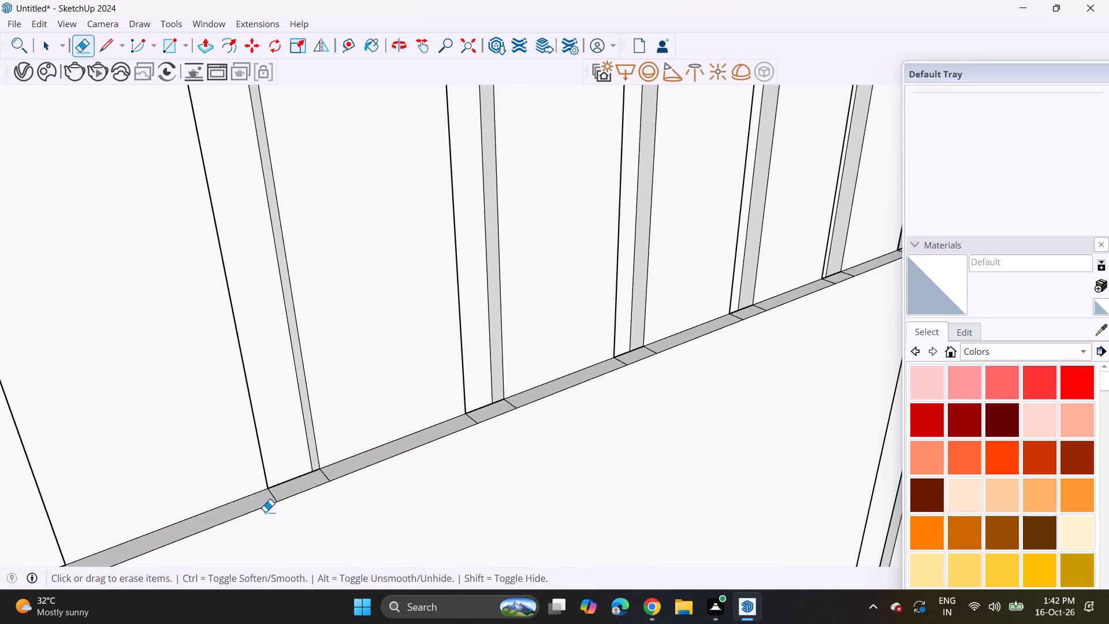
pyautogui.click(267, 493)
pyautogui.moveTo(280, 493); pyautogui.dragTo(267, 499)
pyautogui.moveTo(330, 474); pyautogui.dragTo(324, 477)
pyautogui.click(472, 421)
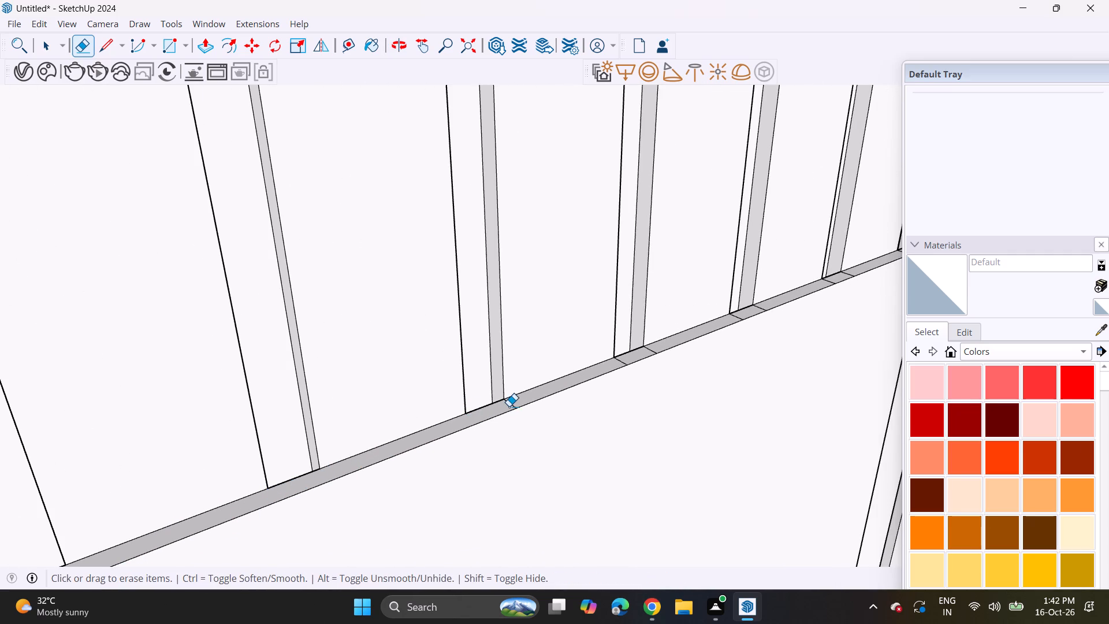
pyautogui.click(510, 406)
# Erase the last seven short seam lines up to the right end of the panel's top face.
pyautogui.keyDown('shift'); pyautogui.moveTo(514, 410); pyautogui.dragTo(92, 574, button='middle'); pyautogui.keyUp('shift')
pyautogui.scroll(2, 272, 474)
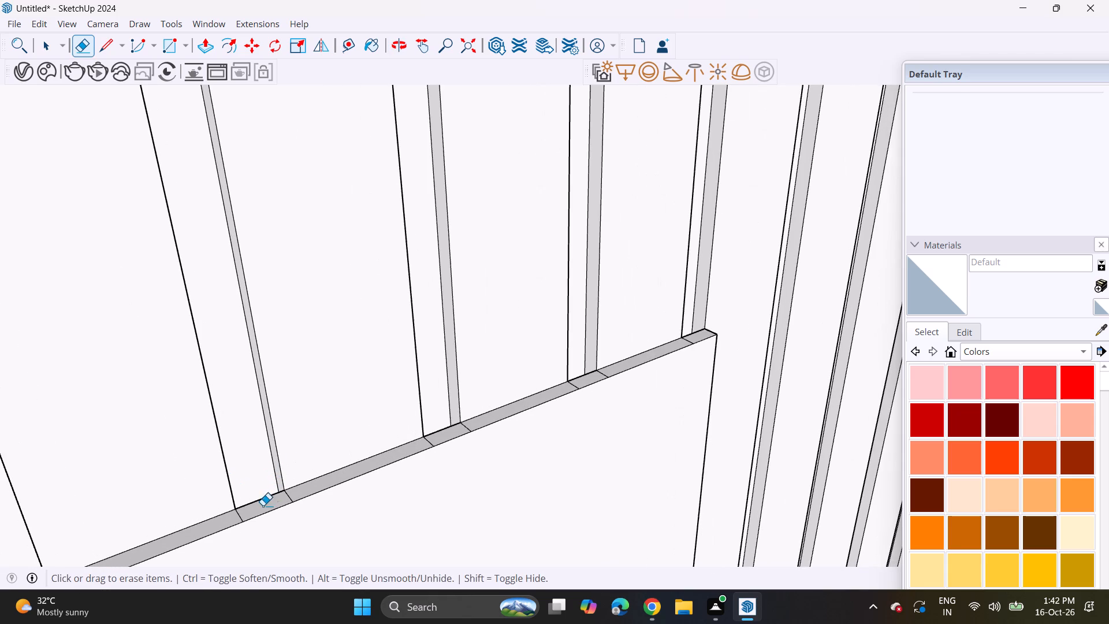
pyautogui.click(240, 514)
pyautogui.click(292, 495)
pyautogui.click(287, 499)
pyautogui.click(427, 443)
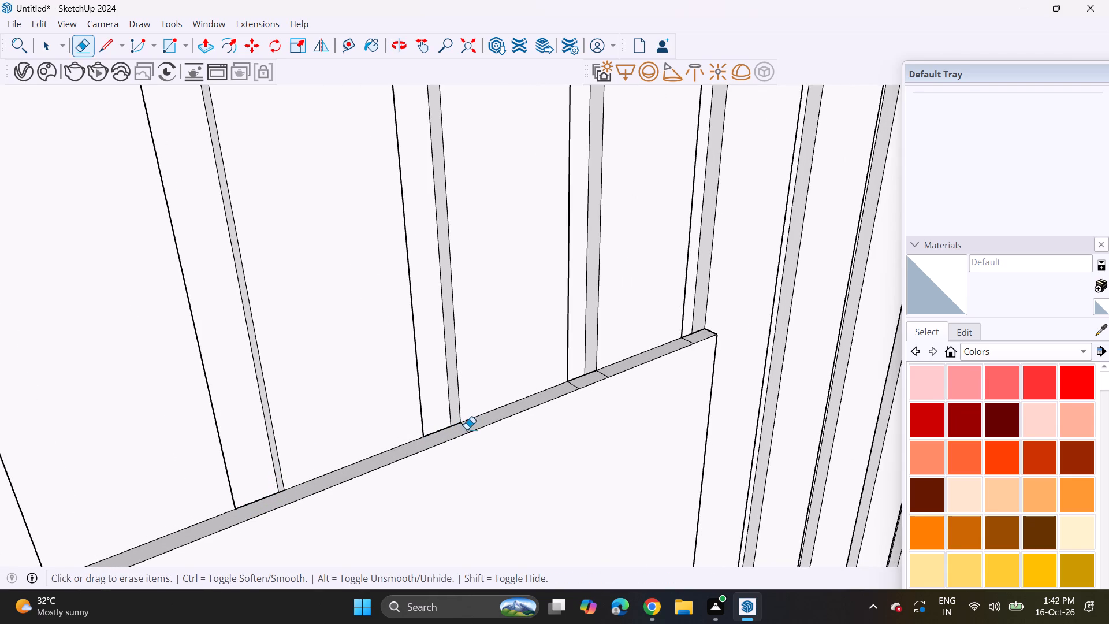
pyautogui.click(467, 429)
pyautogui.click(574, 385)
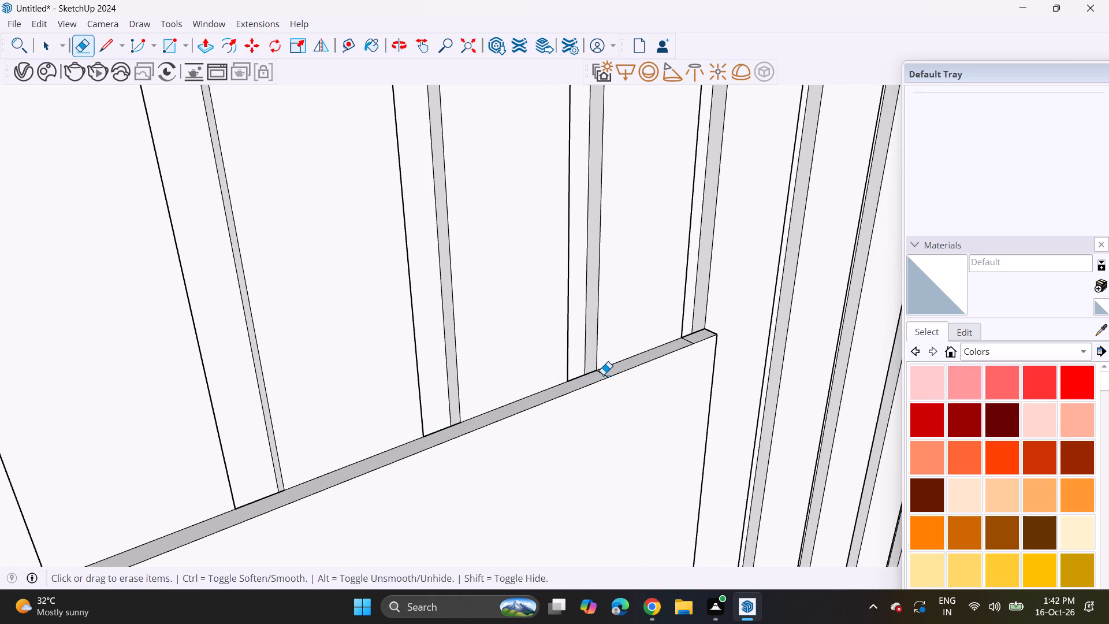
pyautogui.click(603, 374)
pyautogui.moveTo(508, 425); pyautogui.dragTo(292, 518, button='middle')
pyautogui.scroll(3, 482, 430)
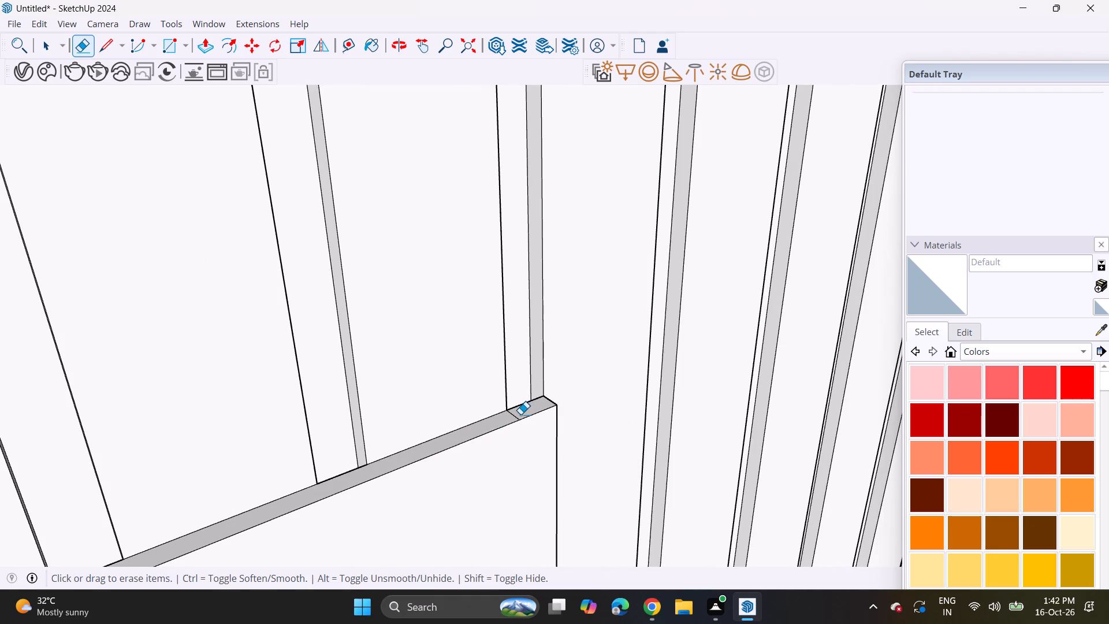
pyautogui.click(511, 415)
# Examine the cleaned central panel and the surrounding slats from the front.
pyautogui.scroll(-8, 510, 426)
pyautogui.moveTo(486, 463); pyautogui.dragTo(332, 337, button='middle')
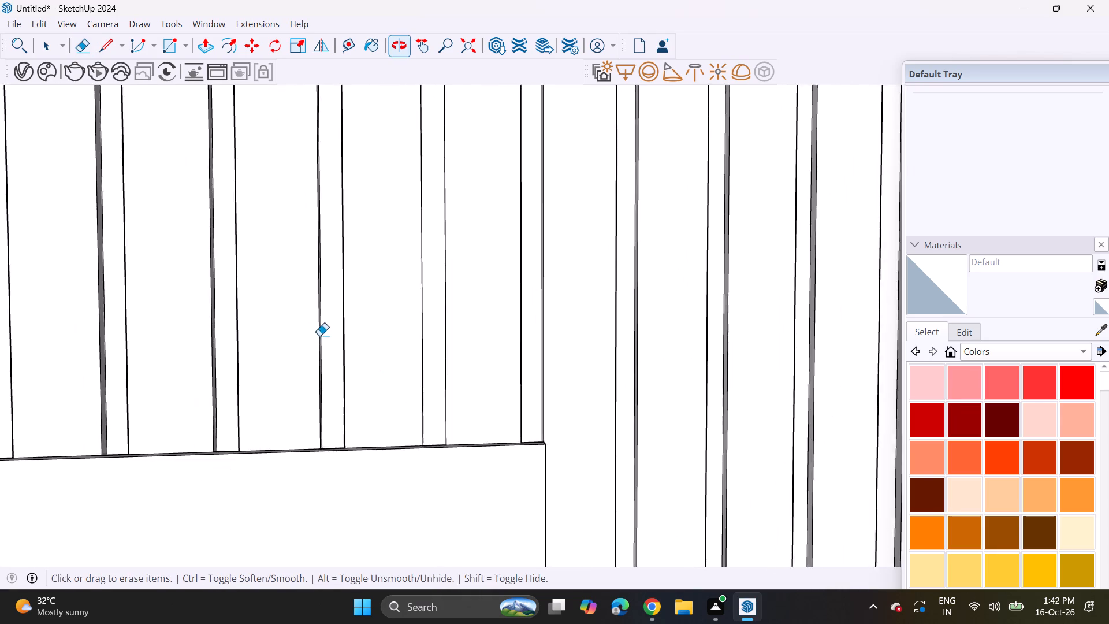
pyautogui.scroll(-14, 315, 332)
pyautogui.scroll(-1, 260, 409)
pyautogui.scroll(-3, 310, 367)
pyautogui.moveTo(277, 426); pyautogui.dragTo(396, 268, button='middle')
pyautogui.keyDown('shift'); pyautogui.moveTo(395, 272); pyautogui.dragTo(598, 308, button='middle'); pyautogui.keyUp('shift')
pyautogui.moveTo(585, 317); pyautogui.dragTo(541, 359, button='middle')
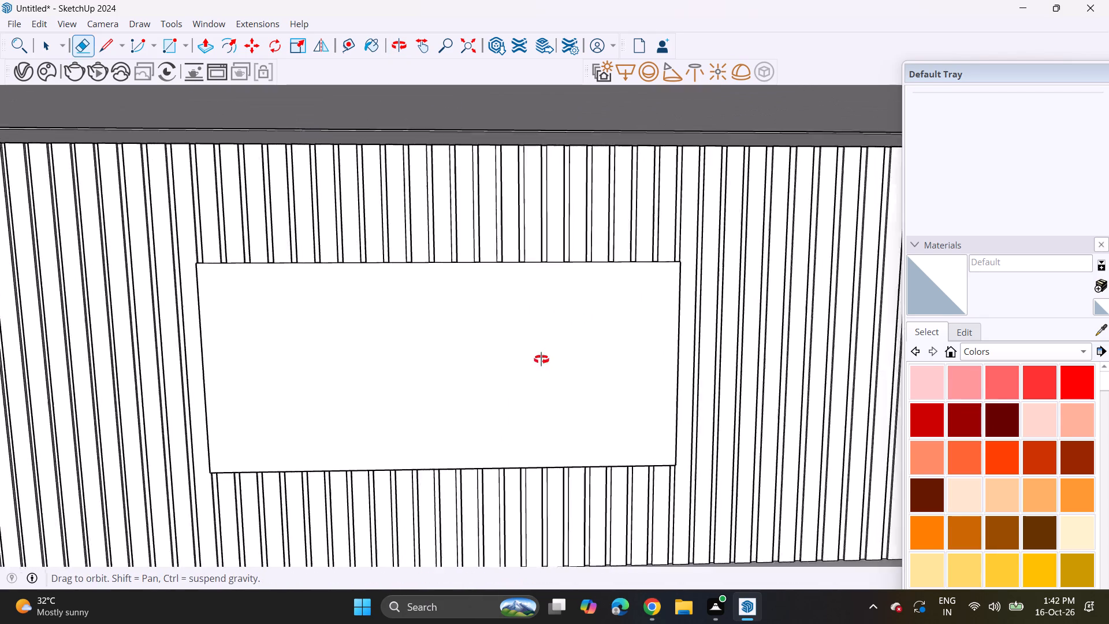
pyautogui.moveTo(541, 359); pyautogui.dragTo(456, 345, button='middle')
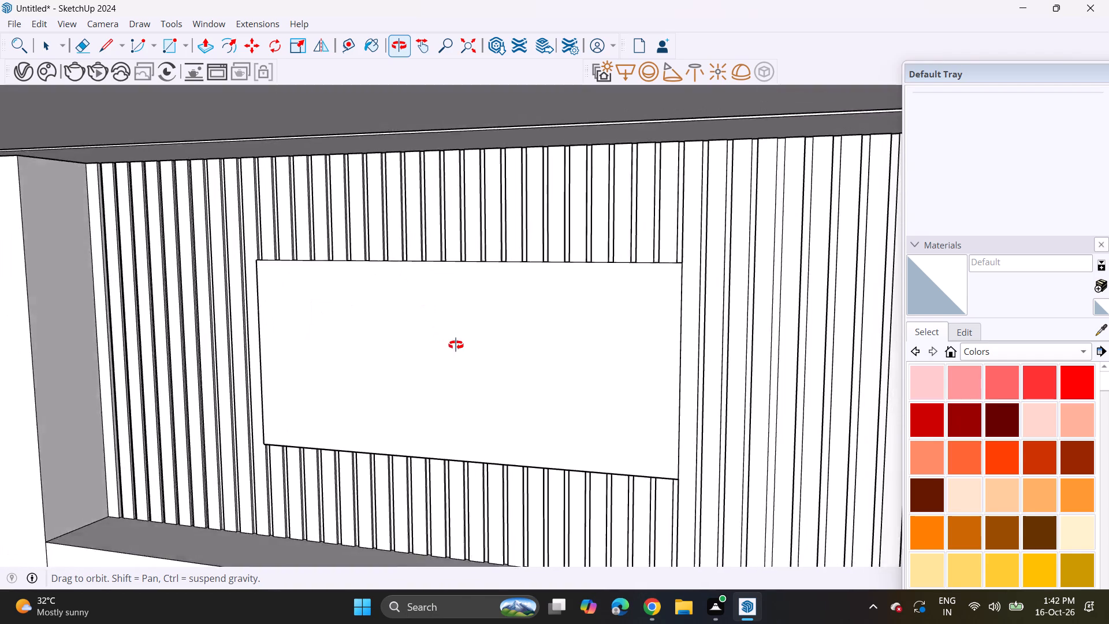
pyautogui.moveTo(456, 345); pyautogui.dragTo(491, 360, button='middle')
# Push/Pull the panel's narrow top face upward until the front face is about 31.3 ft².
pyautogui.moveTo(527, 270); pyautogui.dragTo(534, 329, button='middle')
pyautogui.scroll(1, 534, 343)
pyautogui.moveTo(541, 339); pyautogui.dragTo(492, 239, button='middle')
pyautogui.keyDown('shift'); pyautogui.moveTo(552, 411); pyautogui.dragTo(534, 392, button='middle'); pyautogui.keyUp('shift')
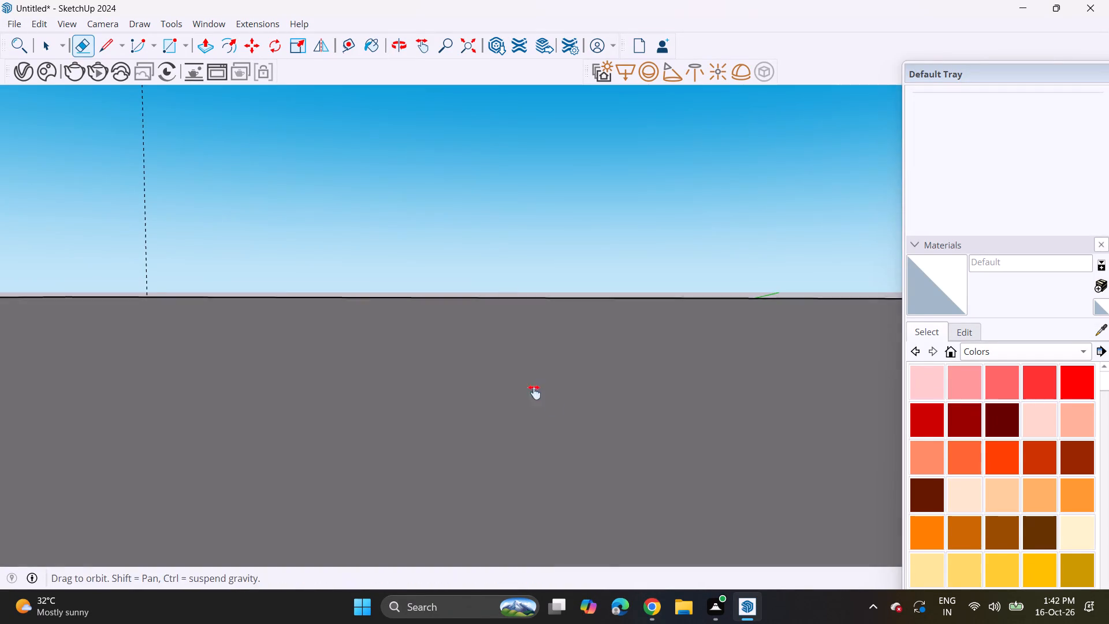
pyautogui.keyDown('shift'); pyautogui.moveTo(534, 392); pyautogui.dragTo(458, 179, button='middle'); pyautogui.keyUp('shift')
pyautogui.keyDown('shift'); pyautogui.scroll(1, 461, 208); pyautogui.keyUp('shift')
pyautogui.moveTo(512, 412); pyautogui.dragTo(420, 174, button='middle')
pyautogui.keyDown('shift'); pyautogui.moveTo(487, 388); pyautogui.dragTo(392, 117, button='middle'); pyautogui.keyUp('shift')
pyautogui.keyDown('shift'); pyautogui.moveTo(505, 417); pyautogui.dragTo(438, 178, button='middle'); pyautogui.keyUp('shift')
pyautogui.middleClick(560, 434)
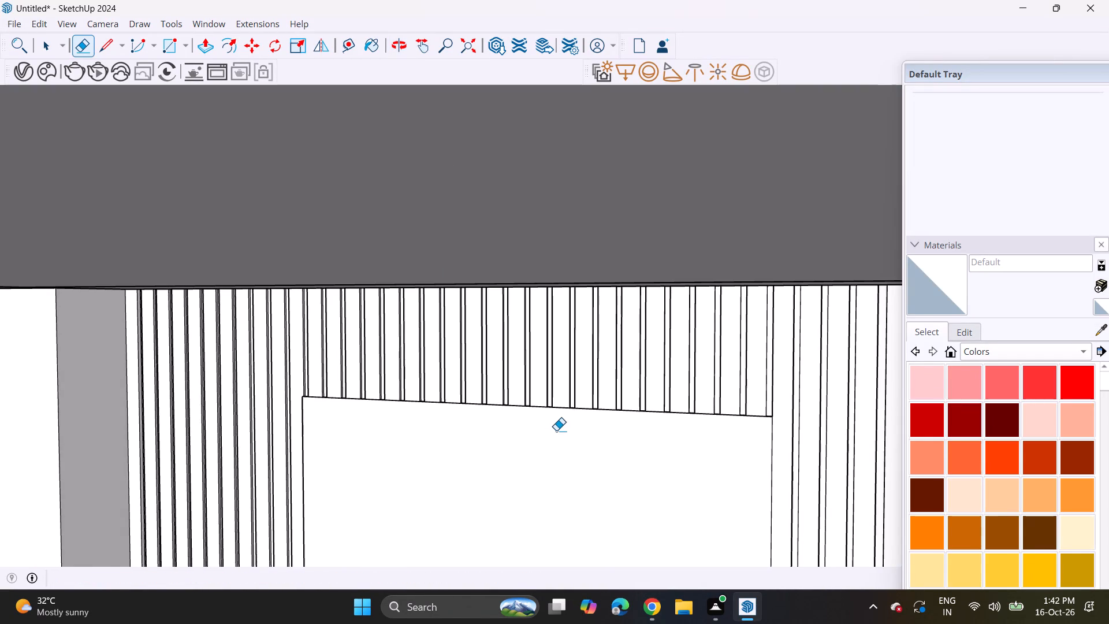
pyautogui.scroll(5, 556, 430)
pyautogui.moveTo(560, 404); pyautogui.dragTo(550, 441, button='middle')
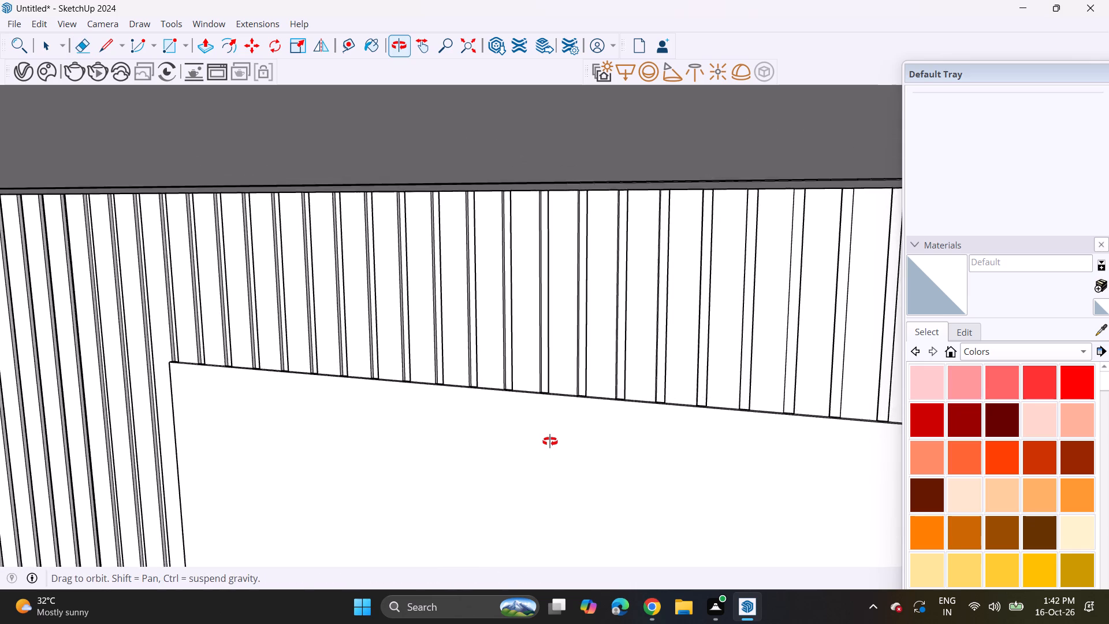
pyautogui.moveTo(550, 441); pyautogui.dragTo(548, 450, button='middle')
pyautogui.scroll(2, 582, 391)
pyautogui.keyDown('shift'); pyautogui.moveTo(583, 419); pyautogui.dragTo(444, 155, button='middle'); pyautogui.keyUp('shift')
pyautogui.keyDown('shift'); pyautogui.moveTo(549, 414); pyautogui.dragTo(471, 246, button='middle'); pyautogui.keyUp('shift')
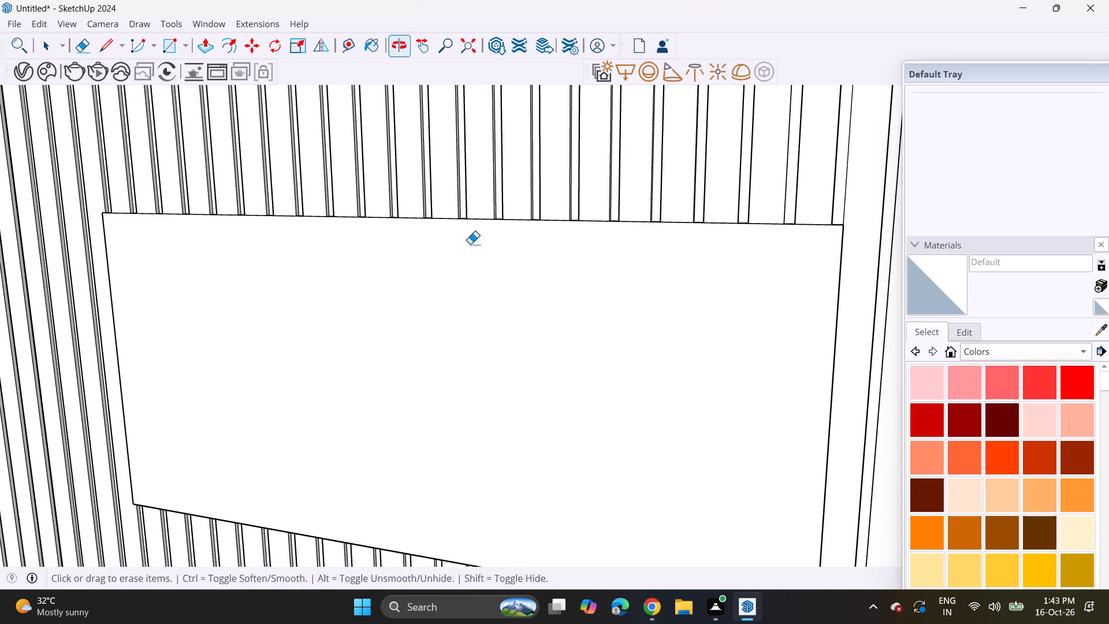
pyautogui.moveTo(470, 244); pyautogui.dragTo(275, 287, button='middle')
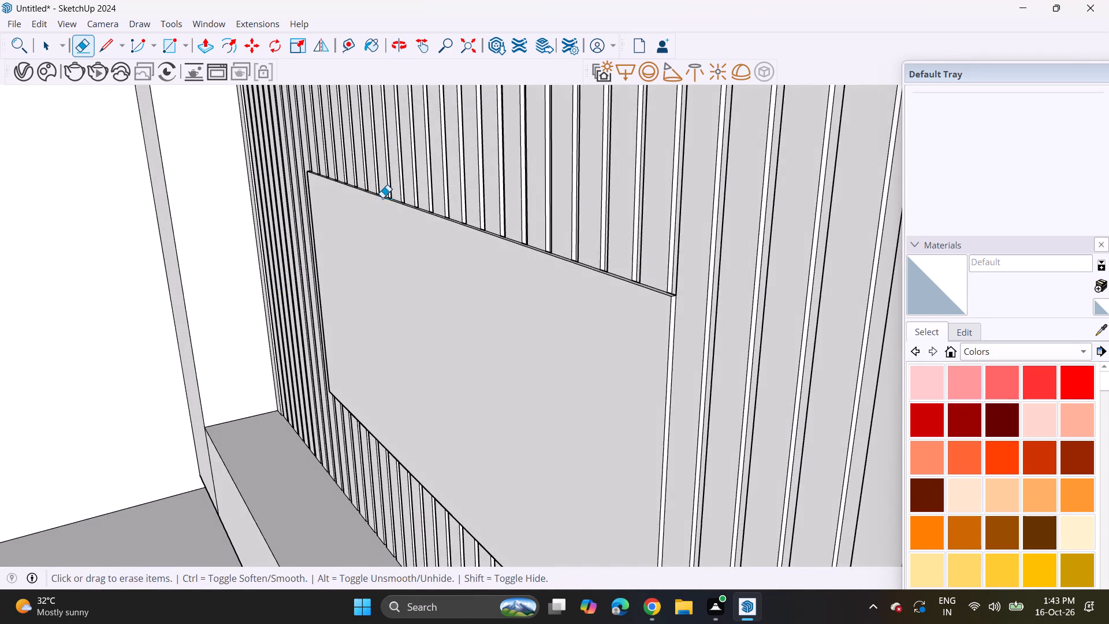
pyautogui.scroll(3, 382, 198)
pyautogui.click(210, 42)
pyautogui.moveTo(408, 282); pyautogui.dragTo(347, 273, button='middle')
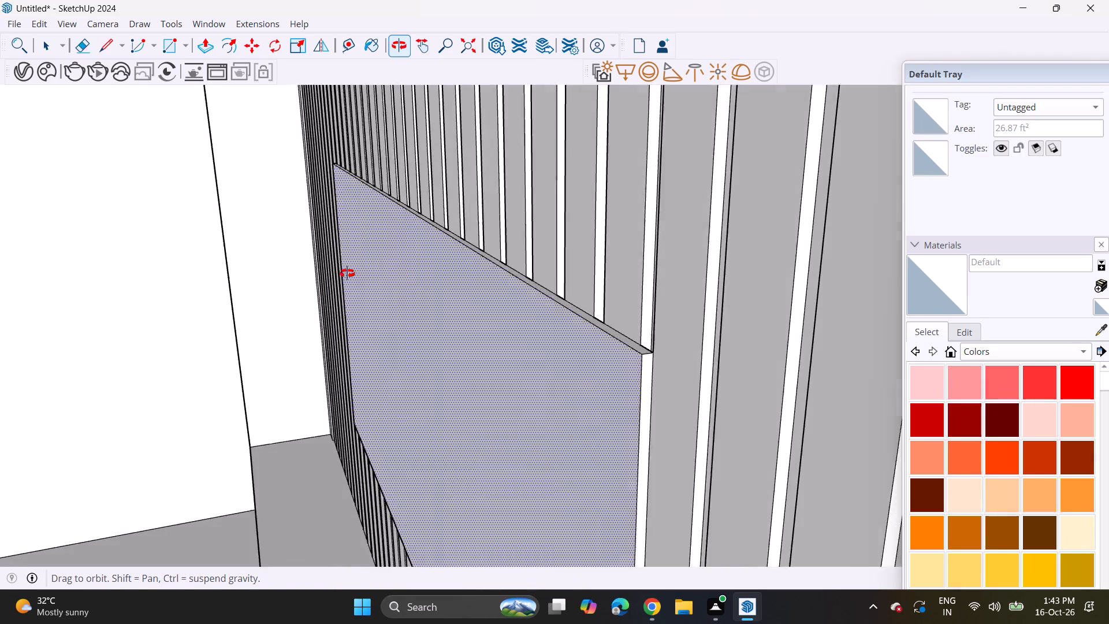
pyautogui.moveTo(347, 273); pyautogui.dragTo(331, 281, button='middle')
pyautogui.click(550, 383)
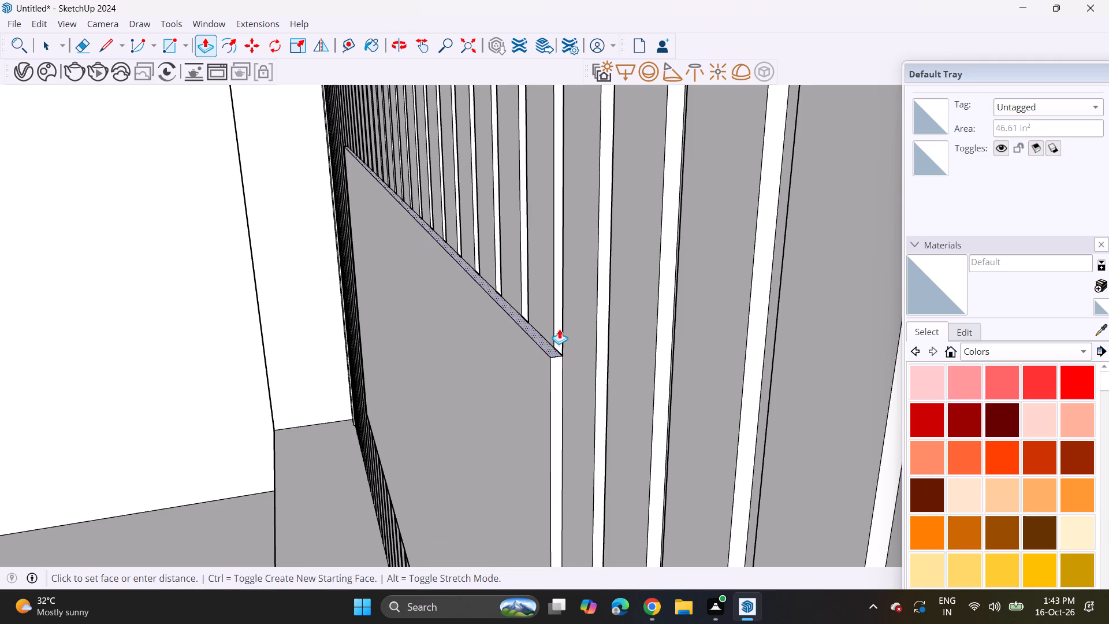
pyautogui.click(567, 224)
# Push/Pull the central panel's narrow right side face outward until the front face is about 33.5 ft².
pyautogui.moveTo(449, 368); pyautogui.dragTo(759, 254, button='middle')
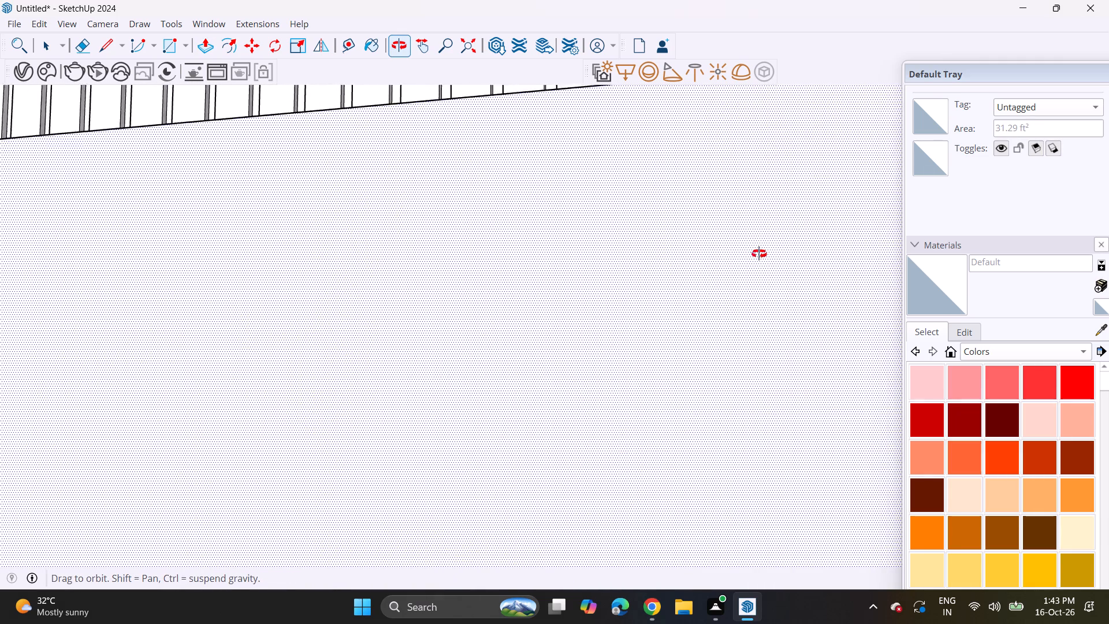
pyautogui.moveTo(759, 254); pyautogui.dragTo(762, 272, button='middle')
pyautogui.scroll(-13, 679, 310)
pyautogui.moveTo(646, 400); pyautogui.dragTo(431, 399, button='middle')
pyautogui.moveTo(422, 395); pyautogui.dragTo(469, 406, button='middle')
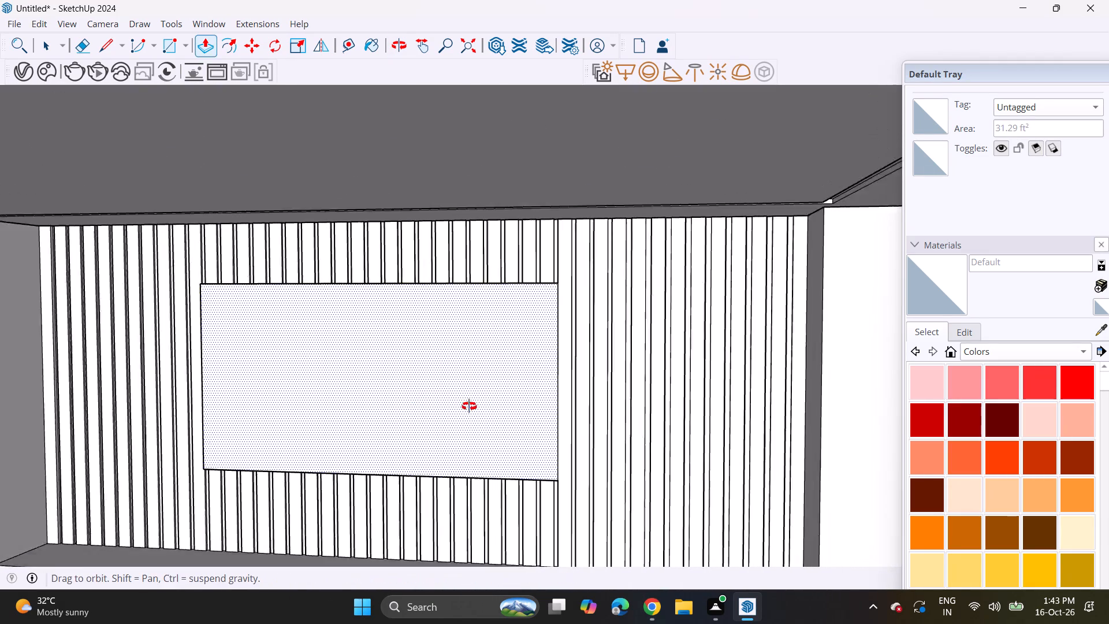
pyautogui.moveTo(469, 406); pyautogui.dragTo(378, 379, button='middle')
pyautogui.scroll(3, 556, 432)
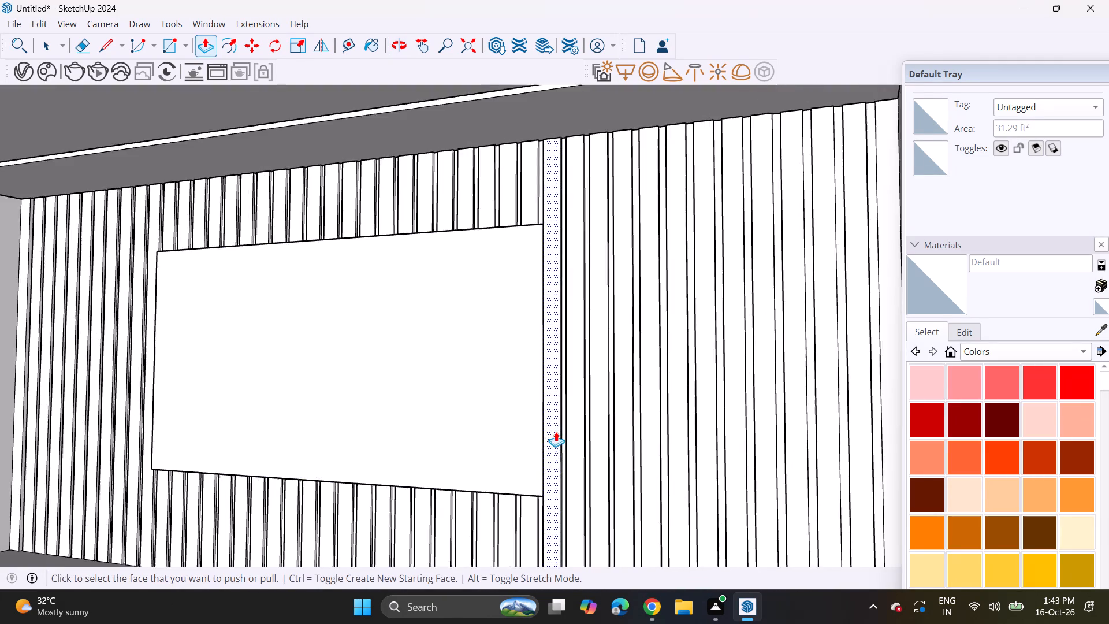
pyautogui.scroll(11, 556, 436)
pyautogui.click(522, 495)
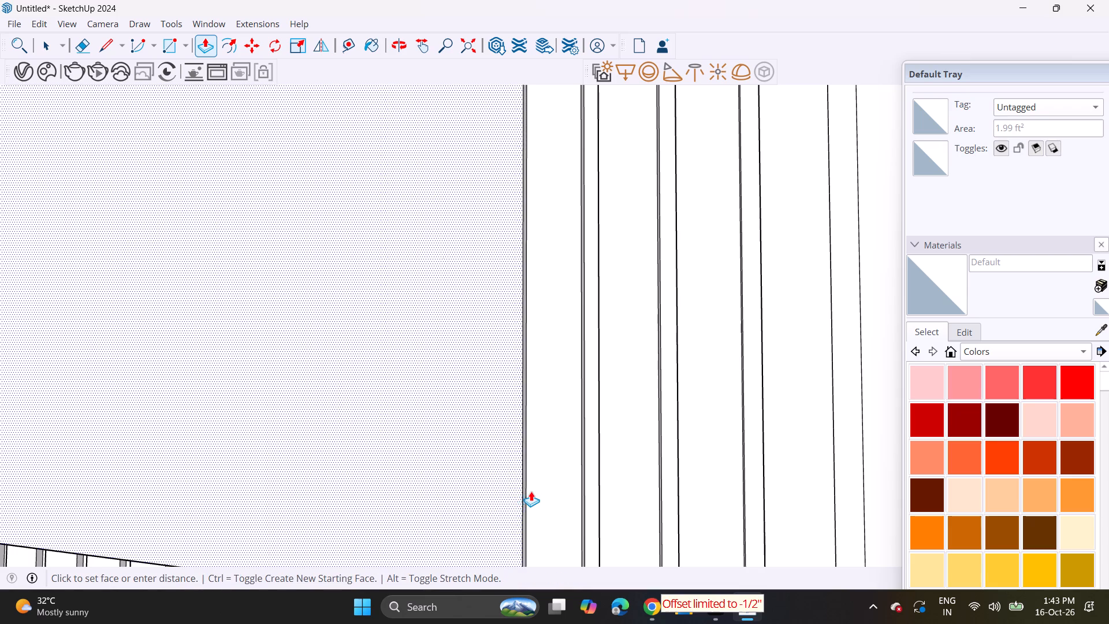
pyautogui.hotkey('ctrl', 'z')
pyautogui.click(525, 488)
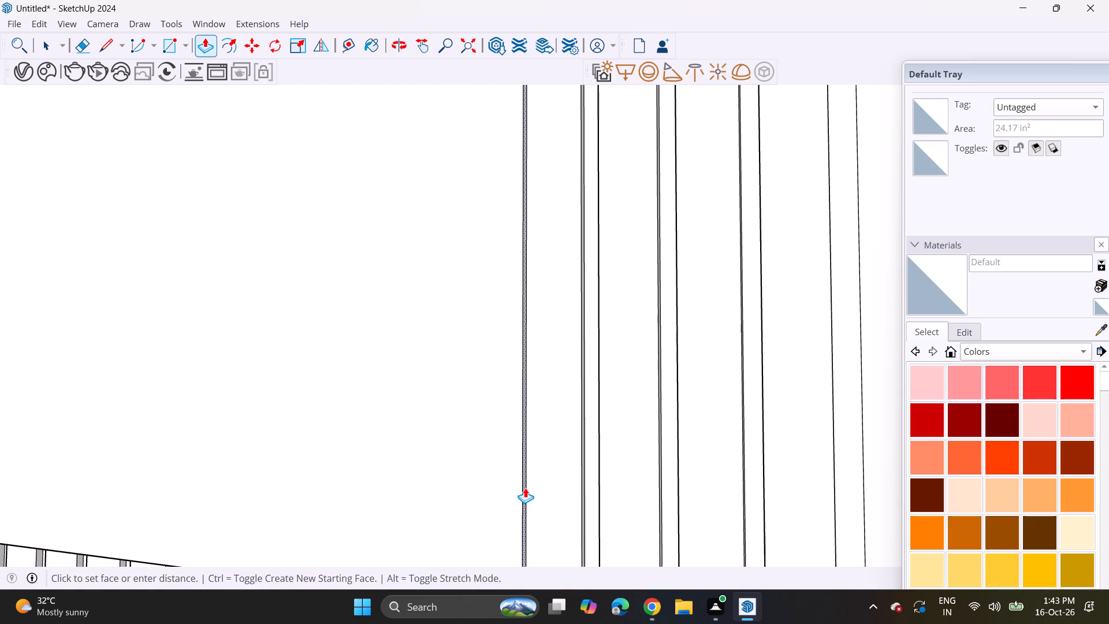
pyautogui.click(637, 481)
# Examine the widened central panel within the whole TV unit from the front, including the left column.
pyautogui.moveTo(546, 500); pyautogui.dragTo(666, 499, button='middle')
pyautogui.scroll(-2, 572, 440)
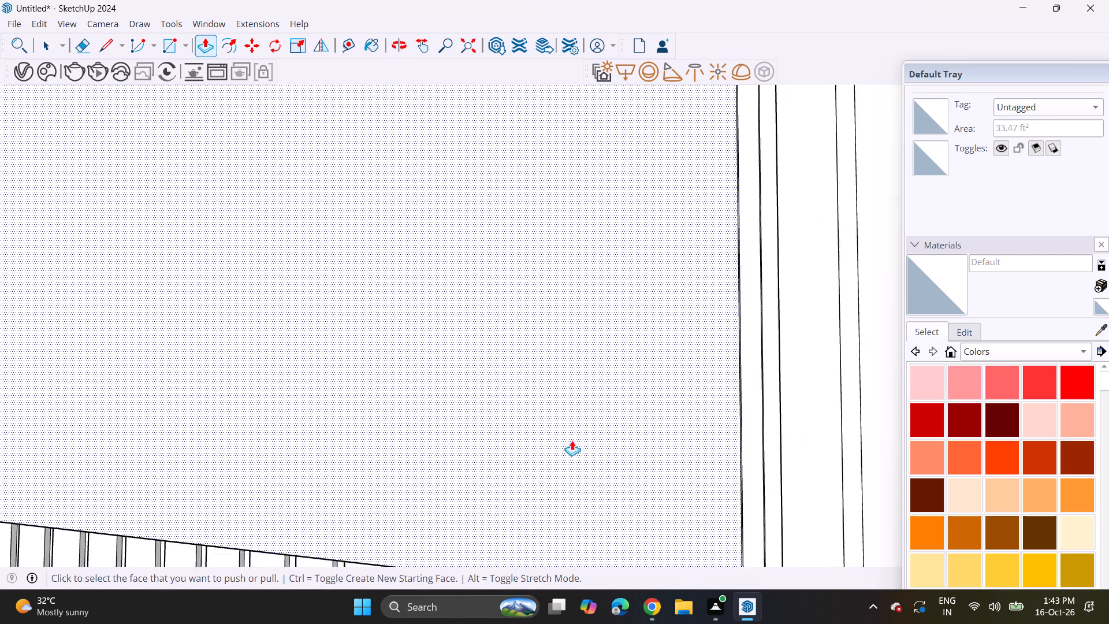
pyautogui.scroll(-6, 572, 440)
pyautogui.moveTo(455, 454); pyautogui.dragTo(623, 466, button='middle')
pyautogui.scroll(-5, 559, 419)
pyautogui.moveTo(524, 443); pyautogui.dragTo(505, 443, button='middle')
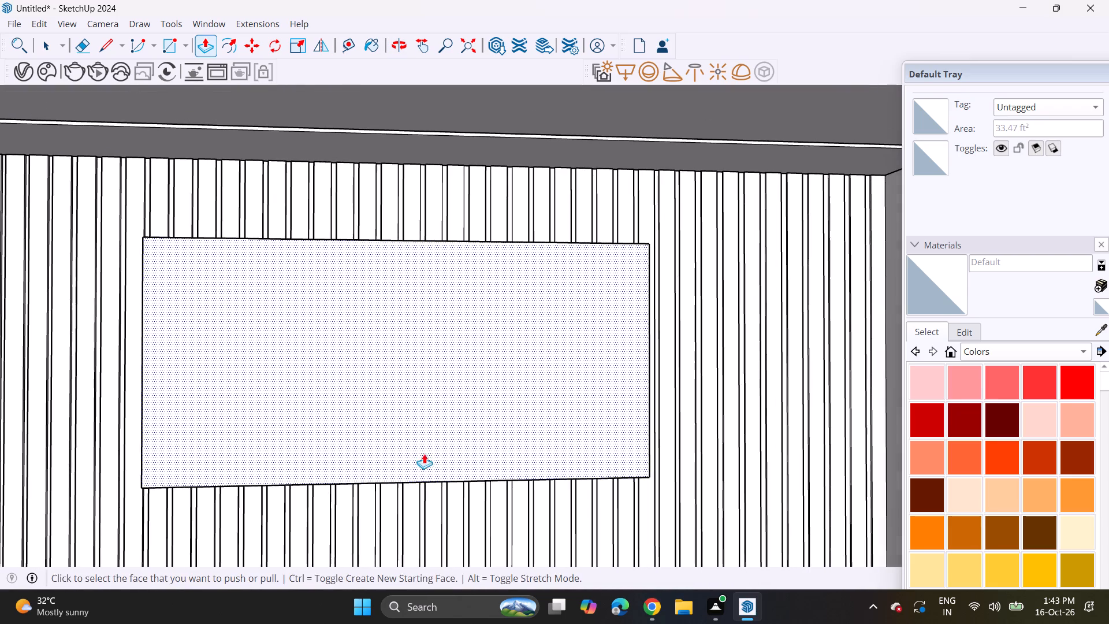
pyautogui.moveTo(422, 425); pyautogui.dragTo(363, 434, button='middle')
pyautogui.keyDown('shift'); pyautogui.moveTo(374, 401); pyautogui.dragTo(460, 453, button='middle'); pyautogui.keyUp('shift')
pyautogui.scroll(-4, 470, 421)
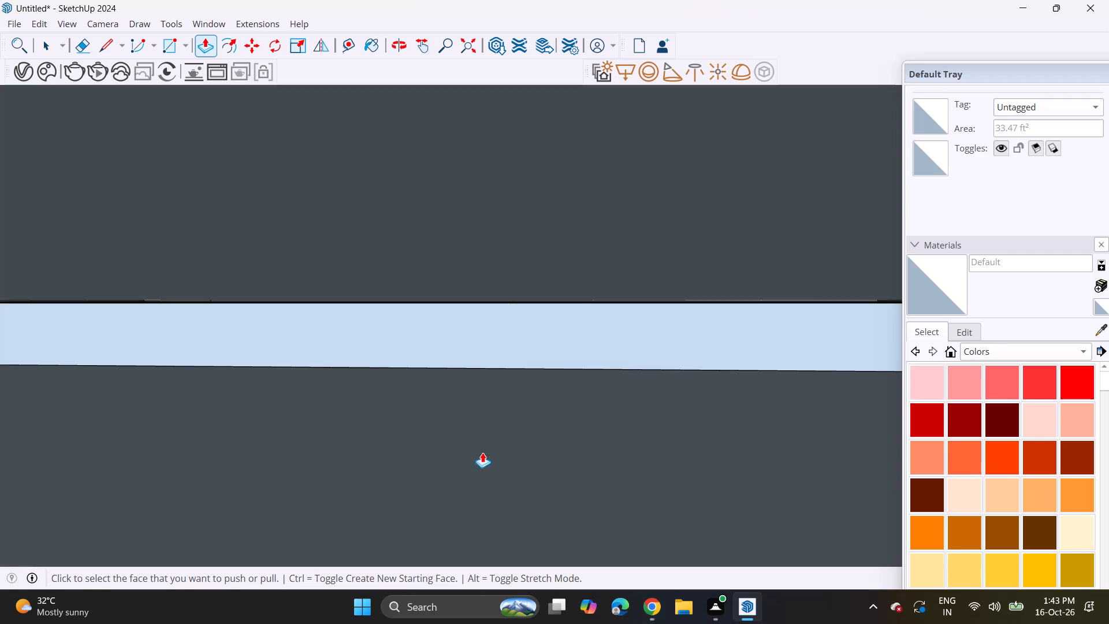
pyautogui.scroll(-1, 482, 452)
pyautogui.keyDown('shift'); pyautogui.moveTo(475, 425); pyautogui.dragTo(468, 290, button='middle'); pyautogui.keyUp('shift')
pyautogui.keyDown('shift'); pyautogui.moveTo(525, 437); pyautogui.dragTo(495, 333, button='middle'); pyautogui.keyUp('shift')
pyautogui.moveTo(493, 333); pyautogui.dragTo(514, 332, button='middle')
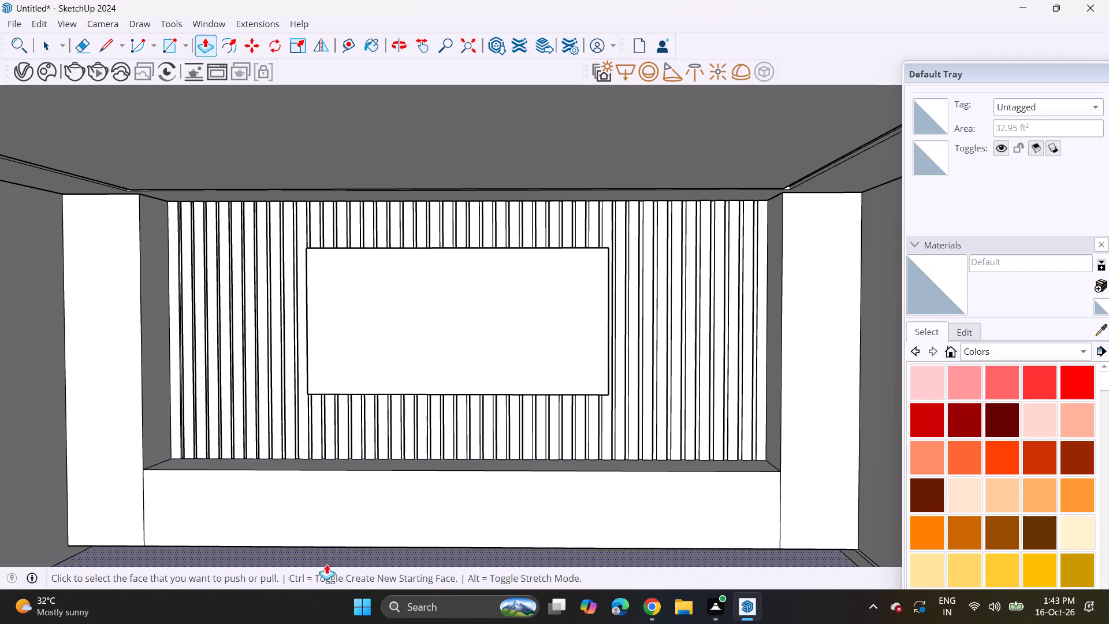
pyautogui.keyDown('shift'); pyautogui.moveTo(269, 506); pyautogui.dragTo(306, 504, button='middle'); pyautogui.keyUp('shift')
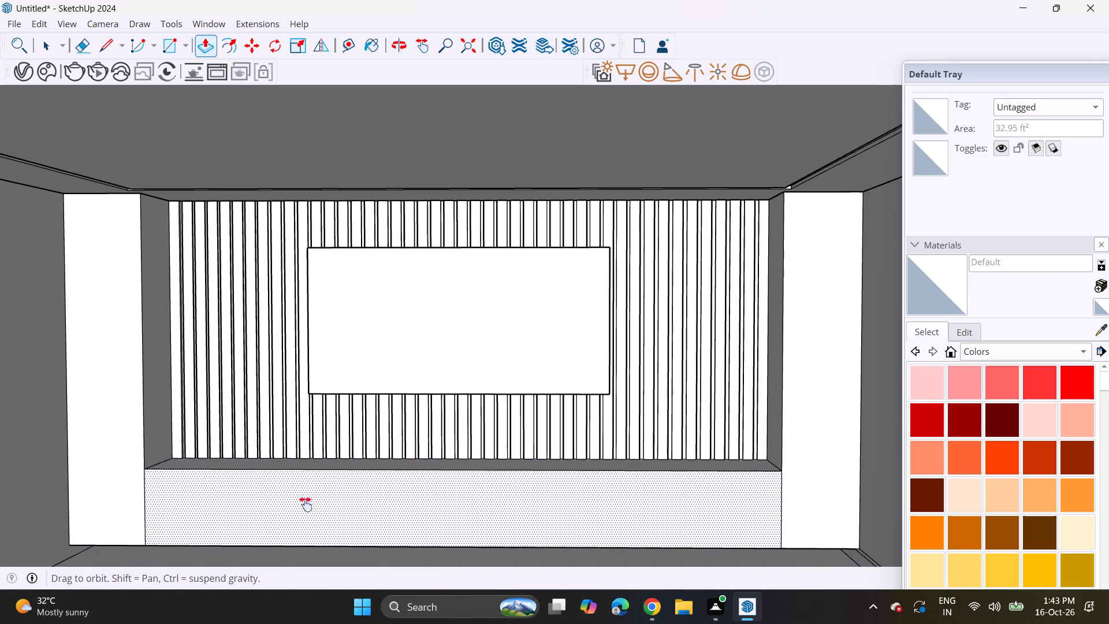
pyautogui.keyDown('shift'); pyautogui.moveTo(306, 504); pyautogui.dragTo(462, 511, button='middle'); pyautogui.keyUp('shift')
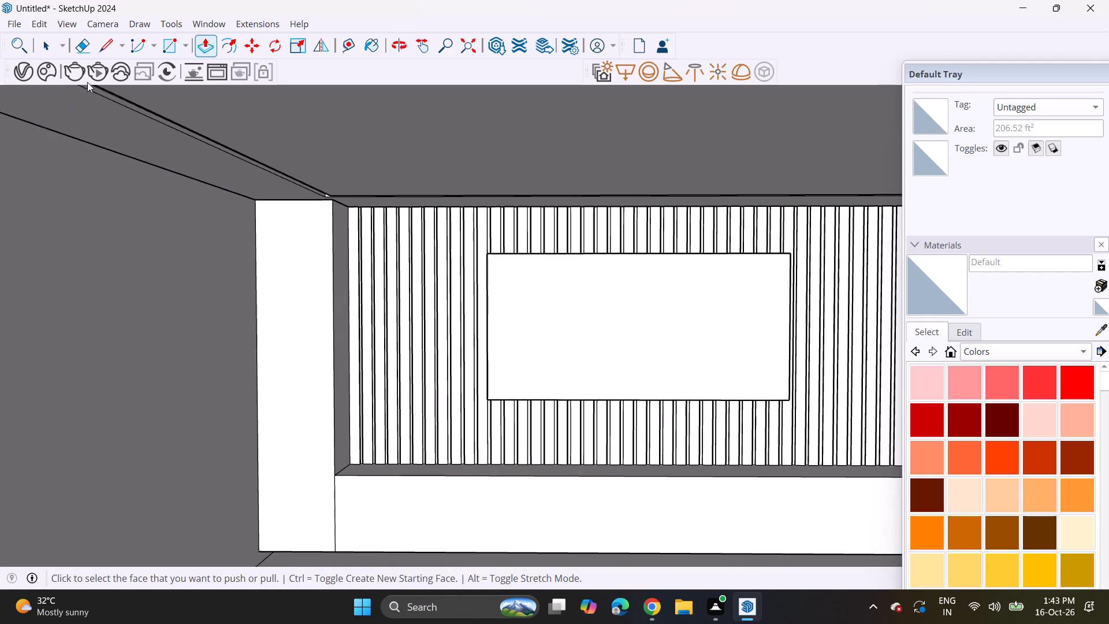
# Offset the left column's front outline inward, leaving a narrow border around an inner rectangle about 1' 9 3/16" wide.
pyautogui.click(229, 48)
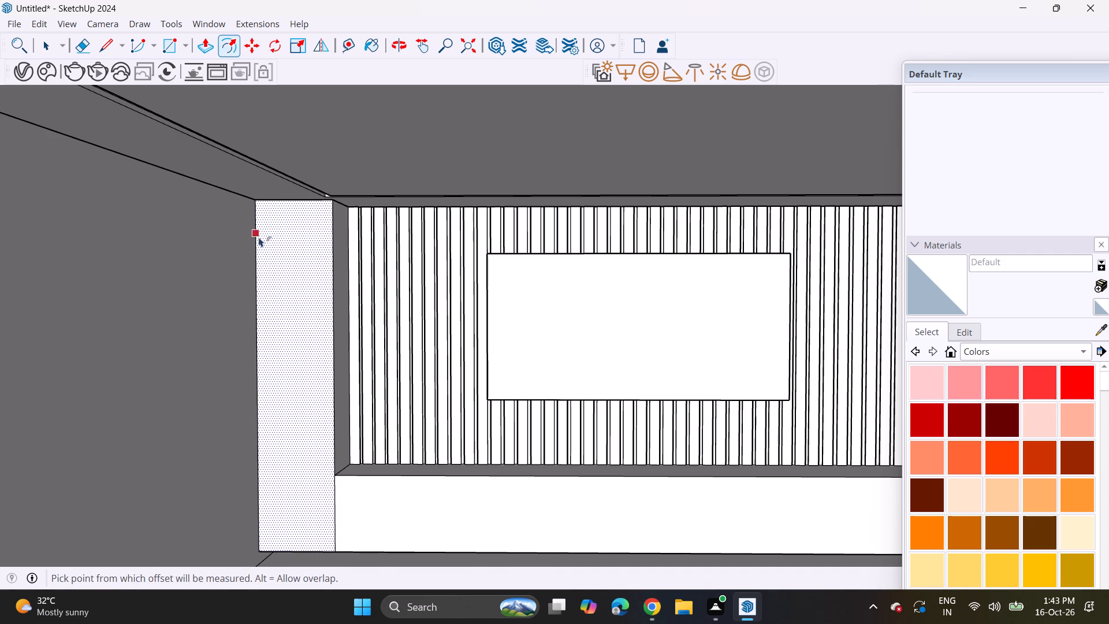
pyautogui.click(260, 332)
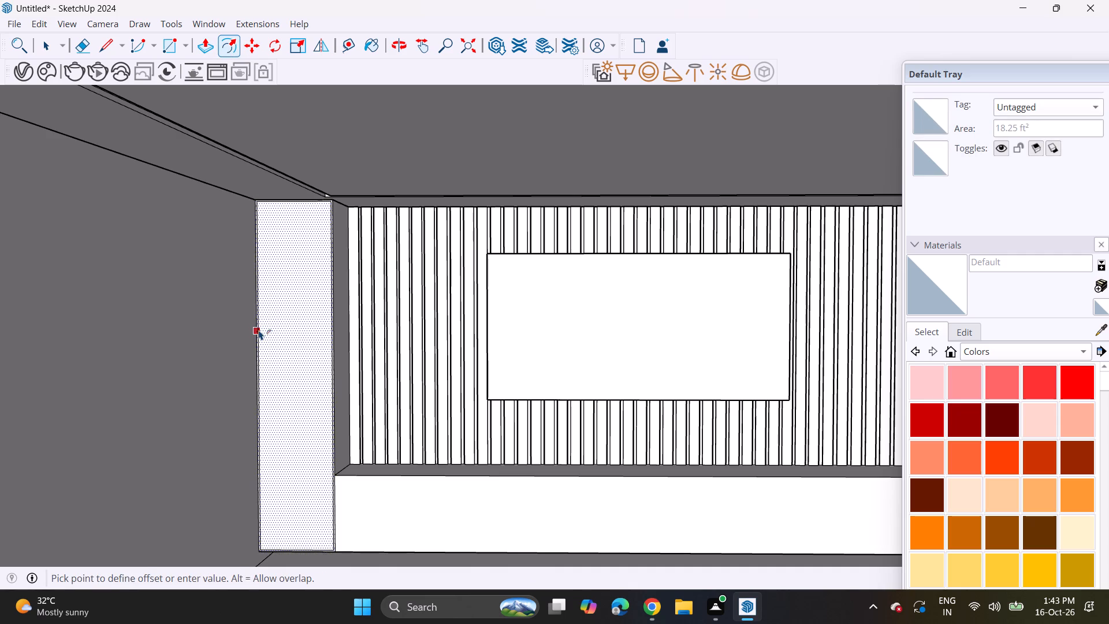
pyautogui.click(262, 329)
# Copy the inner rectangle's top edge down to its bottom edge and divide the span into 5 equal sections.
pyautogui.press('space')
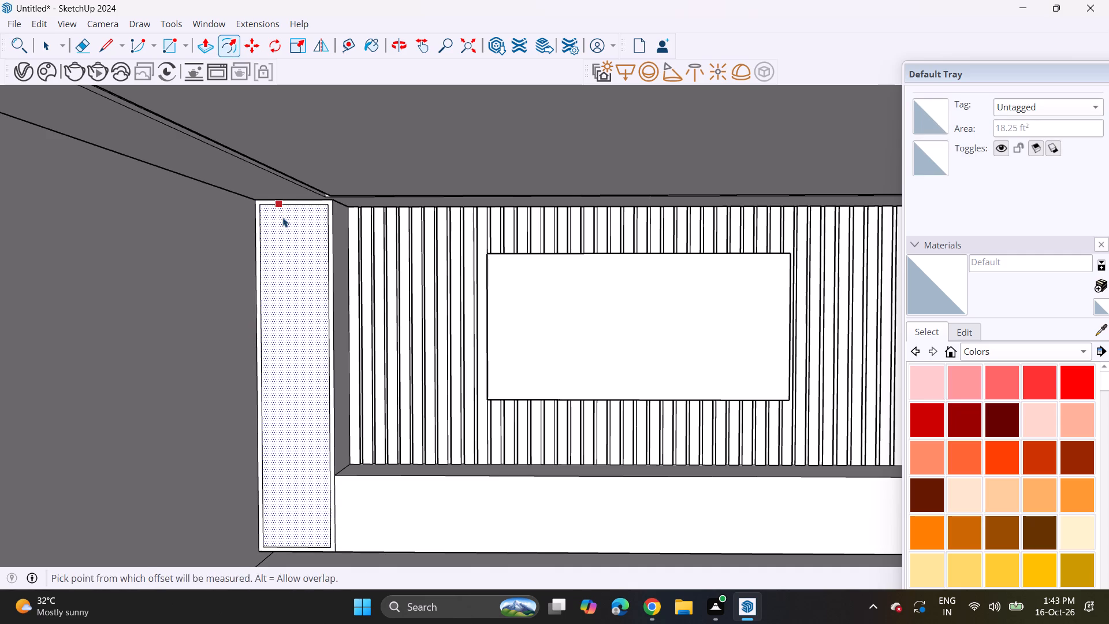
pyautogui.click(291, 203)
pyautogui.click(293, 206)
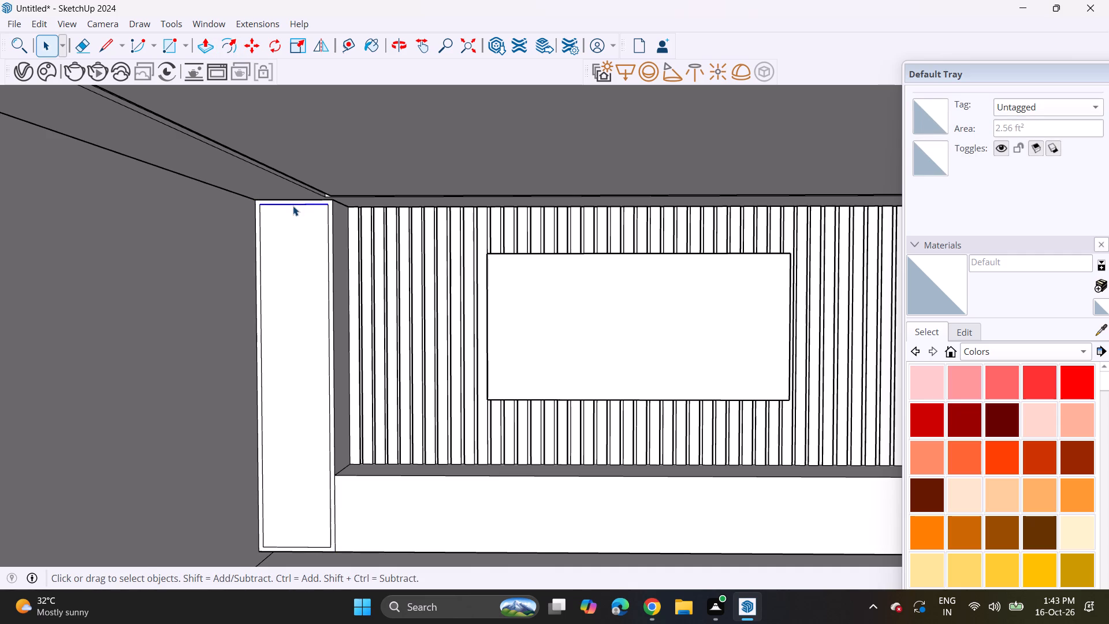
pyautogui.press('m')
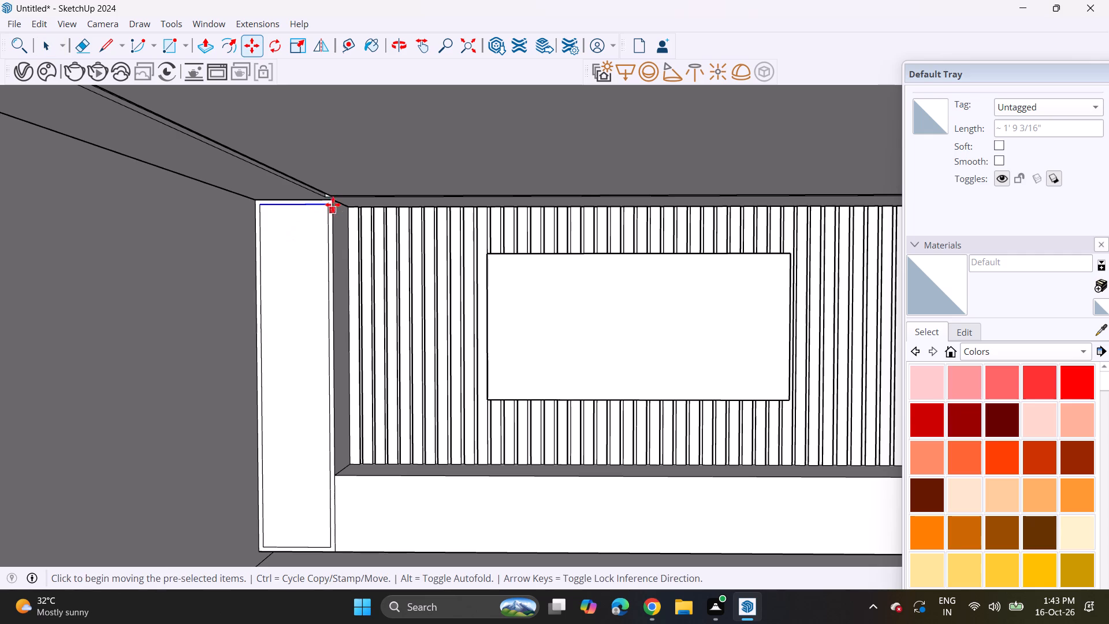
pyautogui.click(325, 206)
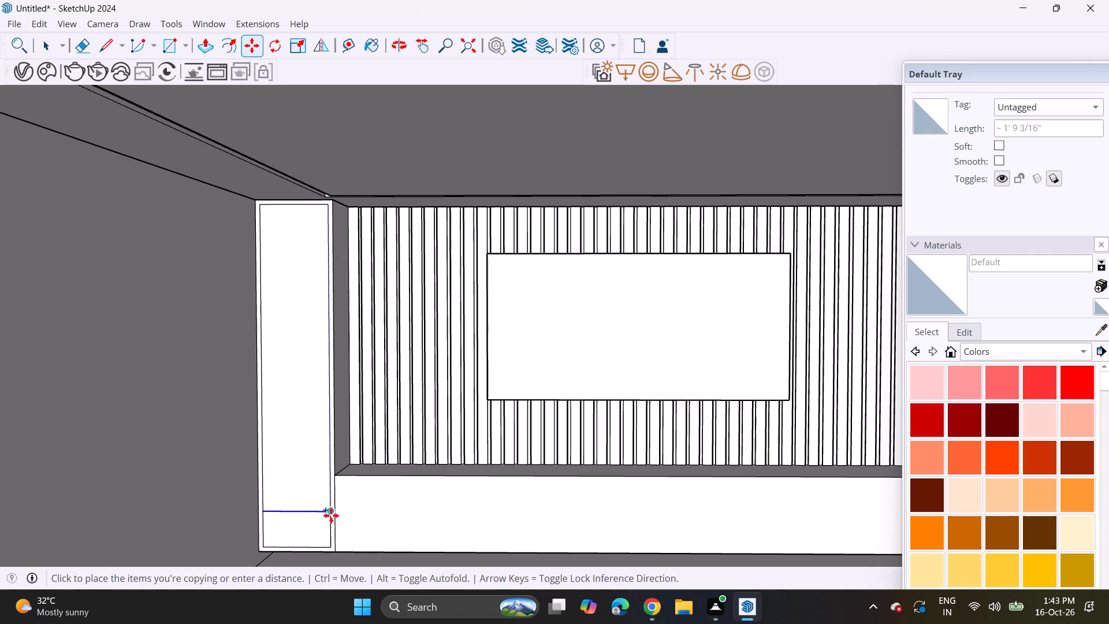
pyautogui.click(329, 552)
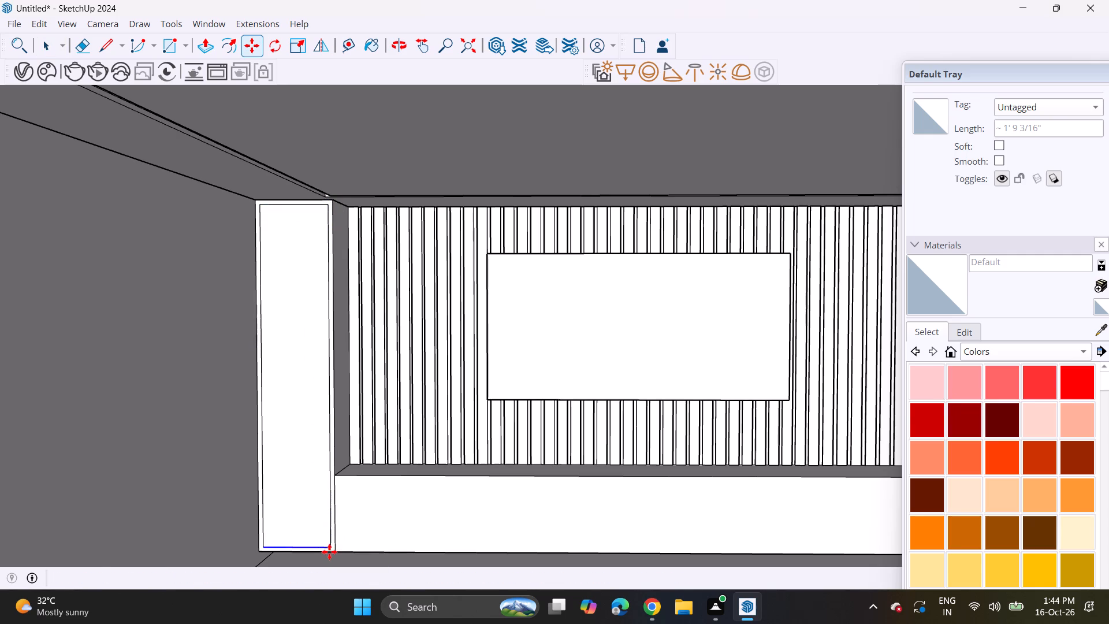
pyautogui.press('/')
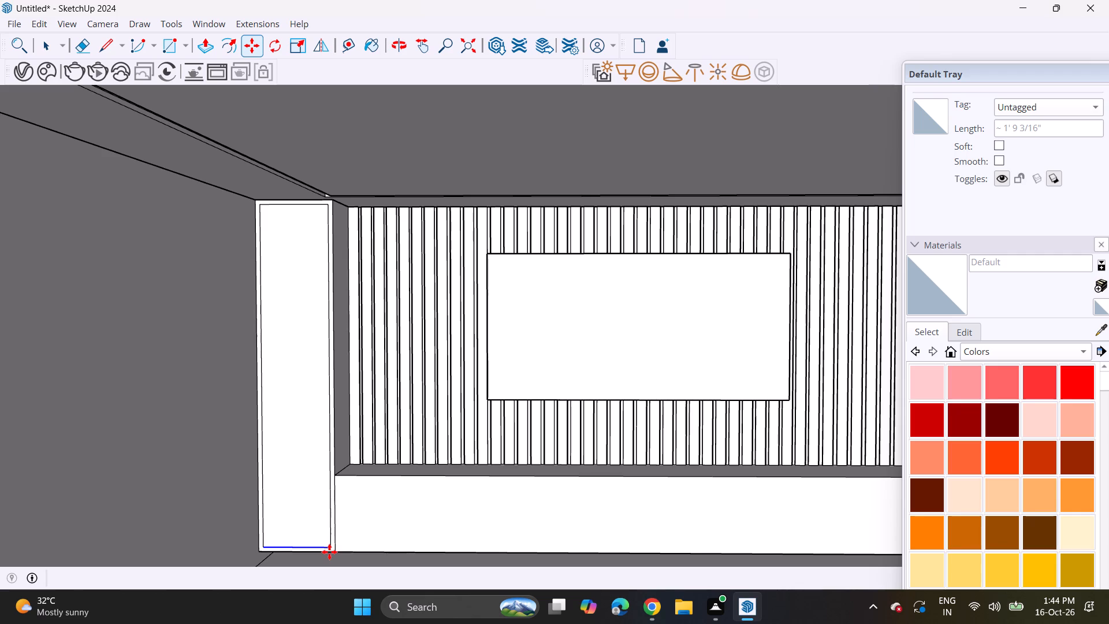
pyautogui.press('BackSpace')
pyautogui.press('BackSpace')
pyautogui.press('/')
pyautogui.press('5')
pyautogui.press('Return')
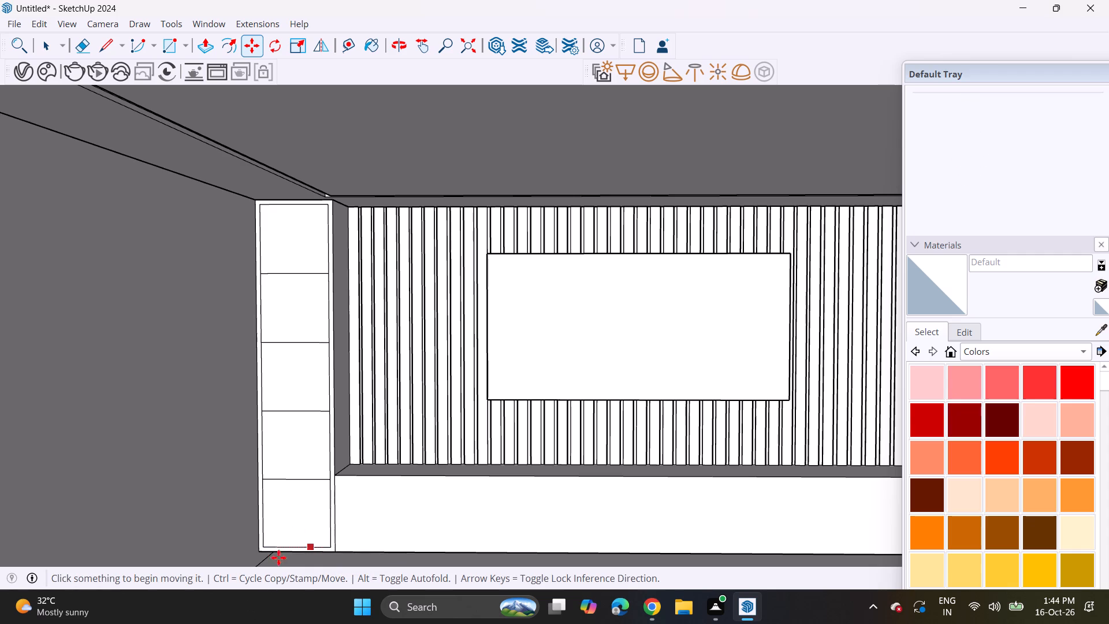
# Copy the lowest divider line in the left column slightly upward to outline a thin shelf strip.
pyautogui.press('space')
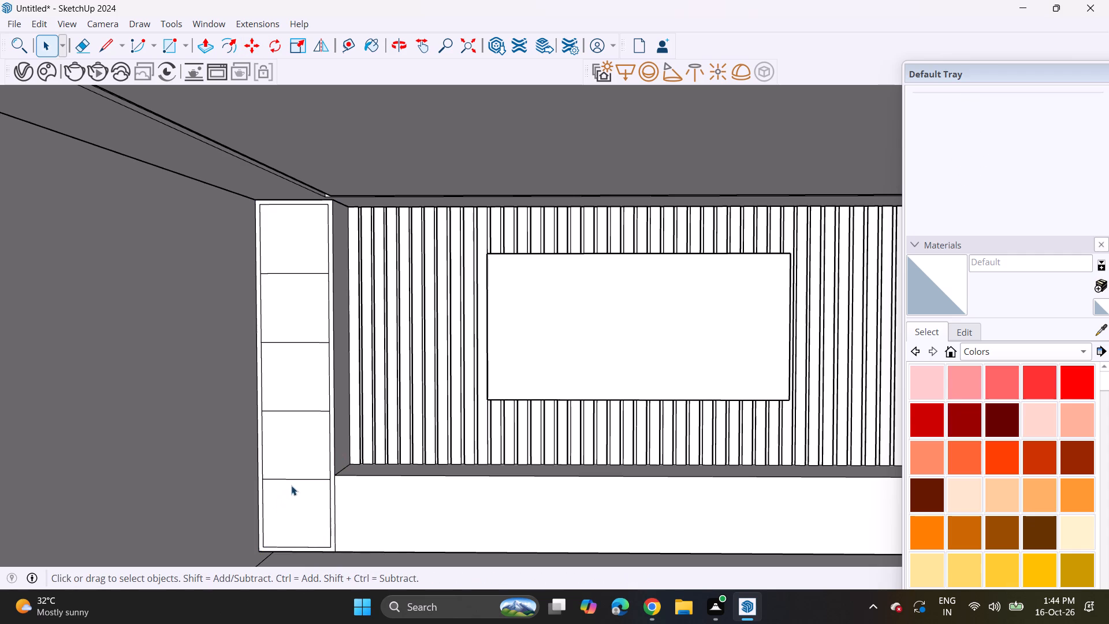
pyautogui.click(293, 480)
pyautogui.scroll(13, 315, 473)
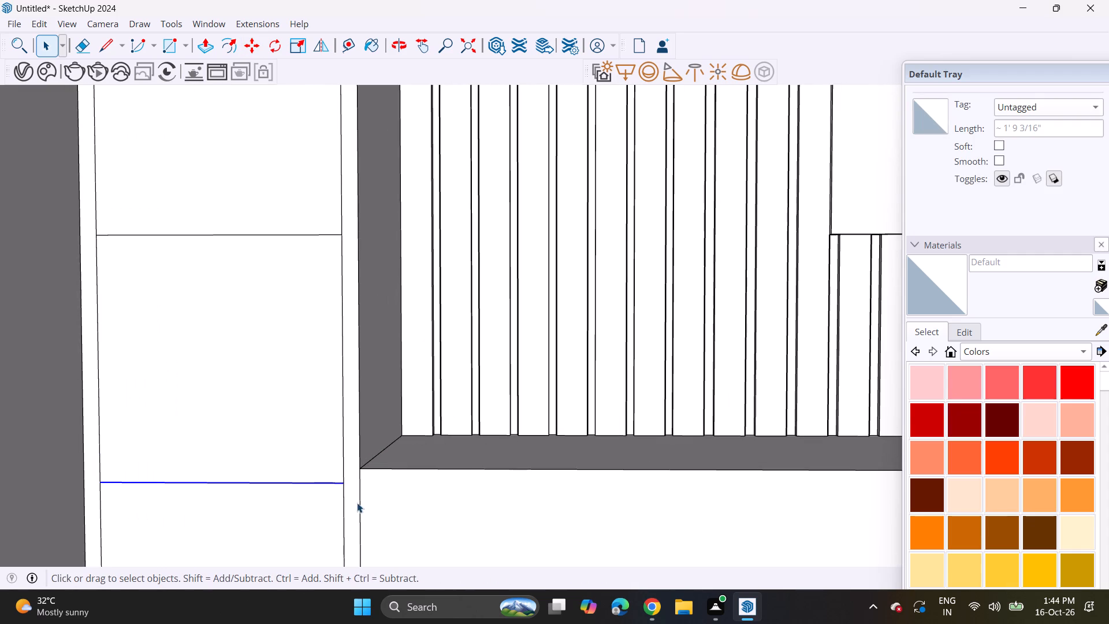
pyautogui.press('m')
pyautogui.click(342, 489)
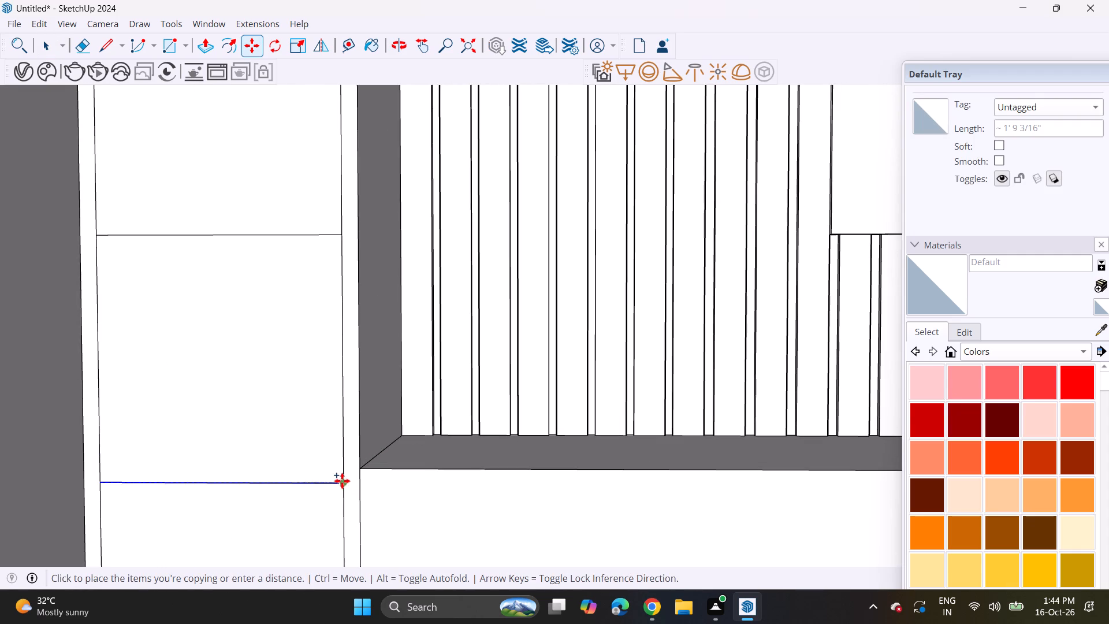
pyautogui.click(342, 474)
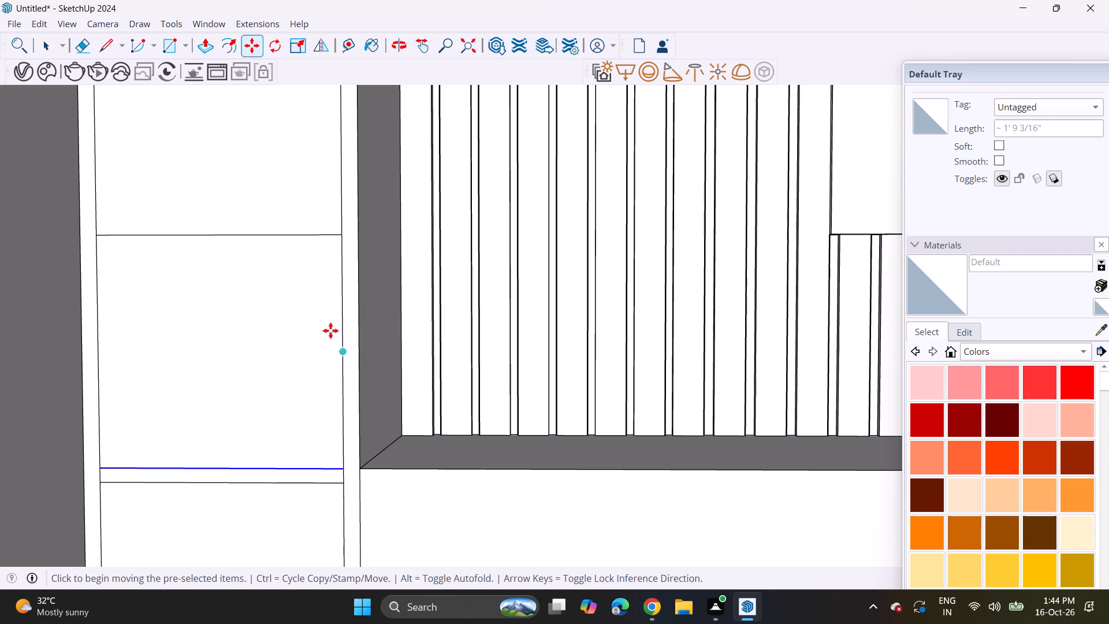
# Copy the second divider line from the bottom slightly upward to outline a matching thin shelf strip.
pyautogui.press('space')
pyautogui.click(318, 222)
pyautogui.click(318, 236)
pyautogui.moveTo(323, 248); pyautogui.dragTo(349, 409, button='middle')
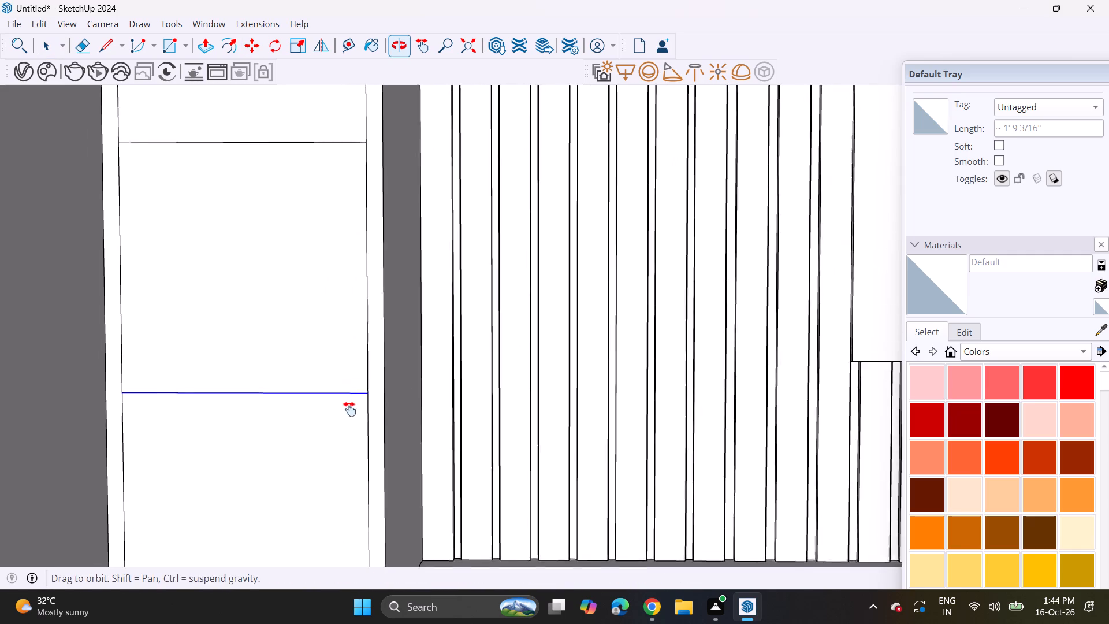
pyautogui.moveTo(349, 409); pyautogui.dragTo(353, 422, button='middle')
pyautogui.click(240, 50)
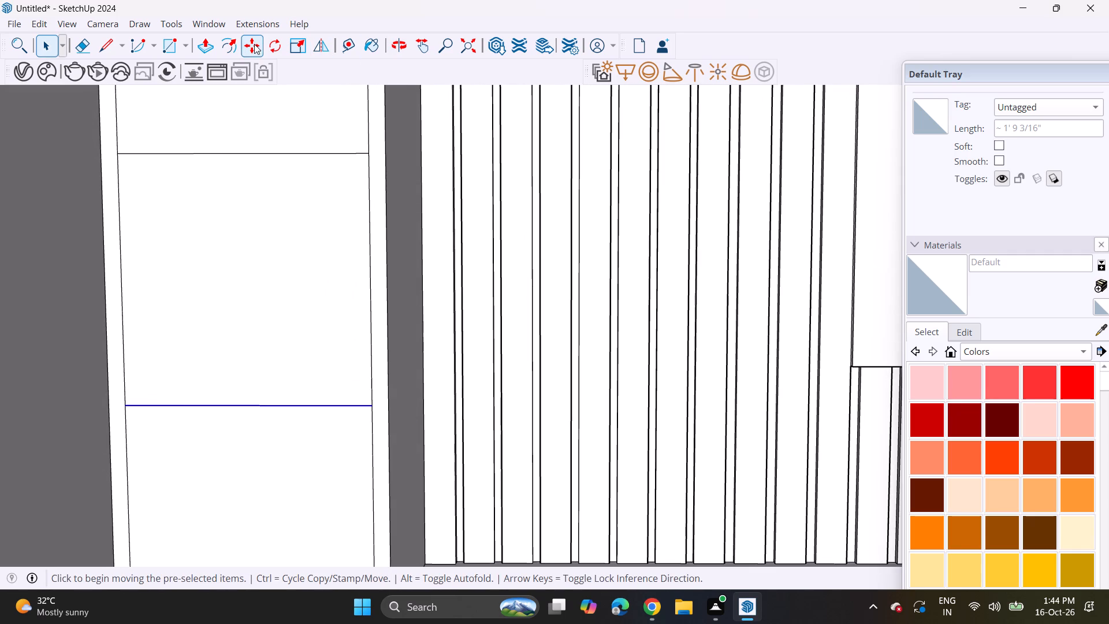
pyautogui.click(370, 409)
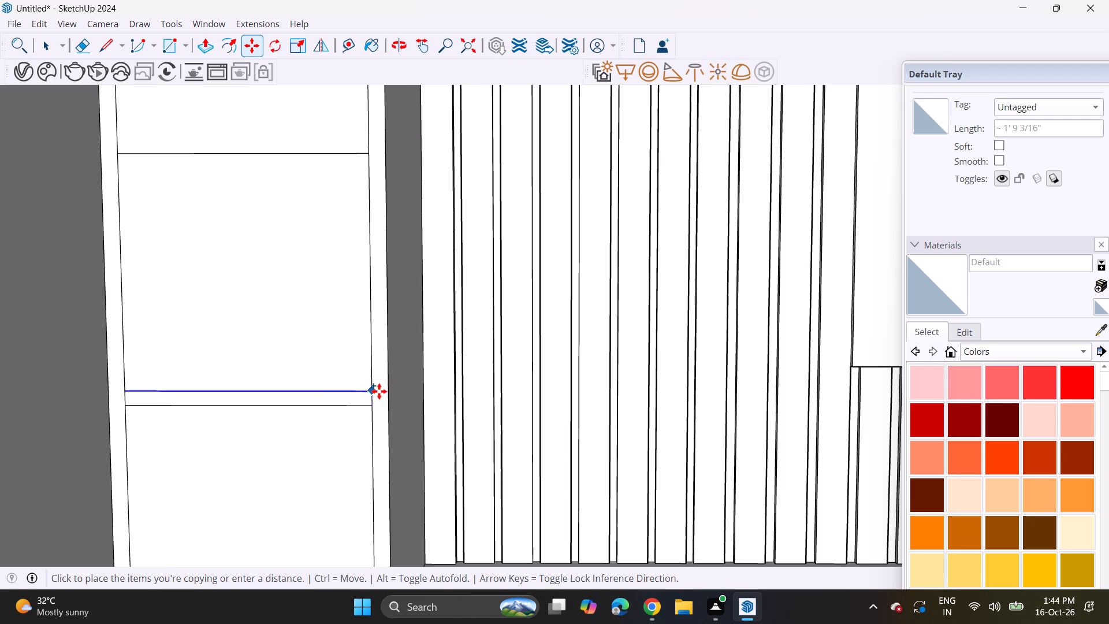
pyautogui.click(379, 391)
# Copy the third divider line from the bottom slightly upward to outline another thin shelf strip.
pyautogui.keyDown('shift'); pyautogui.moveTo(363, 275); pyautogui.dragTo(365, 455, button='middle'); pyautogui.keyUp('shift')
pyautogui.press('space')
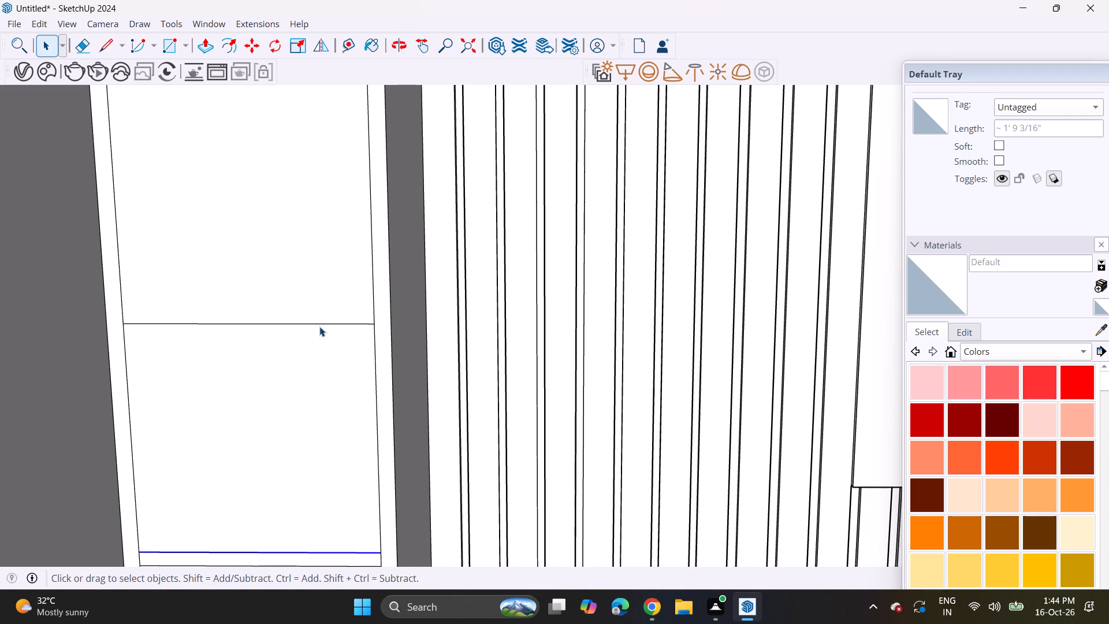
pyautogui.click(319, 326)
pyautogui.click(253, 43)
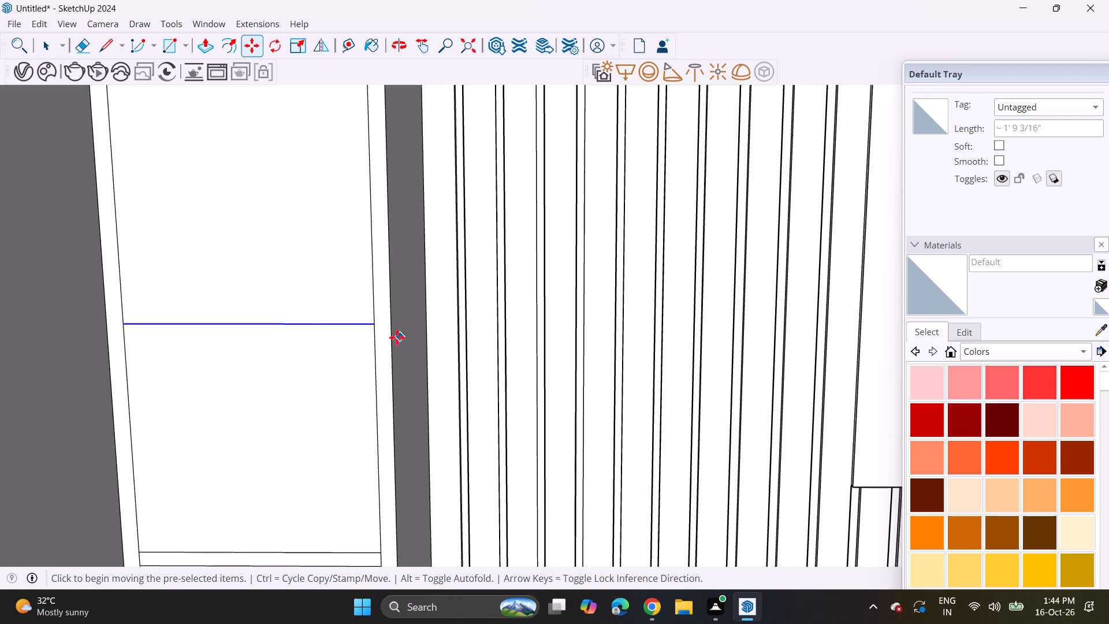
pyautogui.click(370, 322)
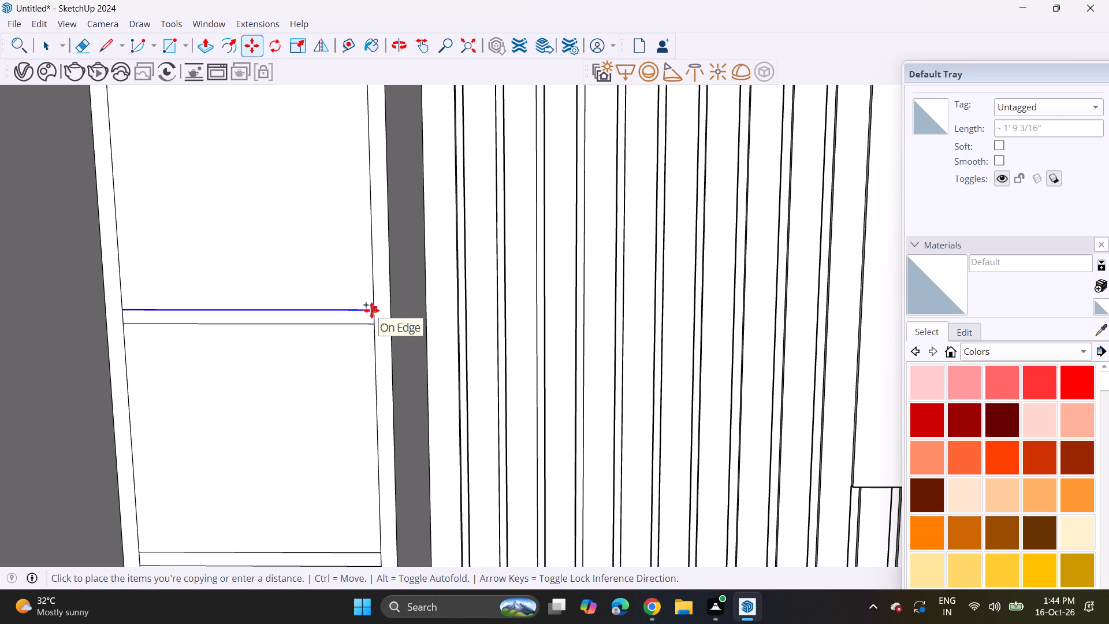
pyautogui.click(371, 310)
# Copy the topmost divider line in the left column slightly upward to outline the fourth shelf strip.
pyautogui.keyDown('shift'); pyautogui.moveTo(300, 170); pyautogui.dragTo(345, 429, button='middle'); pyautogui.keyUp('shift')
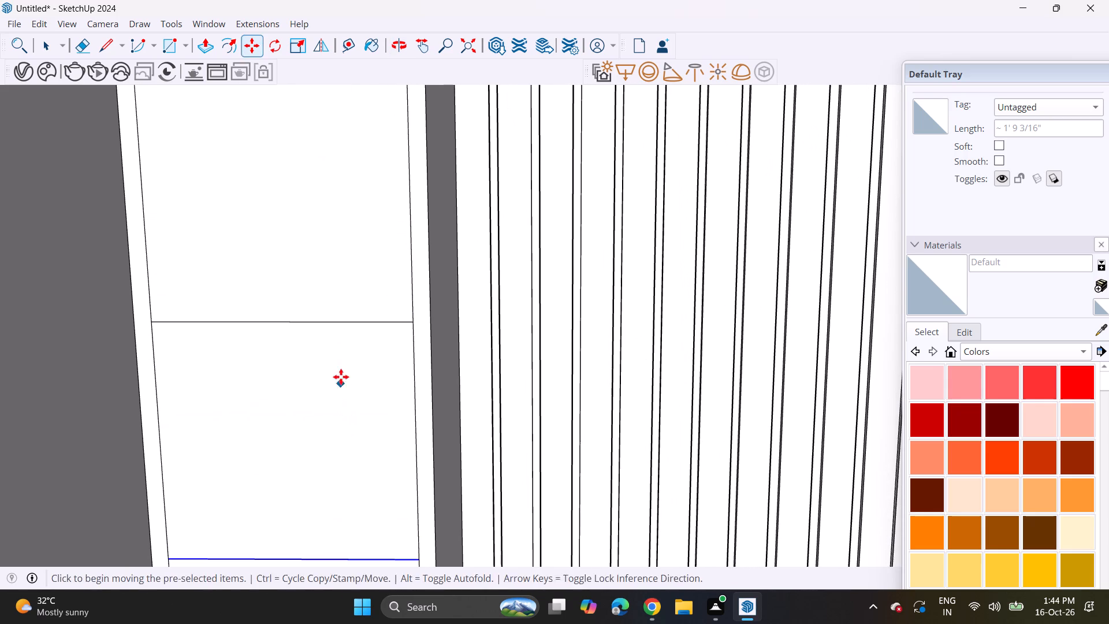
pyautogui.press('space')
pyautogui.click(342, 329)
pyautogui.click(349, 311)
pyautogui.click(349, 322)
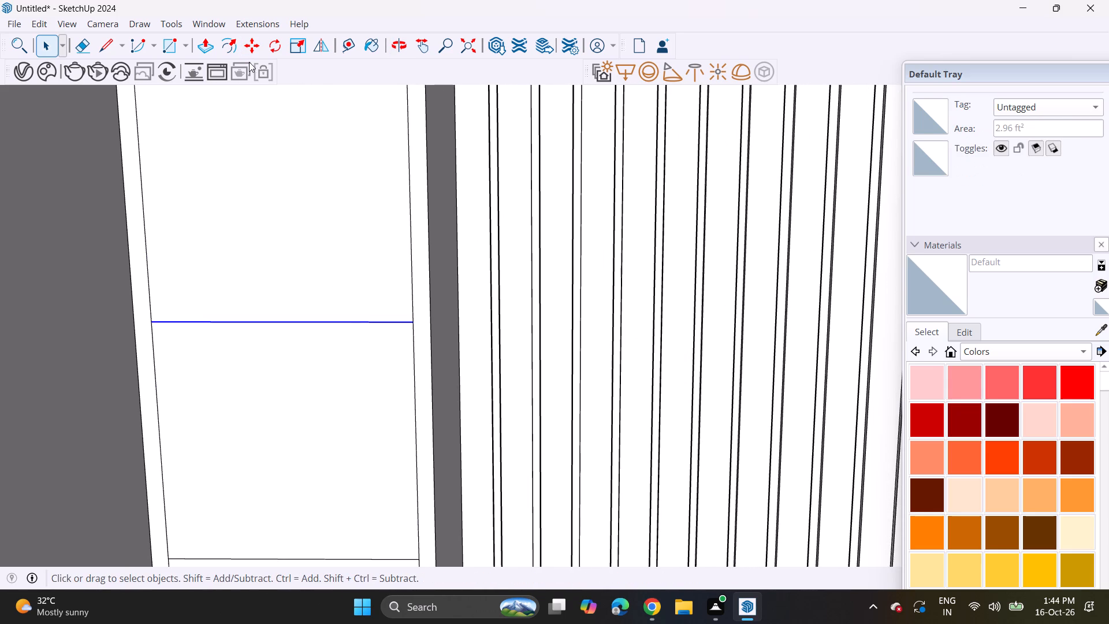
pyautogui.click(249, 46)
pyautogui.click(414, 327)
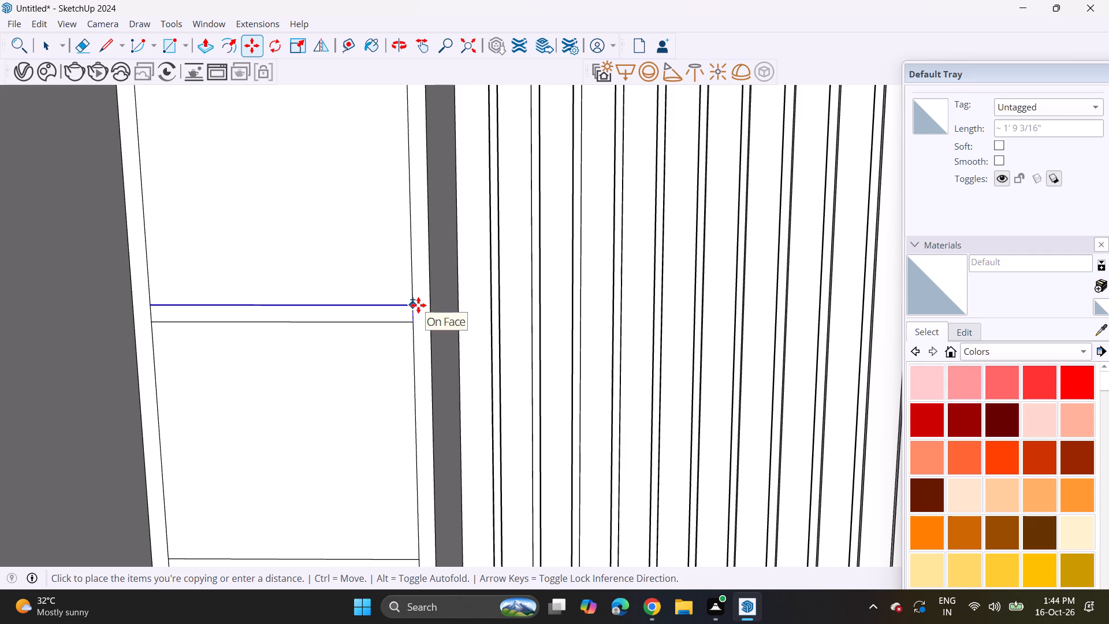
pyautogui.click(418, 305)
pyautogui.scroll(-2, 329, 291)
pyautogui.keyDown('shift'); pyautogui.moveTo(340, 258); pyautogui.dragTo(369, 333, button='middle'); pyautogui.keyUp('shift')
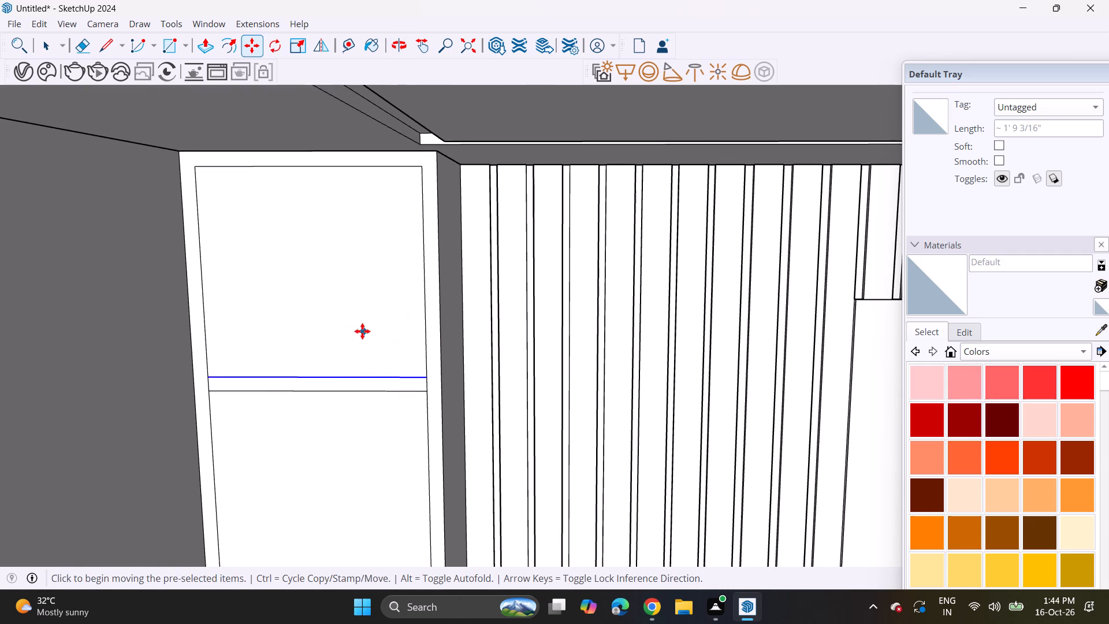
# Push the top compartment face of the left column inward and repeat the same depth on the four compartments below.
pyautogui.moveTo(365, 438); pyautogui.dragTo(349, 421, button='middle')
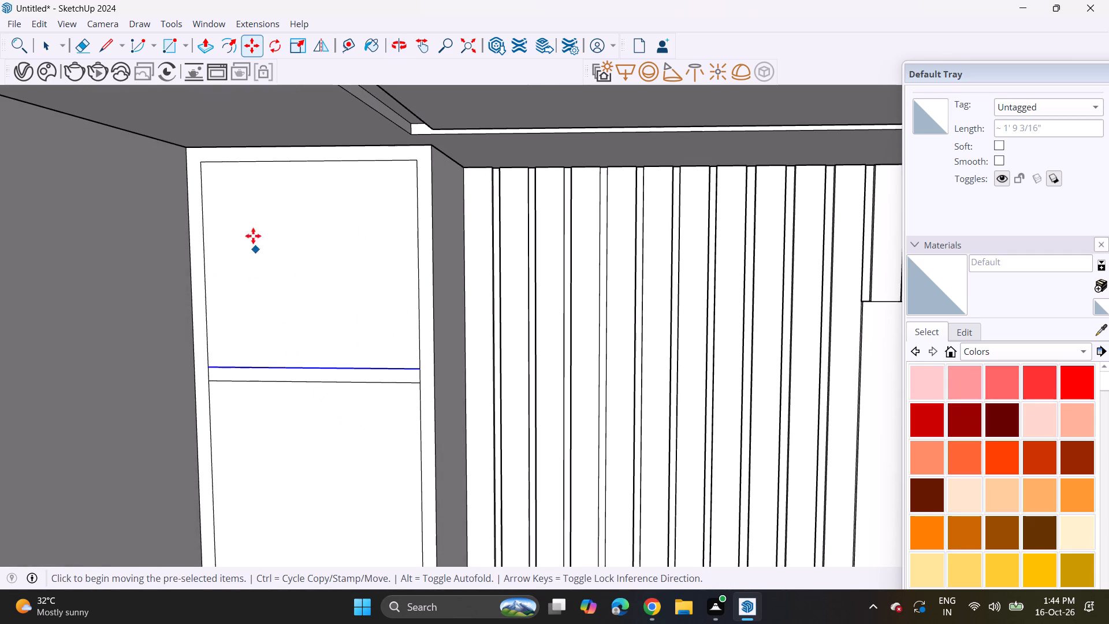
pyautogui.click(199, 49)
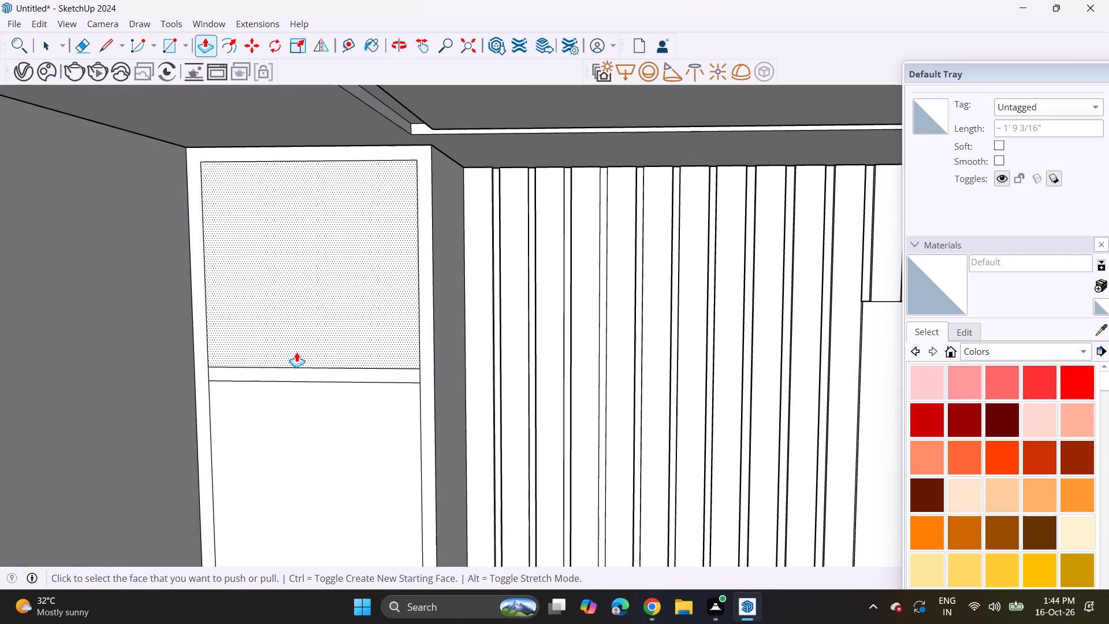
pyautogui.click(296, 343)
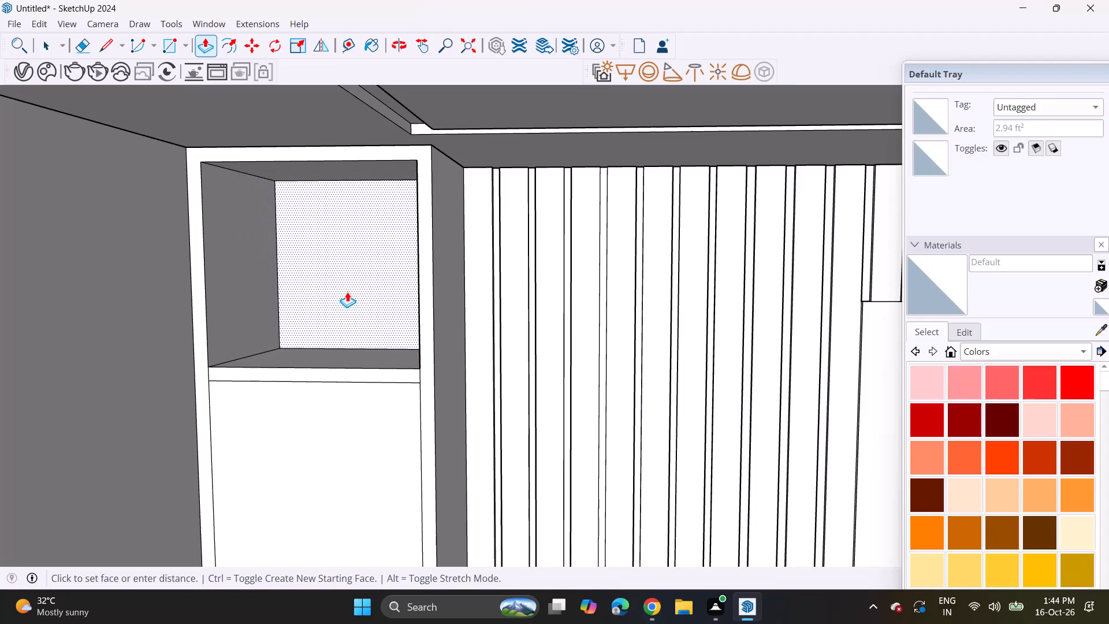
pyautogui.click(347, 292)
pyautogui.doubleClick(321, 472)
pyautogui.scroll(-3, 451, 495)
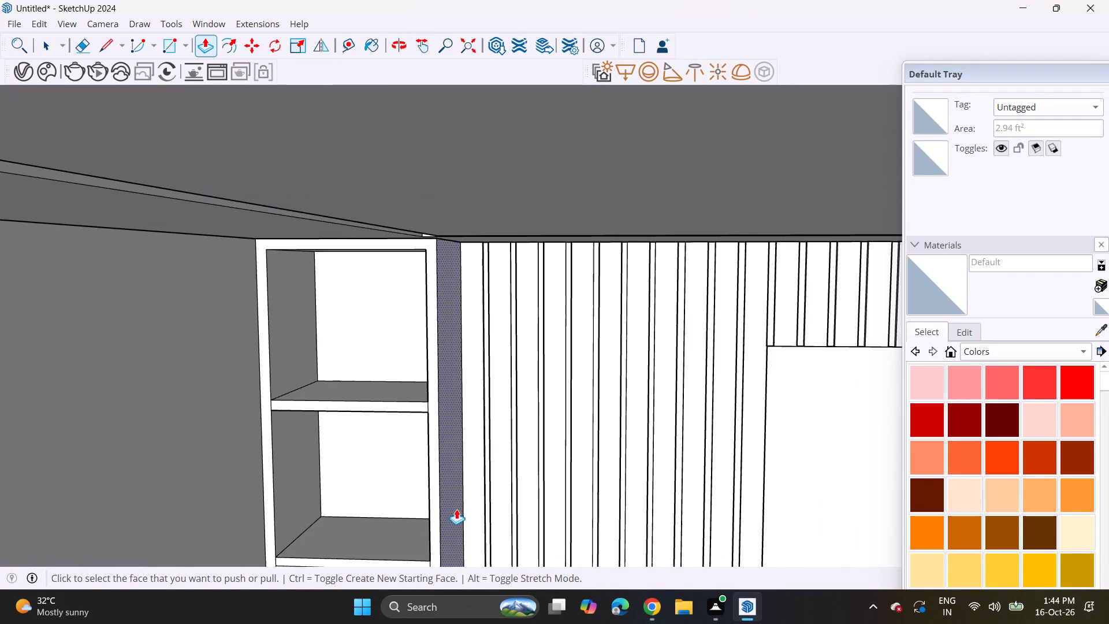
pyautogui.moveTo(456, 509); pyautogui.dragTo(365, 129, button='middle')
pyautogui.doubleClick(226, 231)
pyautogui.doubleClick(251, 399)
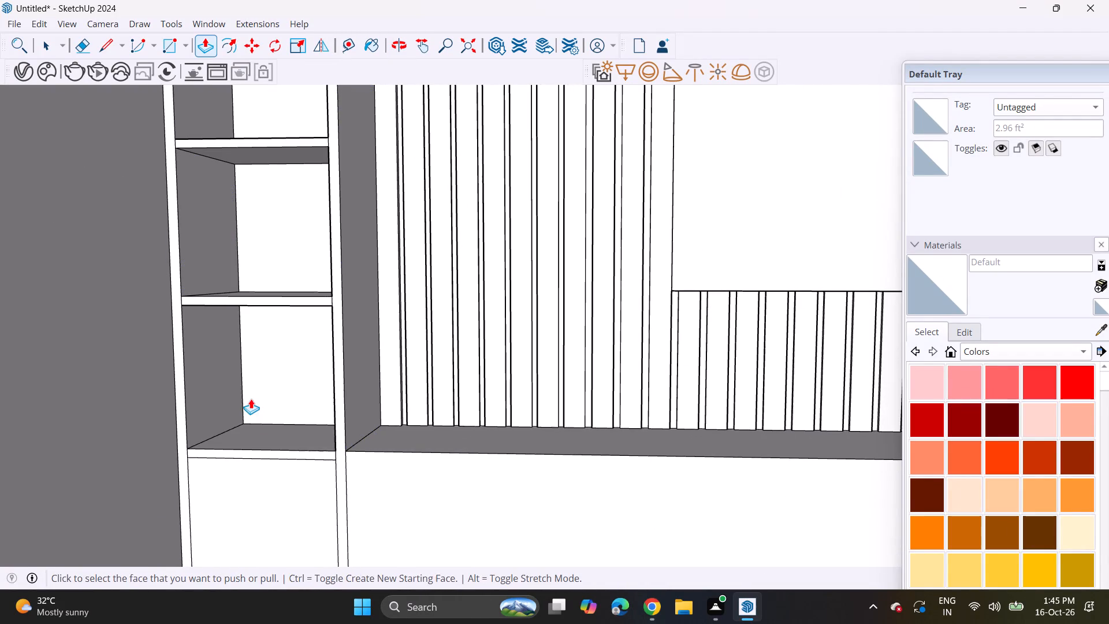
pyautogui.doubleClick(259, 508)
pyautogui.keyDown('shift'); pyautogui.moveTo(323, 497); pyautogui.dragTo(266, 396, button='middle'); pyautogui.keyUp('shift')
pyautogui.scroll(-5, 261, 392)
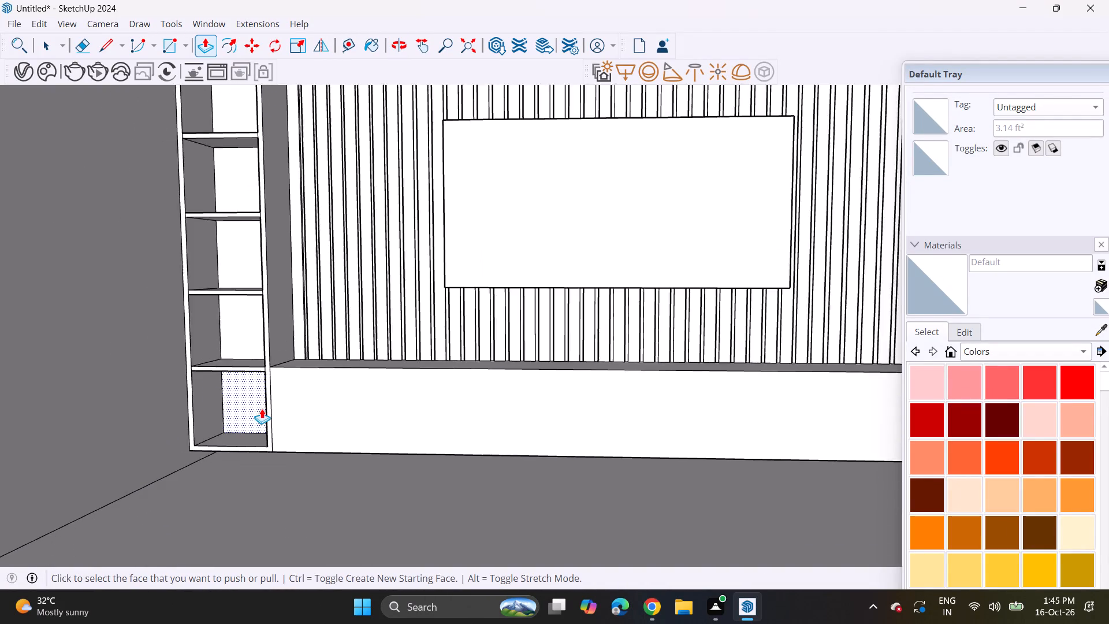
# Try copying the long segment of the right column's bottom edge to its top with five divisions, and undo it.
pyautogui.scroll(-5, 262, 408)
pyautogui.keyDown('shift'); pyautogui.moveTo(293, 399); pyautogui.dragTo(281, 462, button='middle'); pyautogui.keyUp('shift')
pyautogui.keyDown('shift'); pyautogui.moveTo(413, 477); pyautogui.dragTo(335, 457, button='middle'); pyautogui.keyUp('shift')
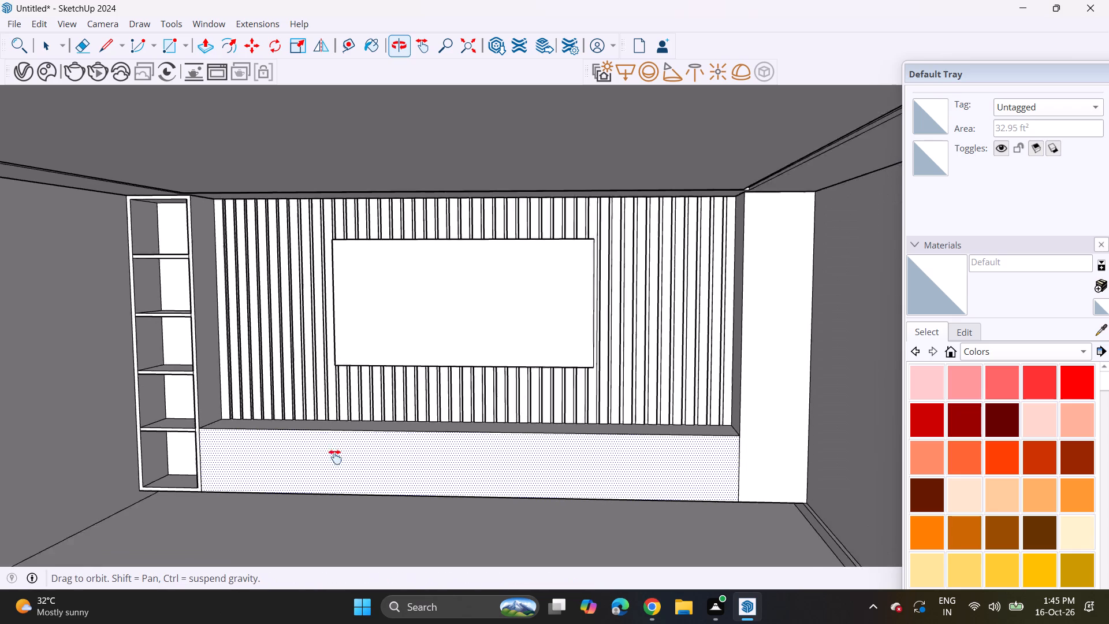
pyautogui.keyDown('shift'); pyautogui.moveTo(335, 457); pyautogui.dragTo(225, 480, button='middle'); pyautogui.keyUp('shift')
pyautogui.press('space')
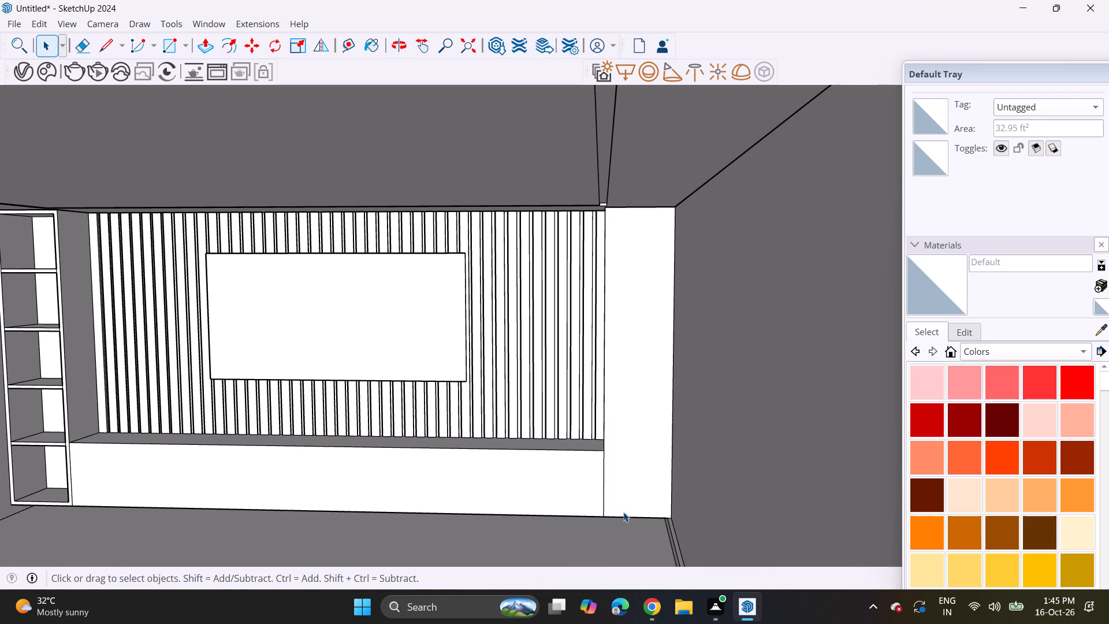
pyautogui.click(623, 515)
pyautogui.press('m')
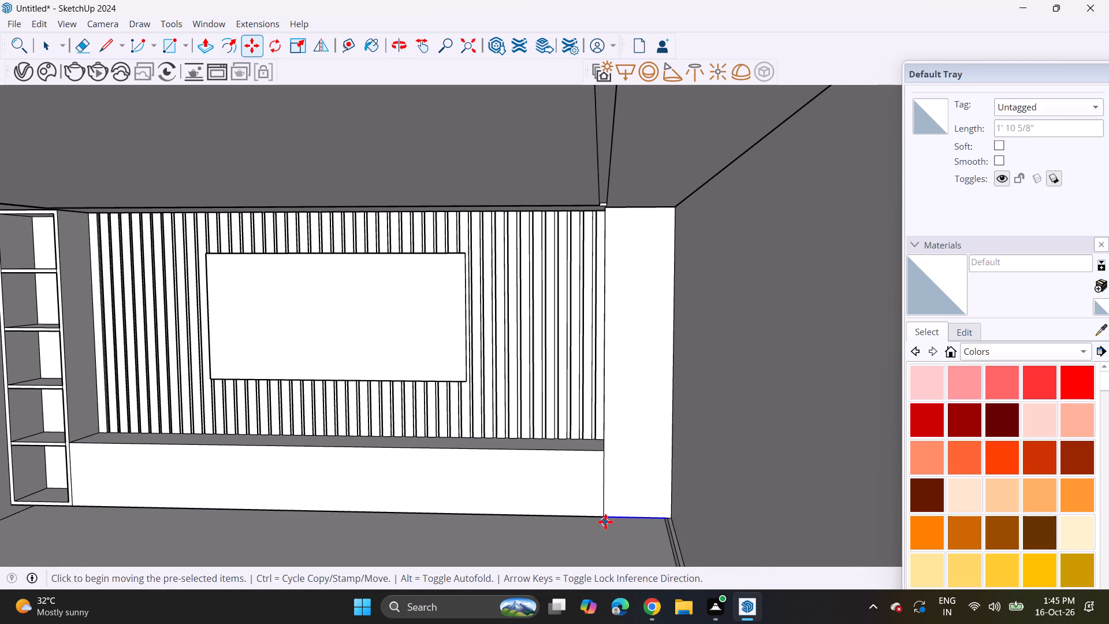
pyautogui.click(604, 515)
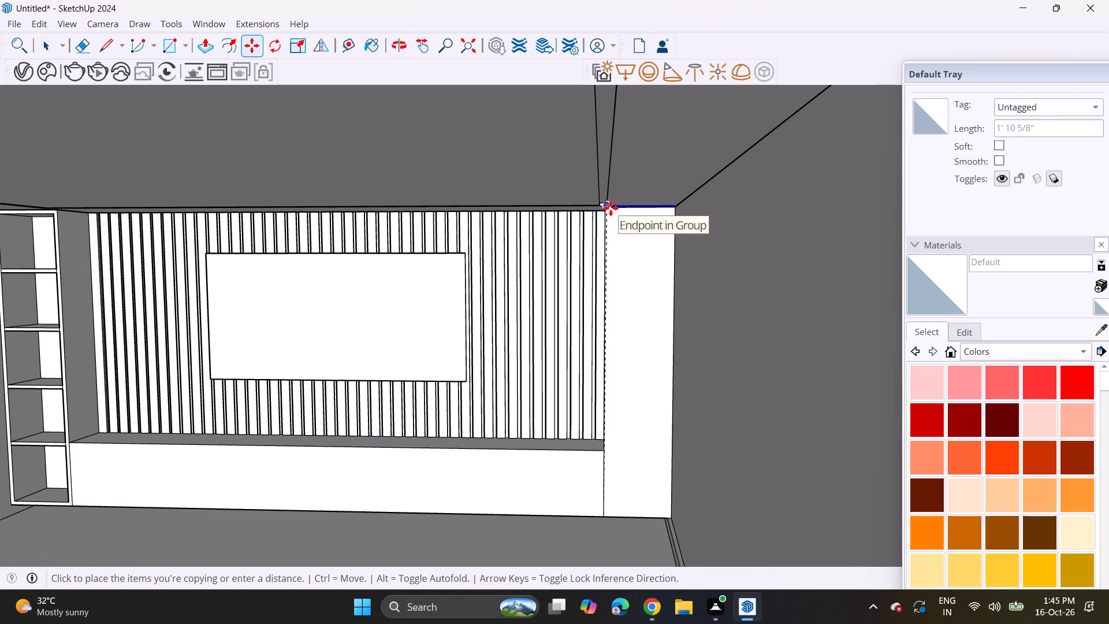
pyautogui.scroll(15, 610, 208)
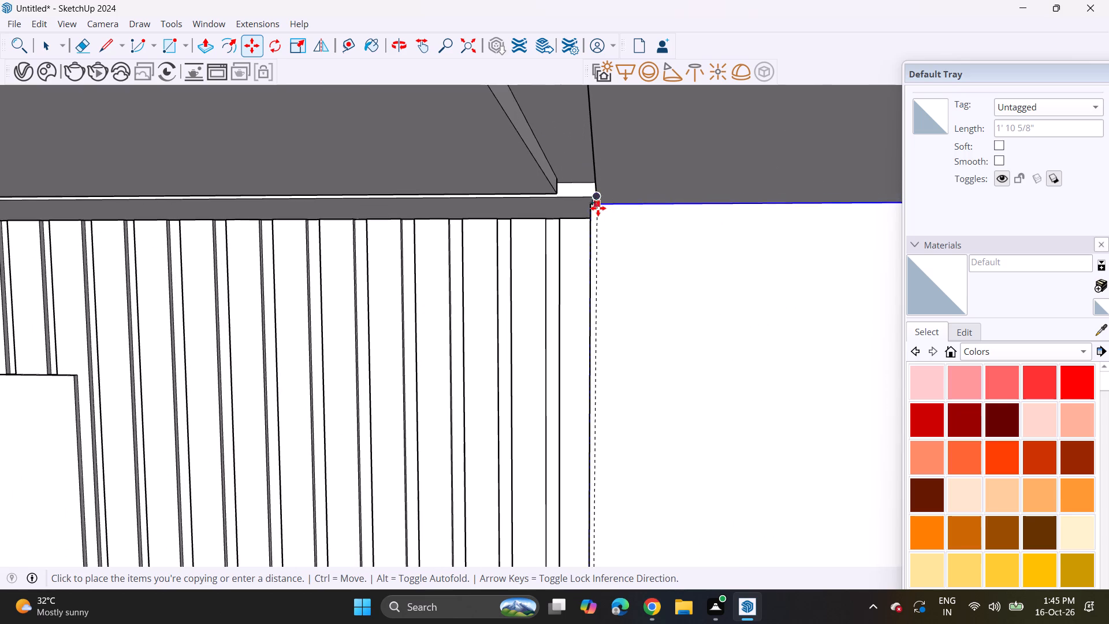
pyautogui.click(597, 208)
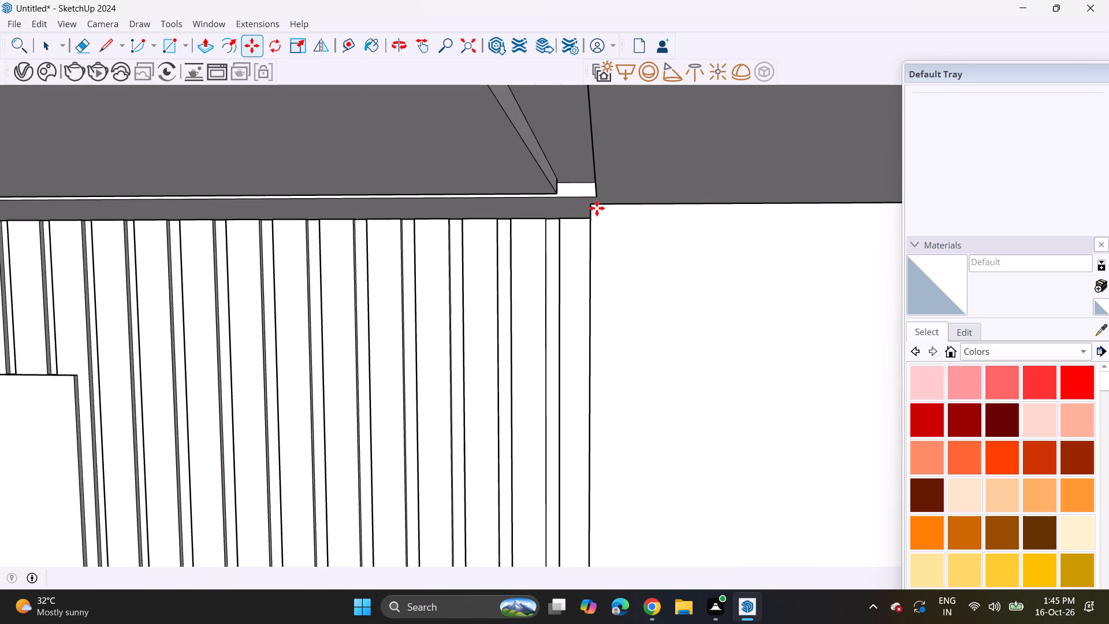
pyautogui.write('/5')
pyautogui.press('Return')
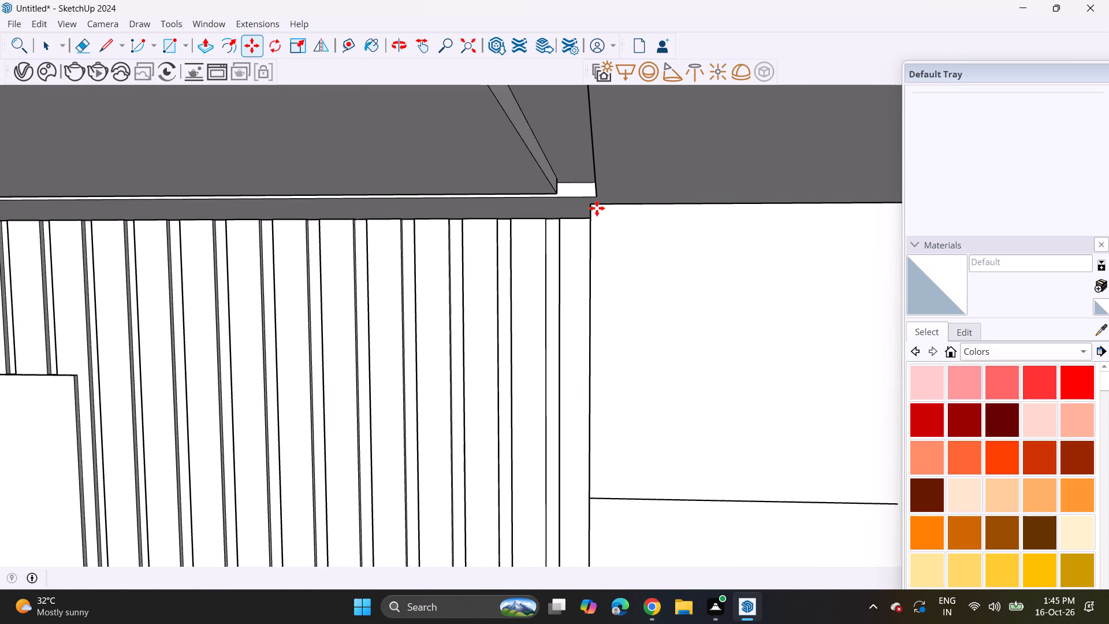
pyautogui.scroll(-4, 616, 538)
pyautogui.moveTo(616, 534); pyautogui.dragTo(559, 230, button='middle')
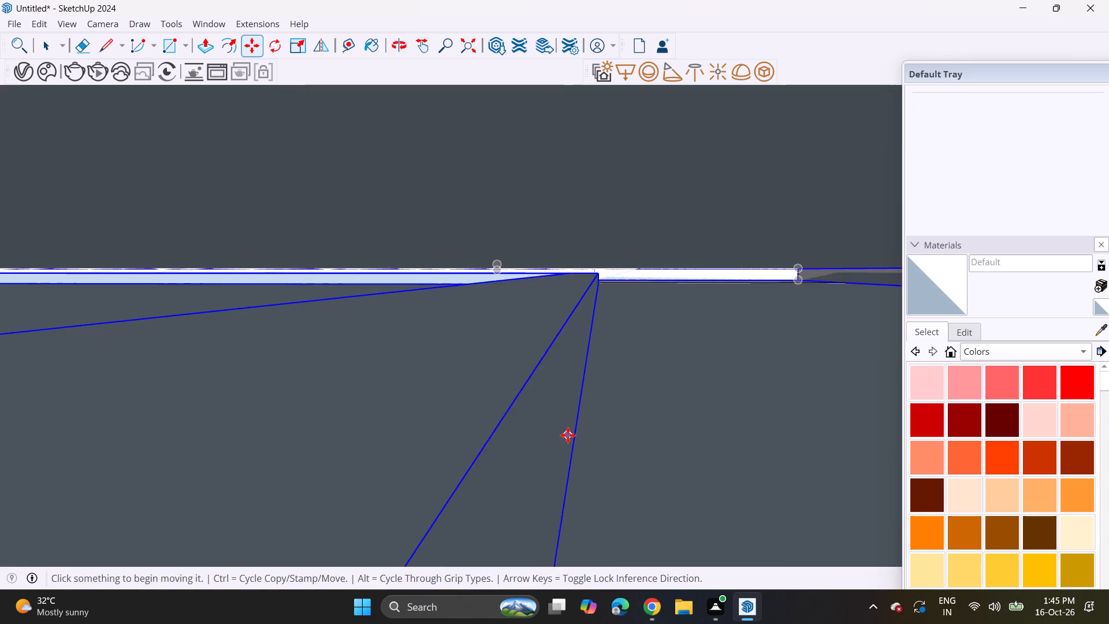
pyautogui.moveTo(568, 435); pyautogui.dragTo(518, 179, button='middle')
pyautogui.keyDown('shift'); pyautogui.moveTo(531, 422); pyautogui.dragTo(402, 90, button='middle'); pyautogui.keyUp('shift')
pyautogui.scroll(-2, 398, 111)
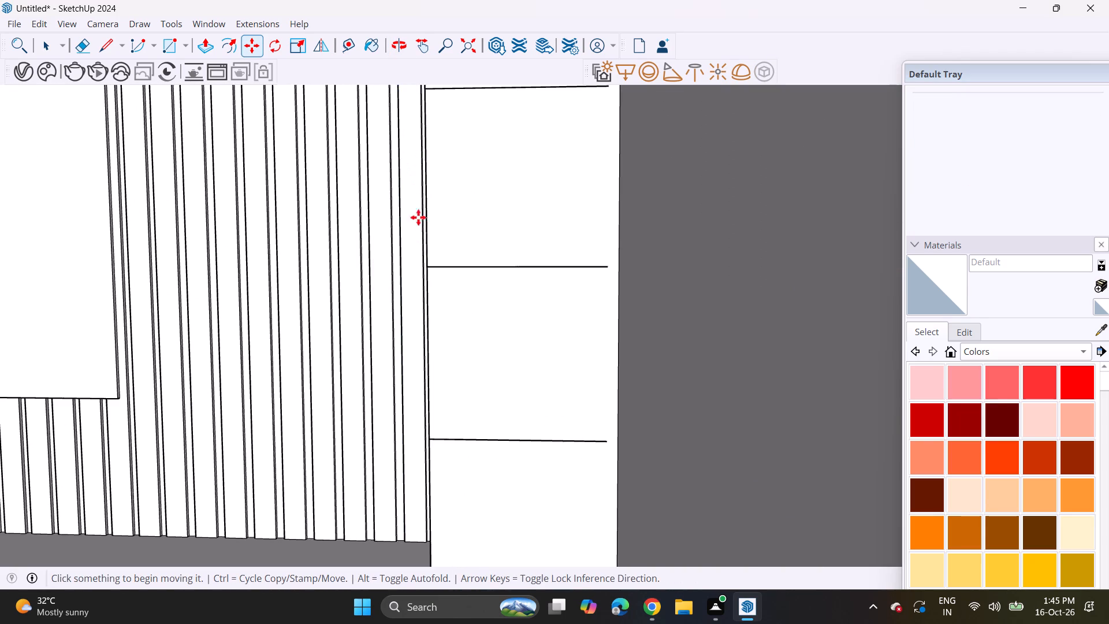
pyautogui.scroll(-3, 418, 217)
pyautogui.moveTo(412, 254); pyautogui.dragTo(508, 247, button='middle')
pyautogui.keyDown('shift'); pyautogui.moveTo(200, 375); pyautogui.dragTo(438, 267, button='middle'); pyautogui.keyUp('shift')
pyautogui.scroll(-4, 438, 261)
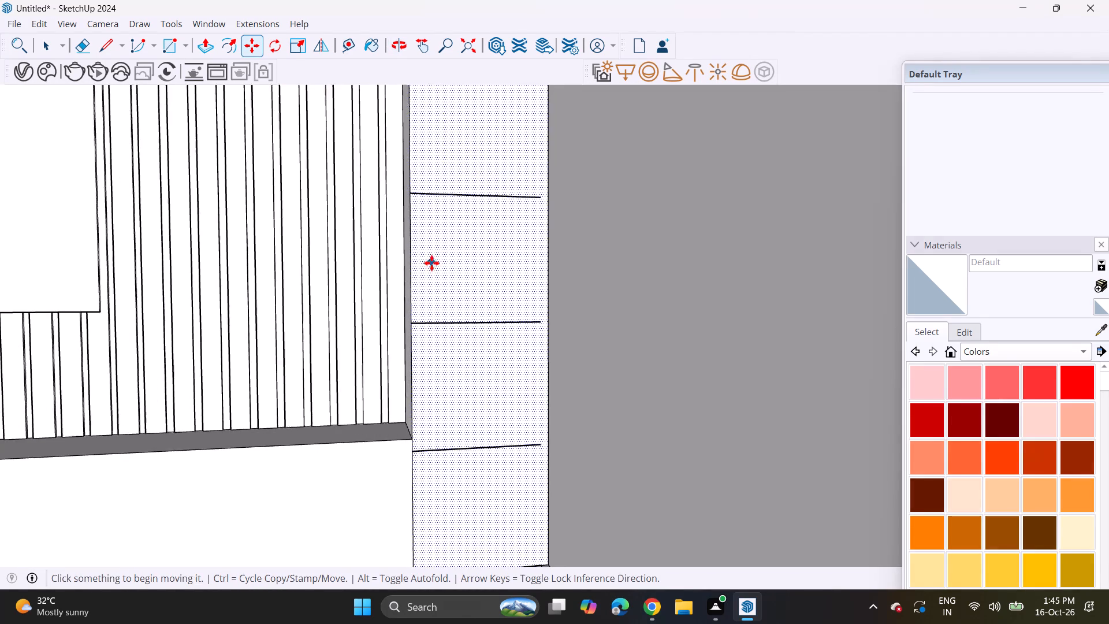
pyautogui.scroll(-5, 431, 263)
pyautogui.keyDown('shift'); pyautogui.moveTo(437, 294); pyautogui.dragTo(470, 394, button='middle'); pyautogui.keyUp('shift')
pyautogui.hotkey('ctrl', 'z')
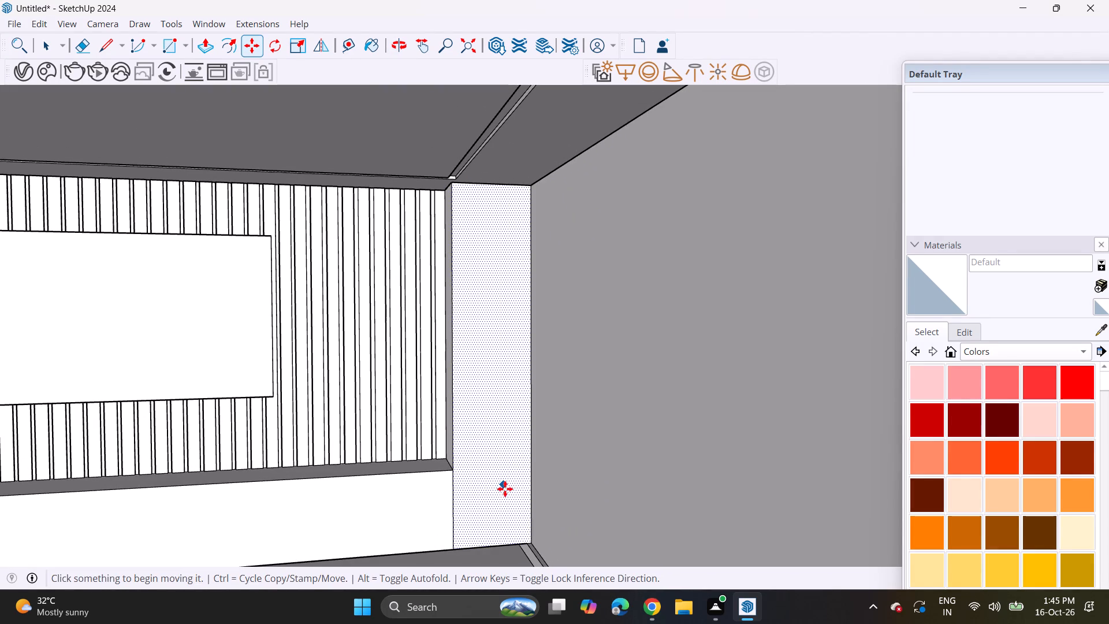
# Copy both segments of the right column's bottom edge up to its top and divide the spacing into 5 equal parts.
pyautogui.press('space')
pyautogui.click(500, 545)
pyautogui.scroll(8, 509, 547)
pyautogui.keyDown('ctrl'); pyautogui.scroll(8, 545, 538); pyautogui.keyUp('ctrl')
pyautogui.keyDown('ctrl'); pyautogui.click(540, 547); pyautogui.keyUp('ctrl')
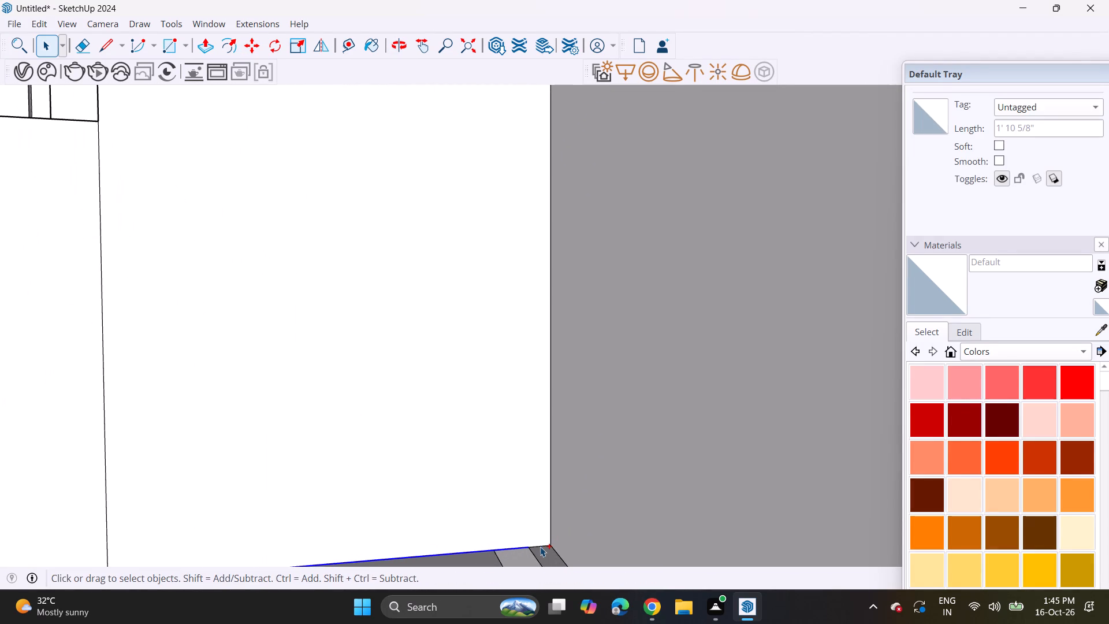
pyautogui.scroll(-20, 537, 551)
pyautogui.scroll(-1, 537, 551)
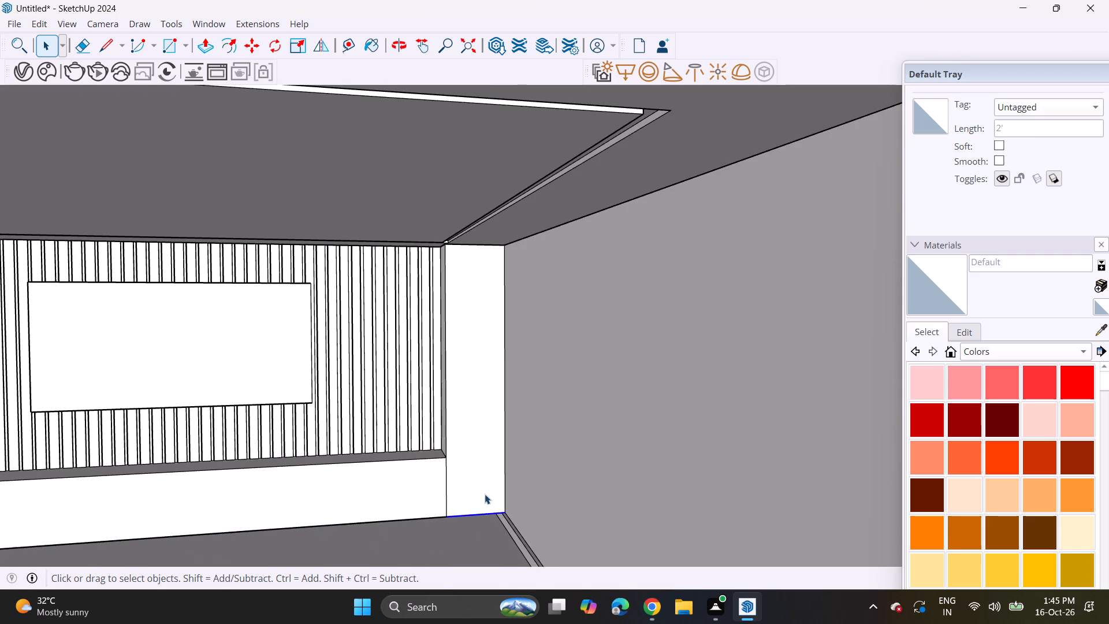
pyautogui.press('m')
pyautogui.click(447, 515)
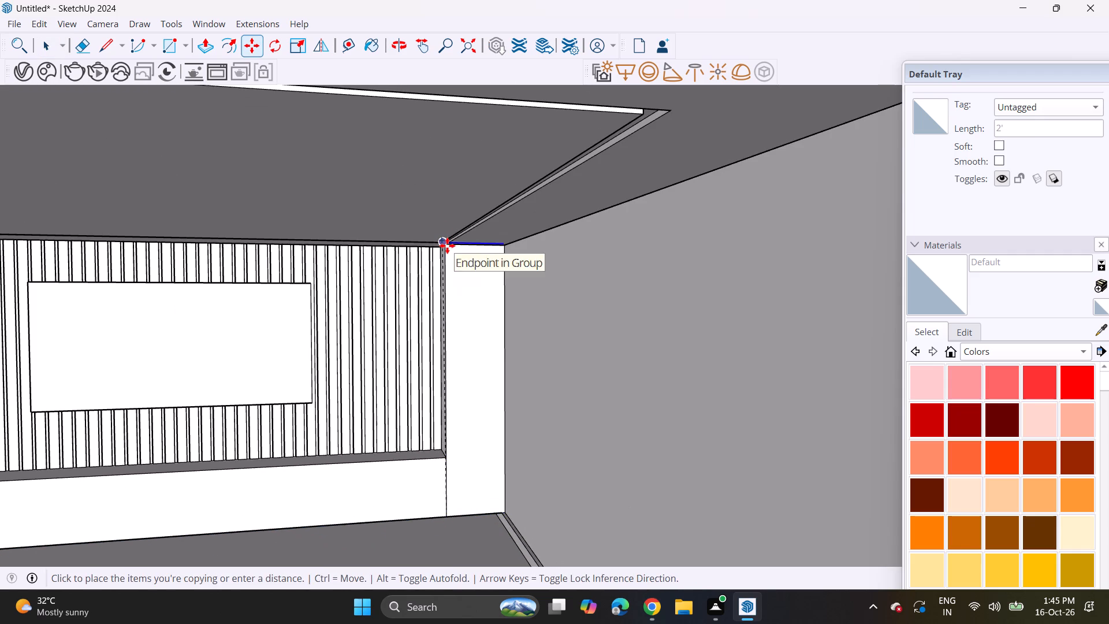
pyautogui.scroll(13, 447, 252)
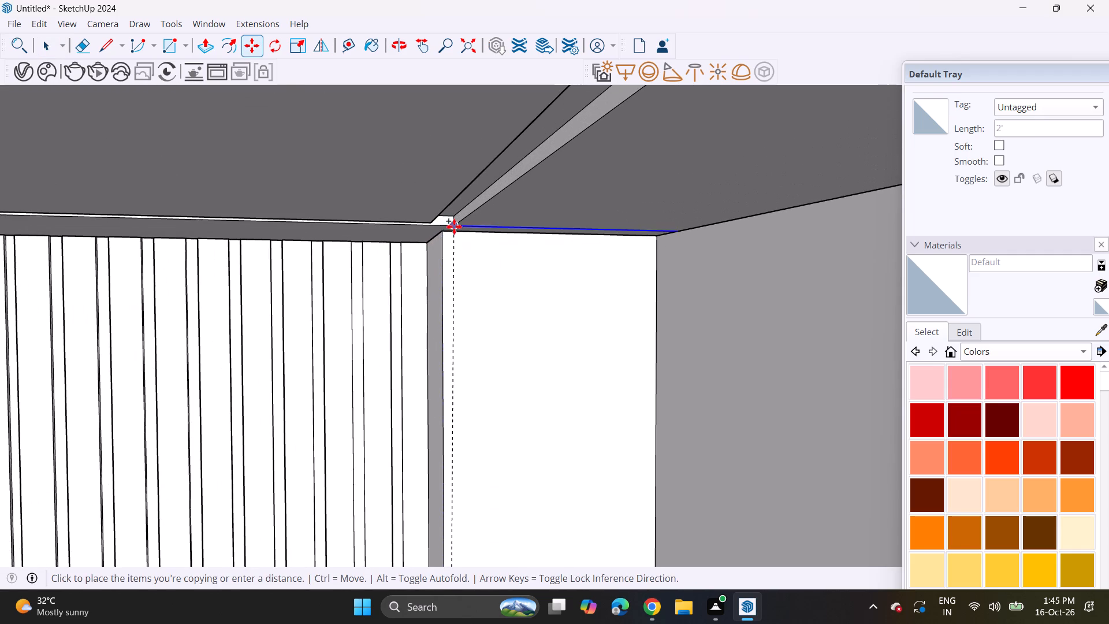
pyautogui.click(441, 235)
pyautogui.write('/5')
pyautogui.press('Return')
pyautogui.scroll(-4, 477, 296)
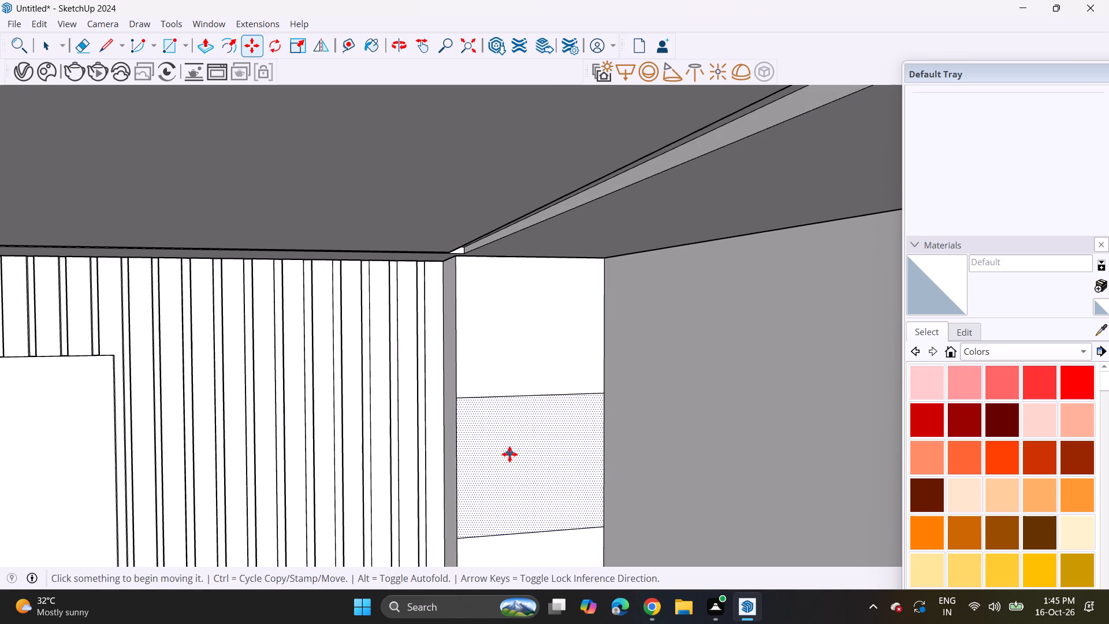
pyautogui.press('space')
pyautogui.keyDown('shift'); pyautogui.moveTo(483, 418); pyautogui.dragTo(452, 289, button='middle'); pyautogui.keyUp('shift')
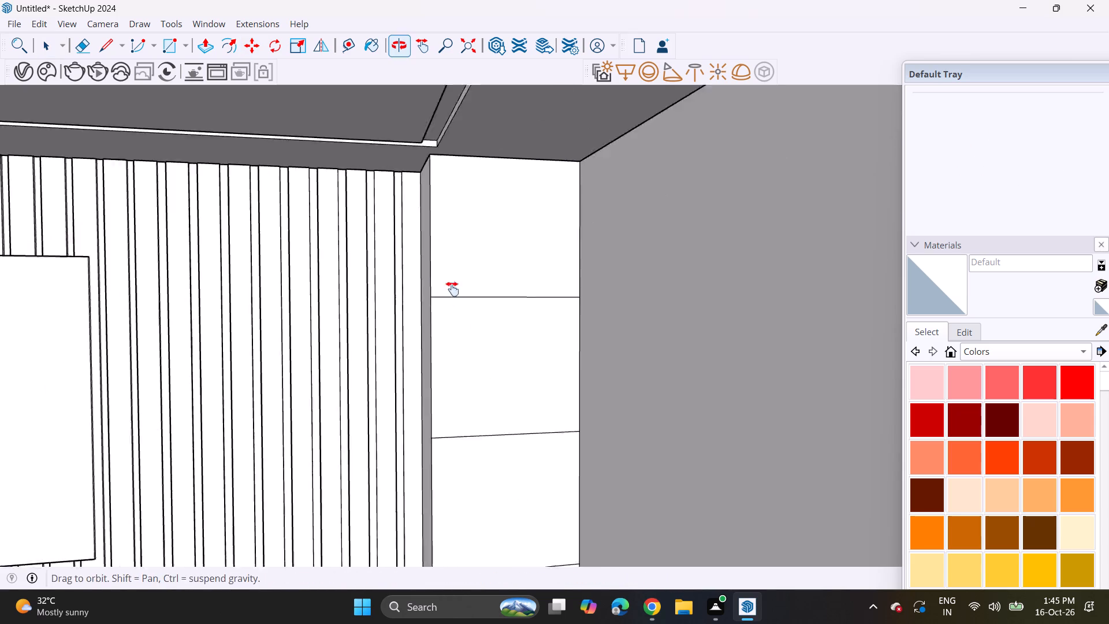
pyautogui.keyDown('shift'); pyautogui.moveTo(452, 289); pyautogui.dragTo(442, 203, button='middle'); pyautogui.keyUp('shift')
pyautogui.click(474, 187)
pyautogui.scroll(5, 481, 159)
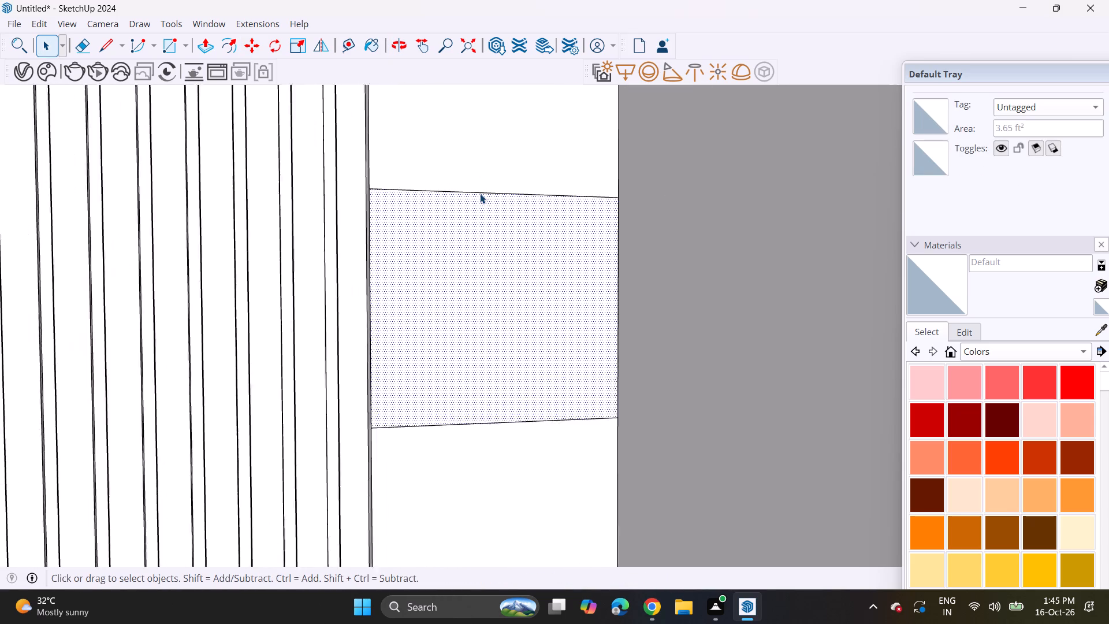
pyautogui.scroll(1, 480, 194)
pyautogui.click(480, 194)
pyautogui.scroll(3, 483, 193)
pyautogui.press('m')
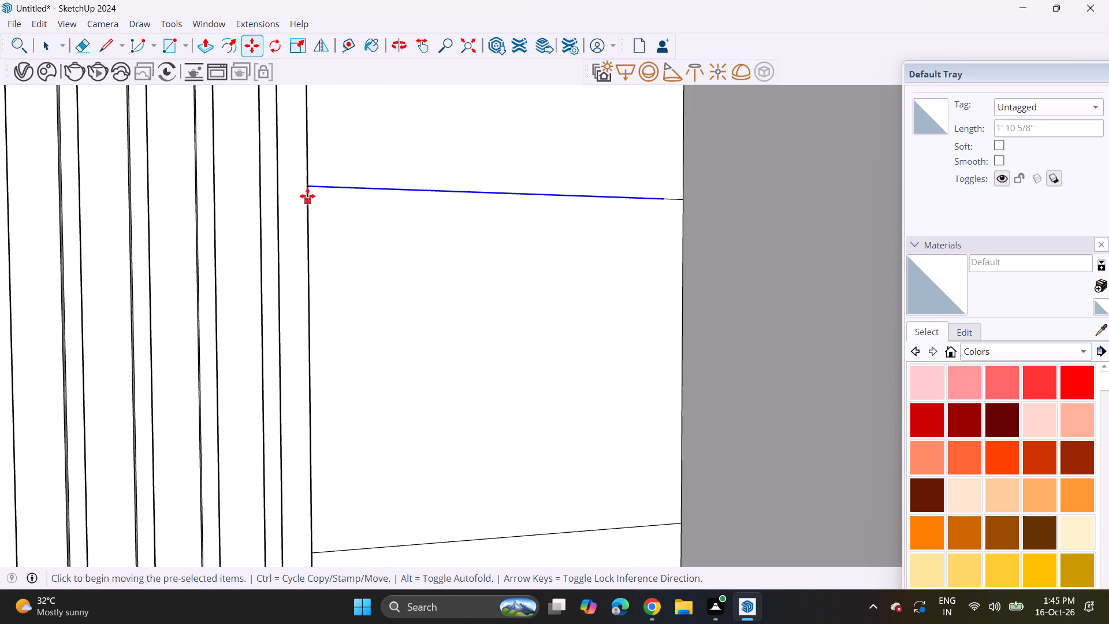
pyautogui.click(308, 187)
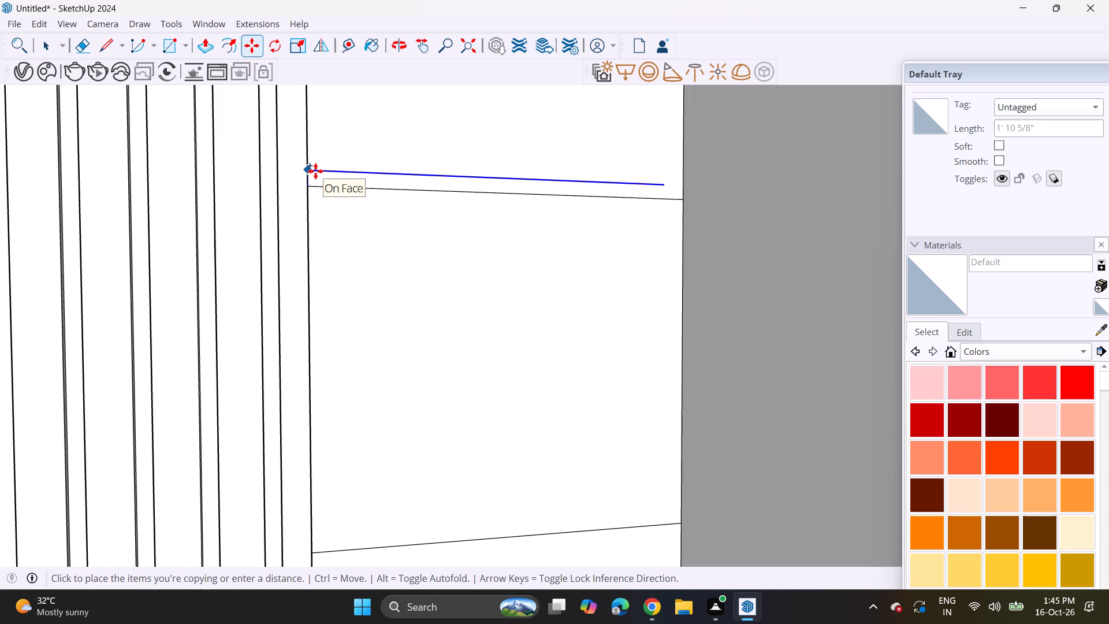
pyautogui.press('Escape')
# Copy both segments of the topmost divider line in the right column slightly upward to outline a thin shelf strip.
pyautogui.press('space')
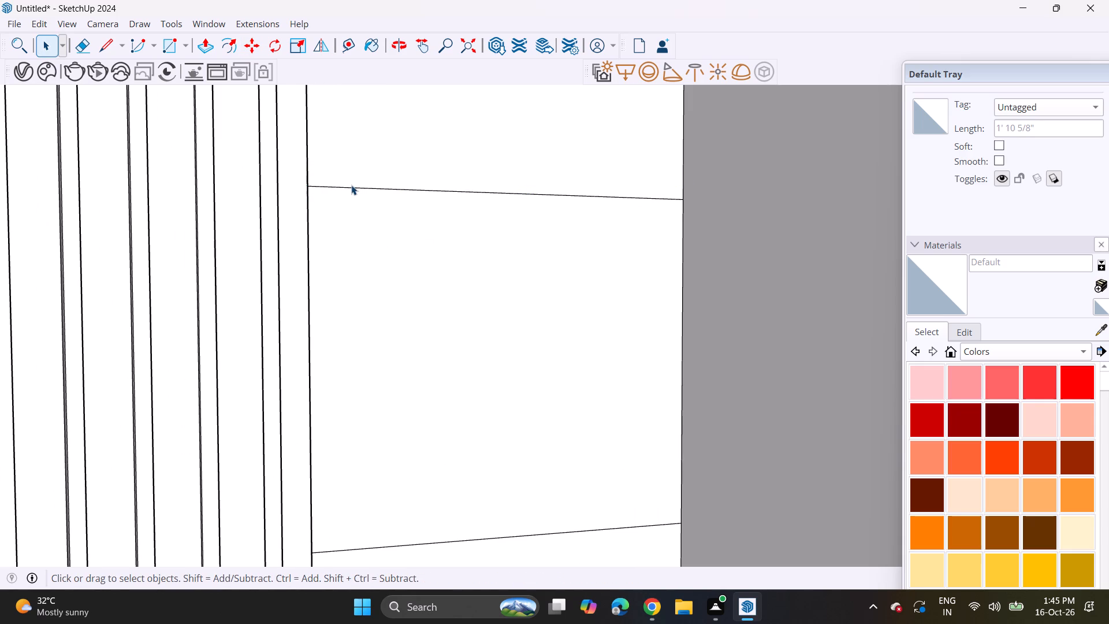
pyautogui.click(351, 185)
pyautogui.click(353, 192)
pyautogui.click(355, 193)
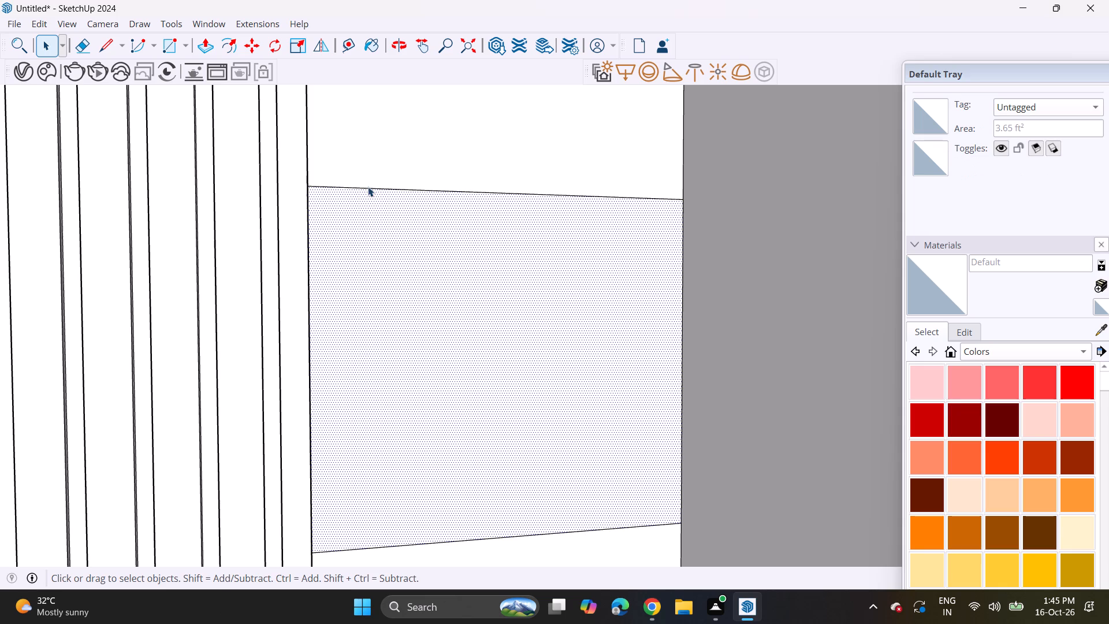
pyautogui.click(368, 187)
pyautogui.keyDown('ctrl'); pyautogui.click(674, 200); pyautogui.keyUp('ctrl')
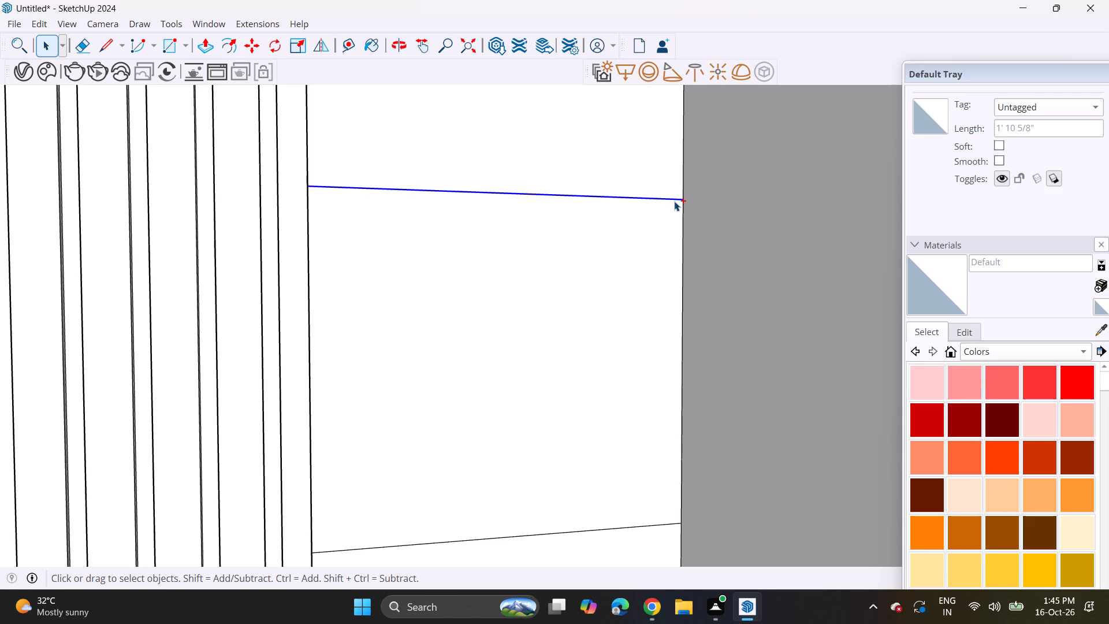
pyautogui.click(254, 46)
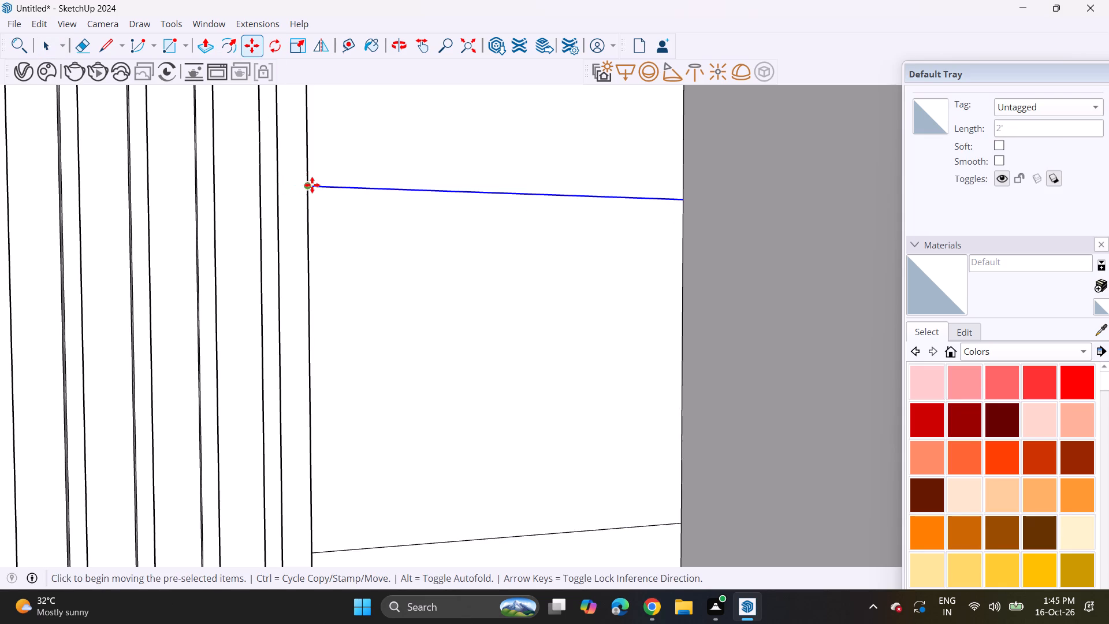
pyautogui.click(312, 185)
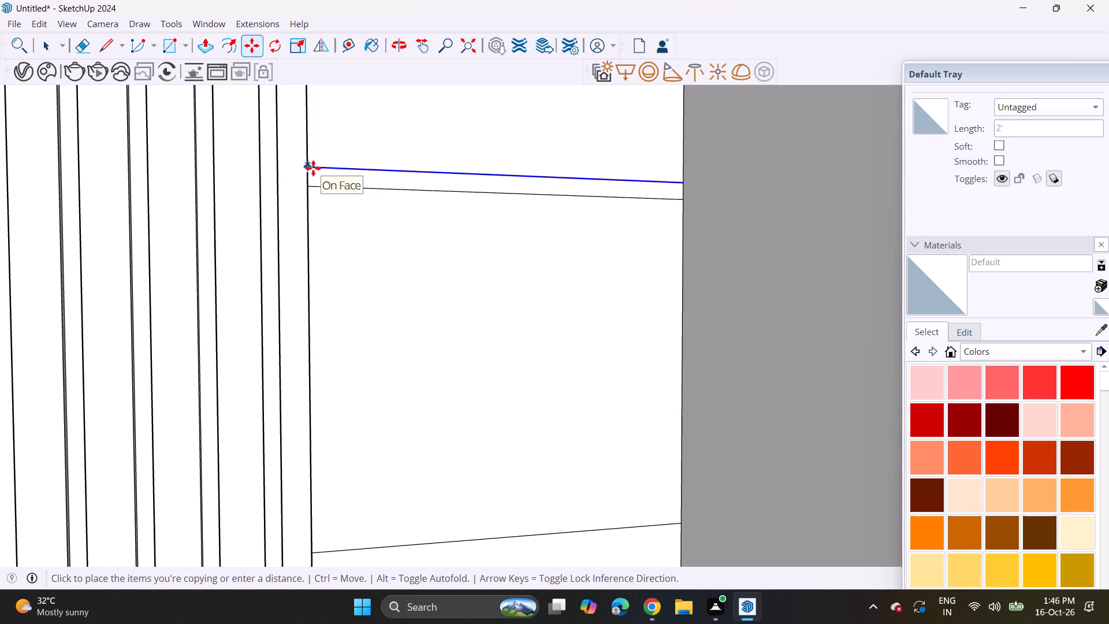
pyautogui.click(313, 168)
pyautogui.press('space')
# Copy the long segment of the right column's second divider line from the top slightly upward for a thin shelf strip.
pyautogui.keyDown('shift'); pyautogui.moveTo(358, 356); pyautogui.dragTo(345, 147, button='middle'); pyautogui.keyUp('shift')
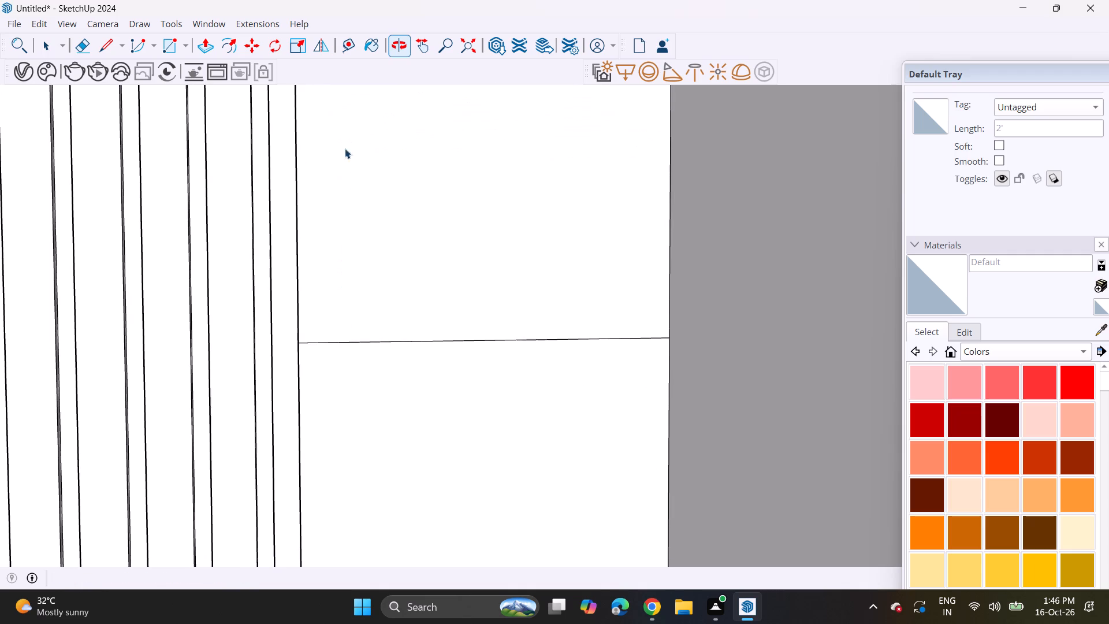
pyautogui.press('space')
pyautogui.click(356, 344)
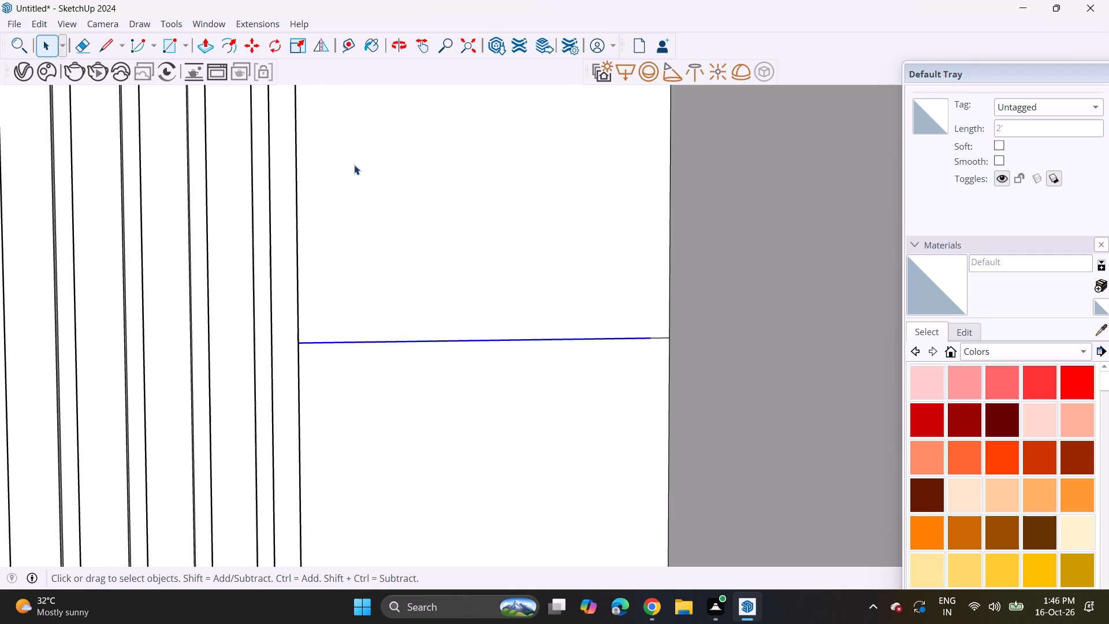
pyautogui.click(258, 48)
pyautogui.click(295, 346)
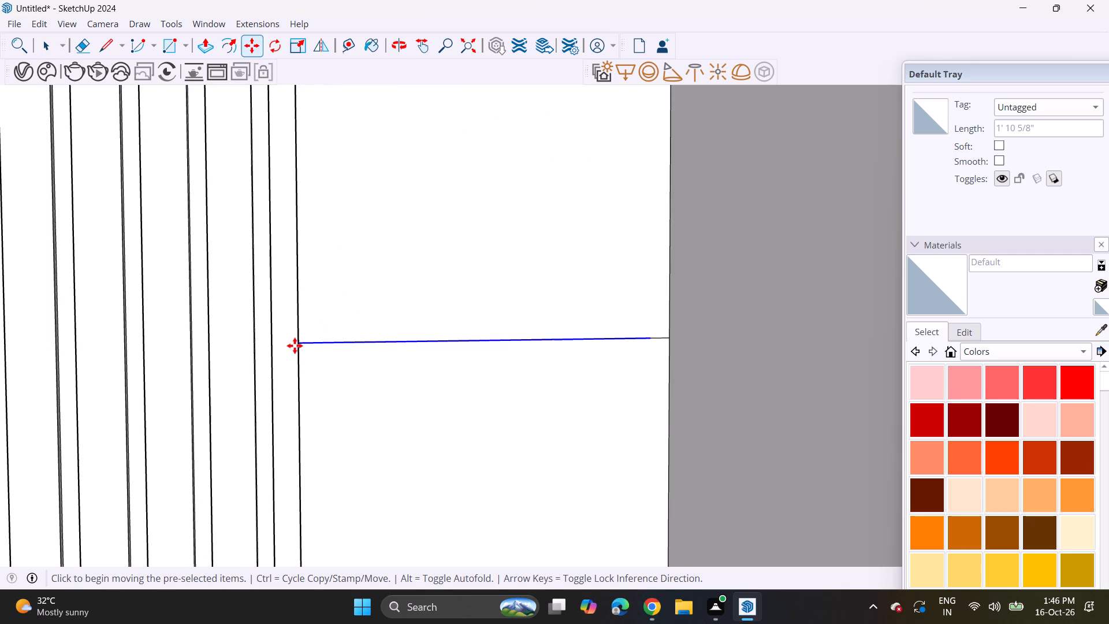
pyautogui.click(300, 329)
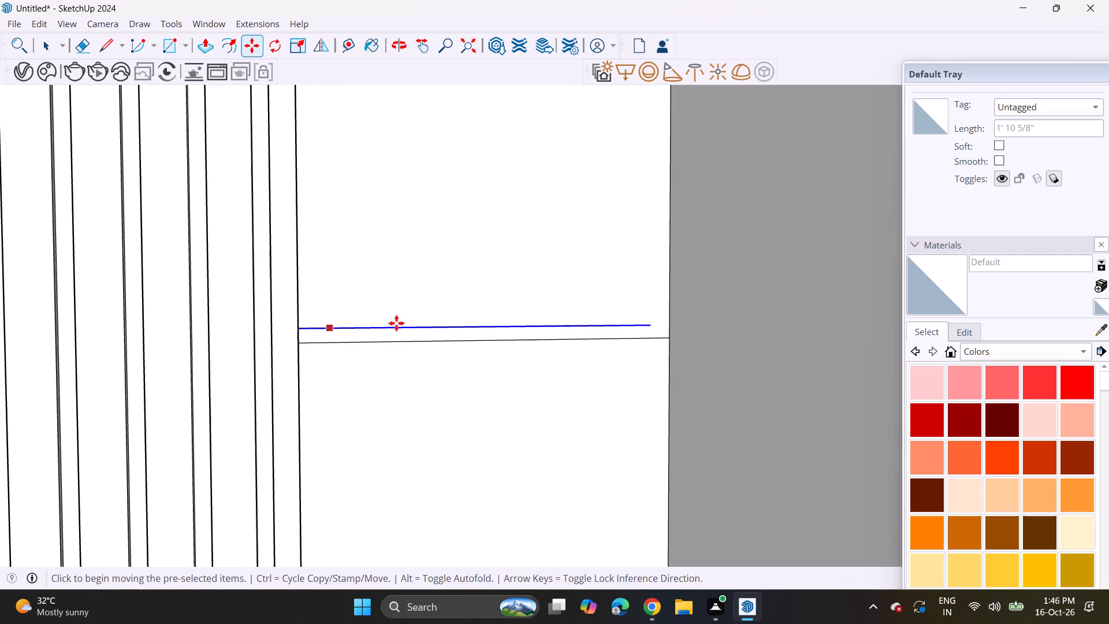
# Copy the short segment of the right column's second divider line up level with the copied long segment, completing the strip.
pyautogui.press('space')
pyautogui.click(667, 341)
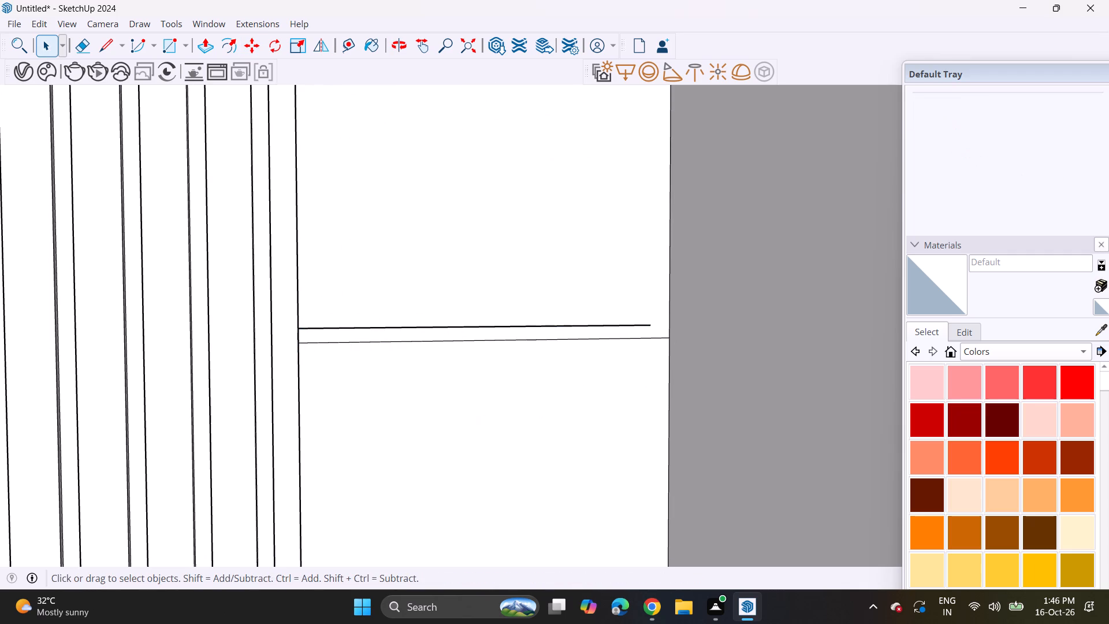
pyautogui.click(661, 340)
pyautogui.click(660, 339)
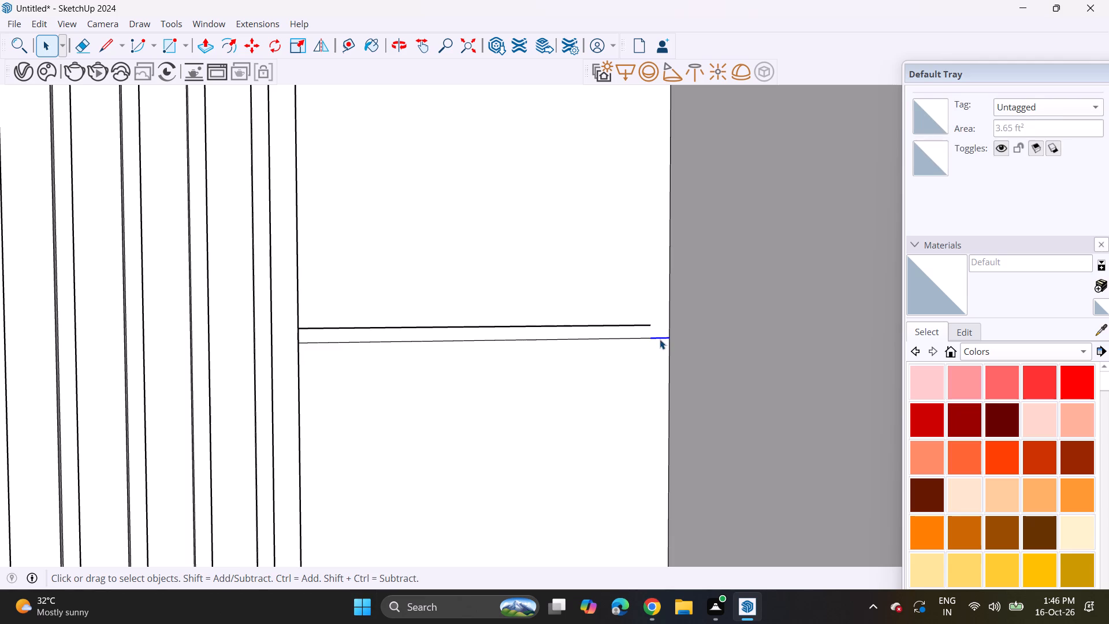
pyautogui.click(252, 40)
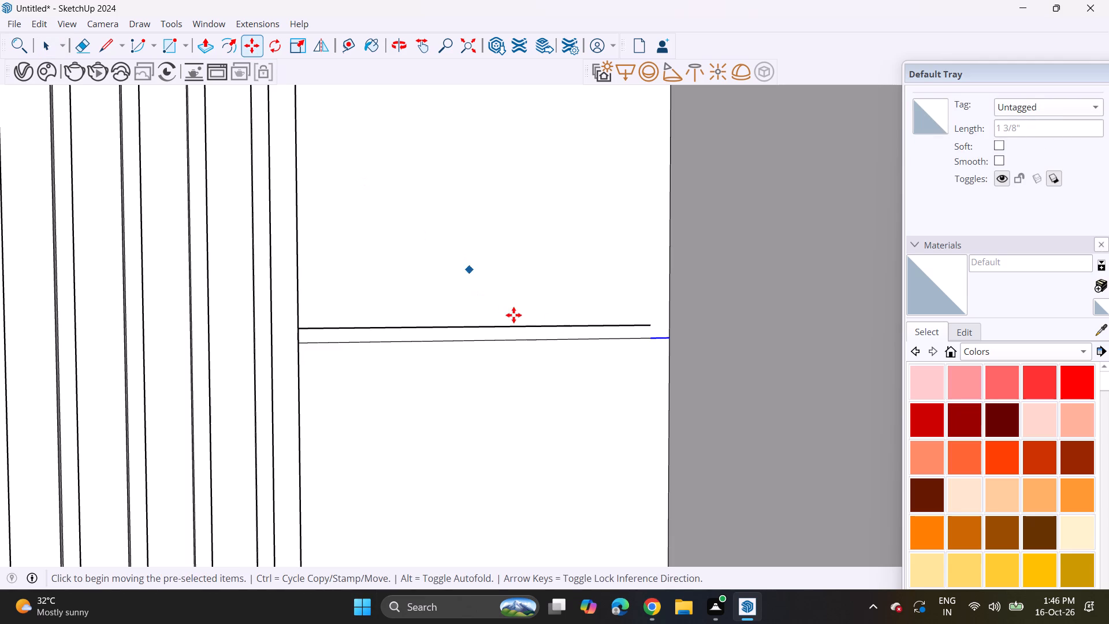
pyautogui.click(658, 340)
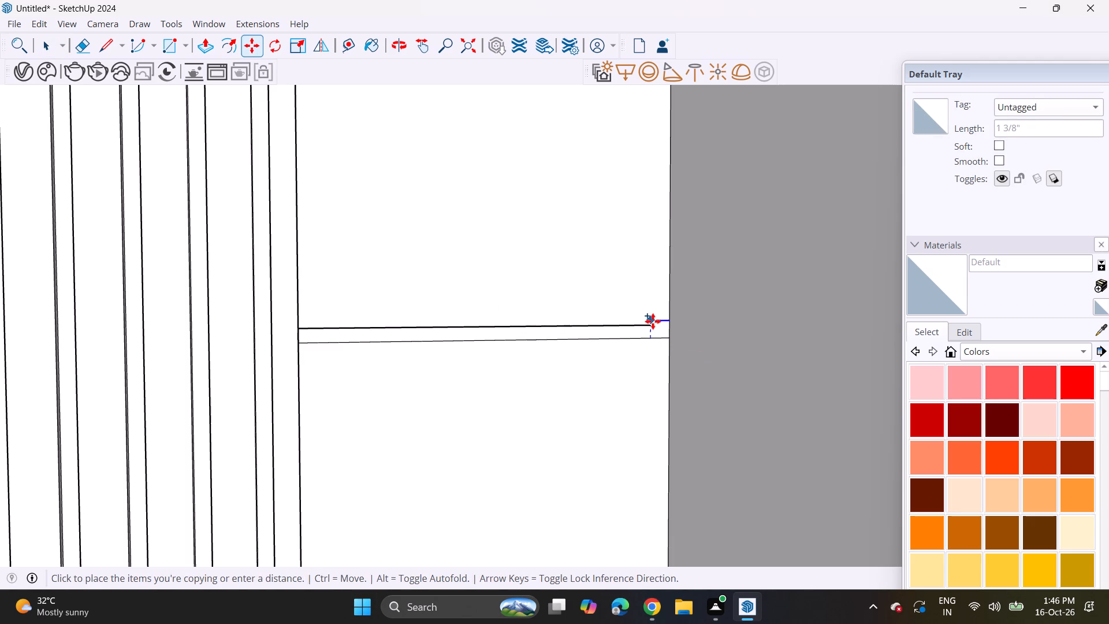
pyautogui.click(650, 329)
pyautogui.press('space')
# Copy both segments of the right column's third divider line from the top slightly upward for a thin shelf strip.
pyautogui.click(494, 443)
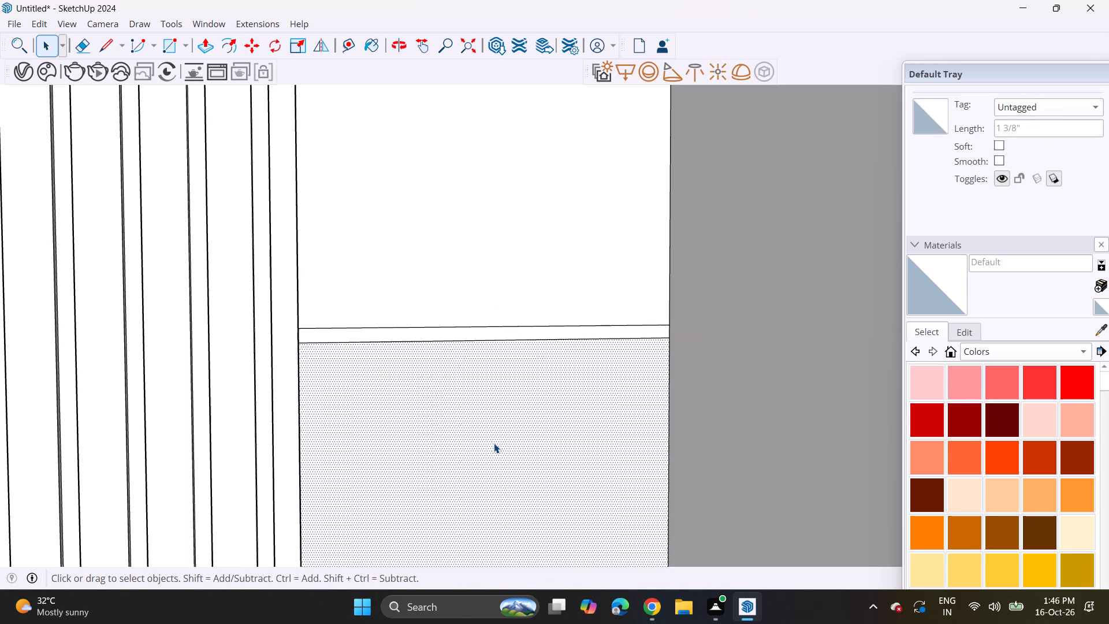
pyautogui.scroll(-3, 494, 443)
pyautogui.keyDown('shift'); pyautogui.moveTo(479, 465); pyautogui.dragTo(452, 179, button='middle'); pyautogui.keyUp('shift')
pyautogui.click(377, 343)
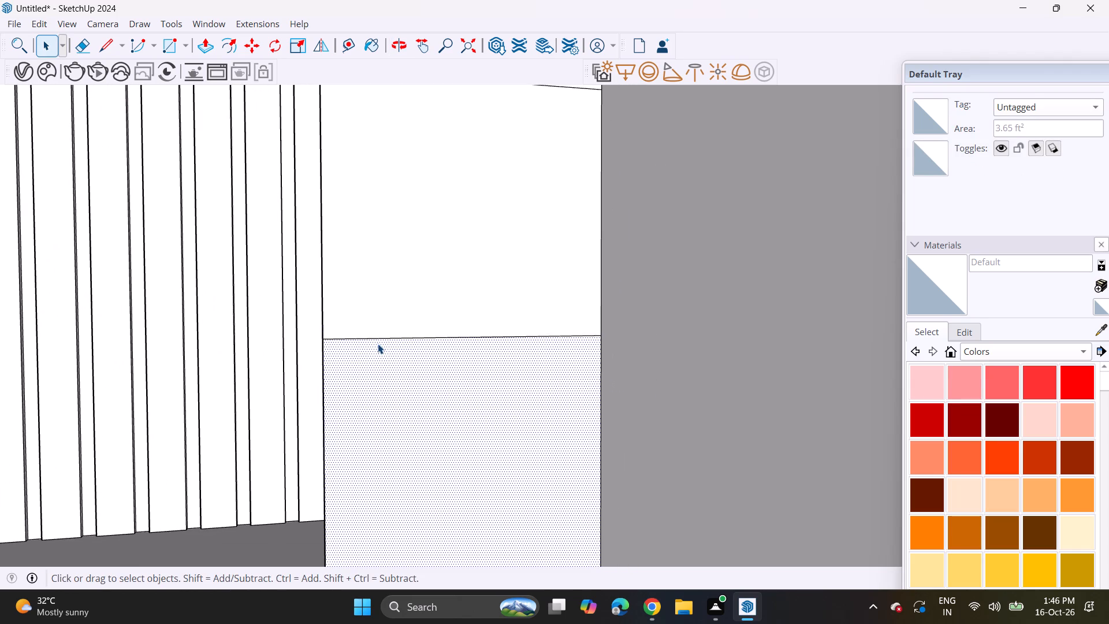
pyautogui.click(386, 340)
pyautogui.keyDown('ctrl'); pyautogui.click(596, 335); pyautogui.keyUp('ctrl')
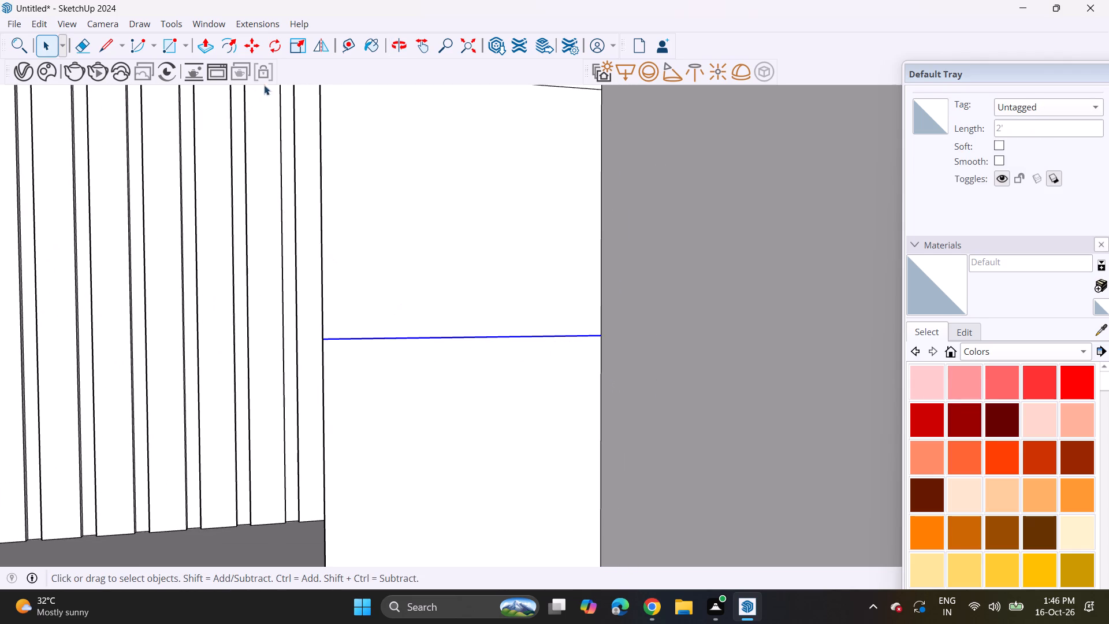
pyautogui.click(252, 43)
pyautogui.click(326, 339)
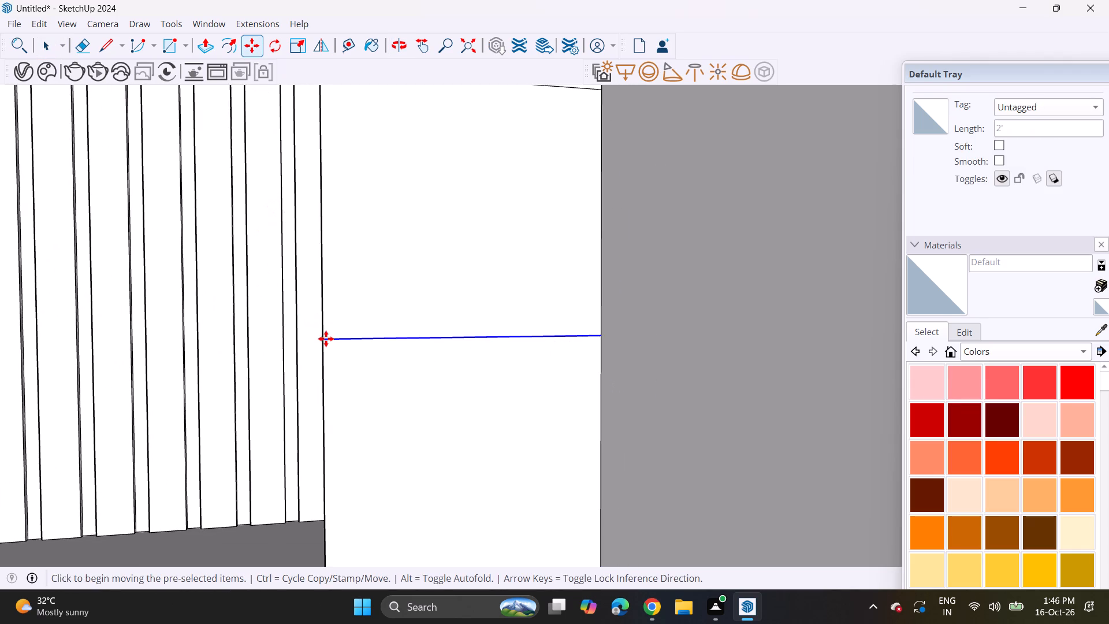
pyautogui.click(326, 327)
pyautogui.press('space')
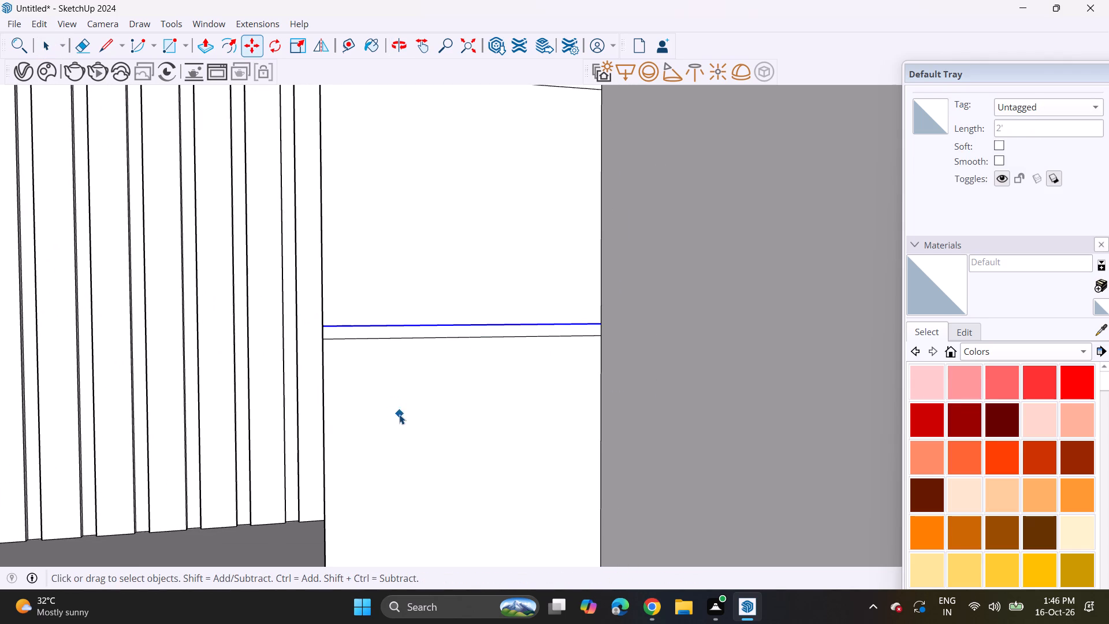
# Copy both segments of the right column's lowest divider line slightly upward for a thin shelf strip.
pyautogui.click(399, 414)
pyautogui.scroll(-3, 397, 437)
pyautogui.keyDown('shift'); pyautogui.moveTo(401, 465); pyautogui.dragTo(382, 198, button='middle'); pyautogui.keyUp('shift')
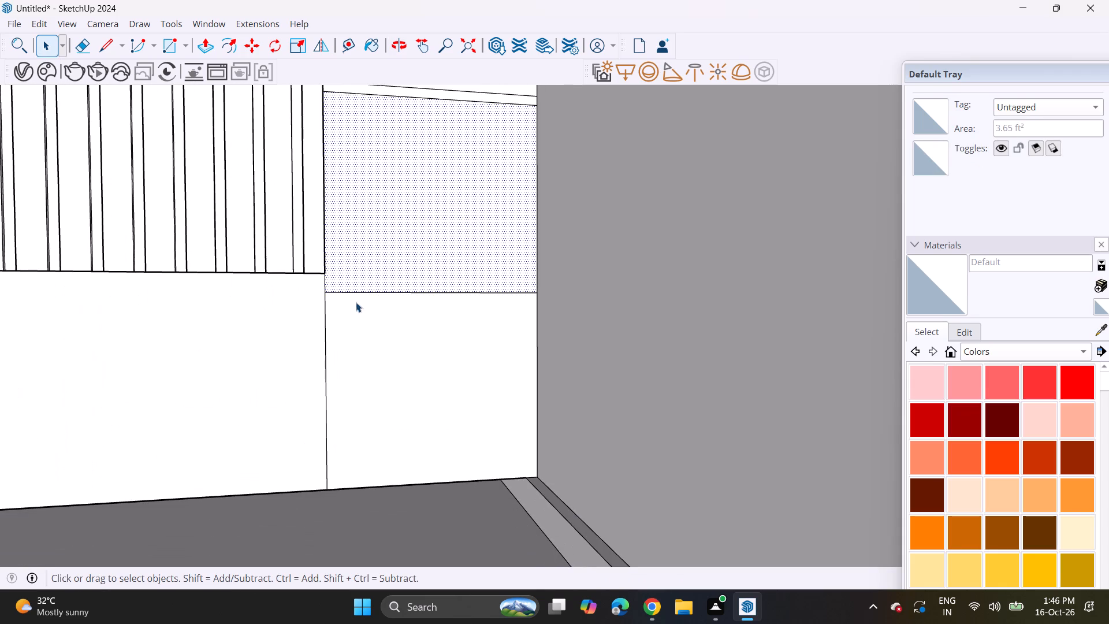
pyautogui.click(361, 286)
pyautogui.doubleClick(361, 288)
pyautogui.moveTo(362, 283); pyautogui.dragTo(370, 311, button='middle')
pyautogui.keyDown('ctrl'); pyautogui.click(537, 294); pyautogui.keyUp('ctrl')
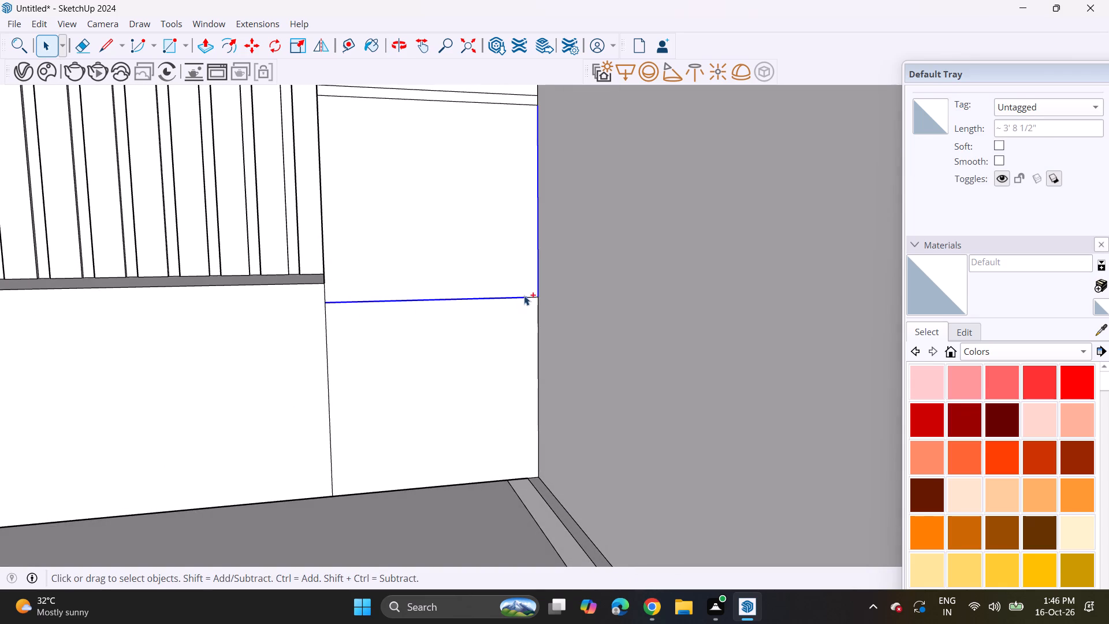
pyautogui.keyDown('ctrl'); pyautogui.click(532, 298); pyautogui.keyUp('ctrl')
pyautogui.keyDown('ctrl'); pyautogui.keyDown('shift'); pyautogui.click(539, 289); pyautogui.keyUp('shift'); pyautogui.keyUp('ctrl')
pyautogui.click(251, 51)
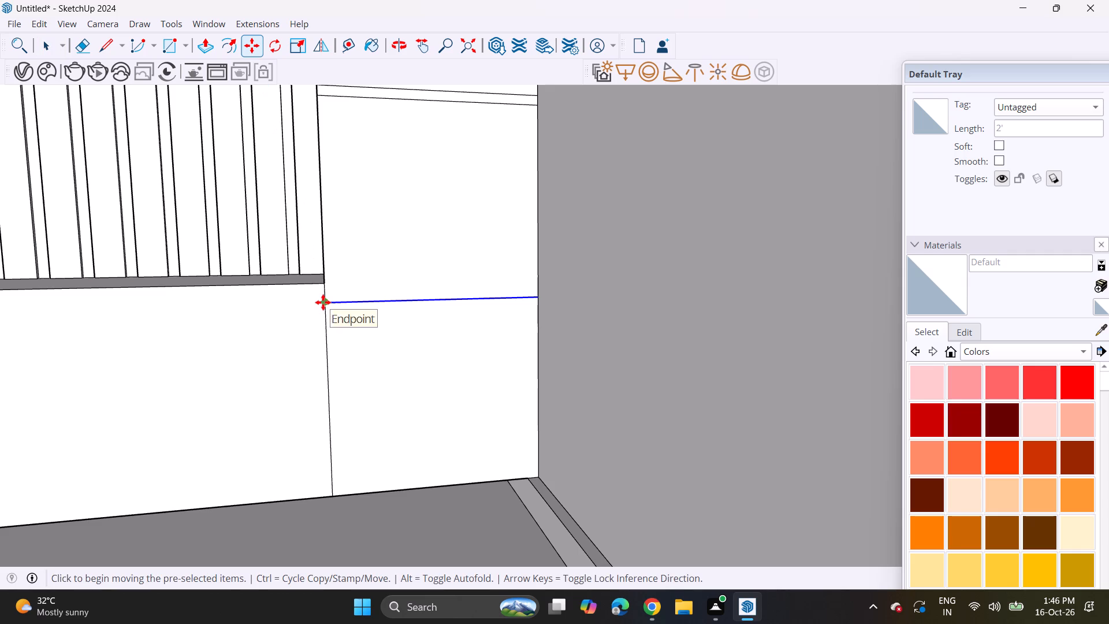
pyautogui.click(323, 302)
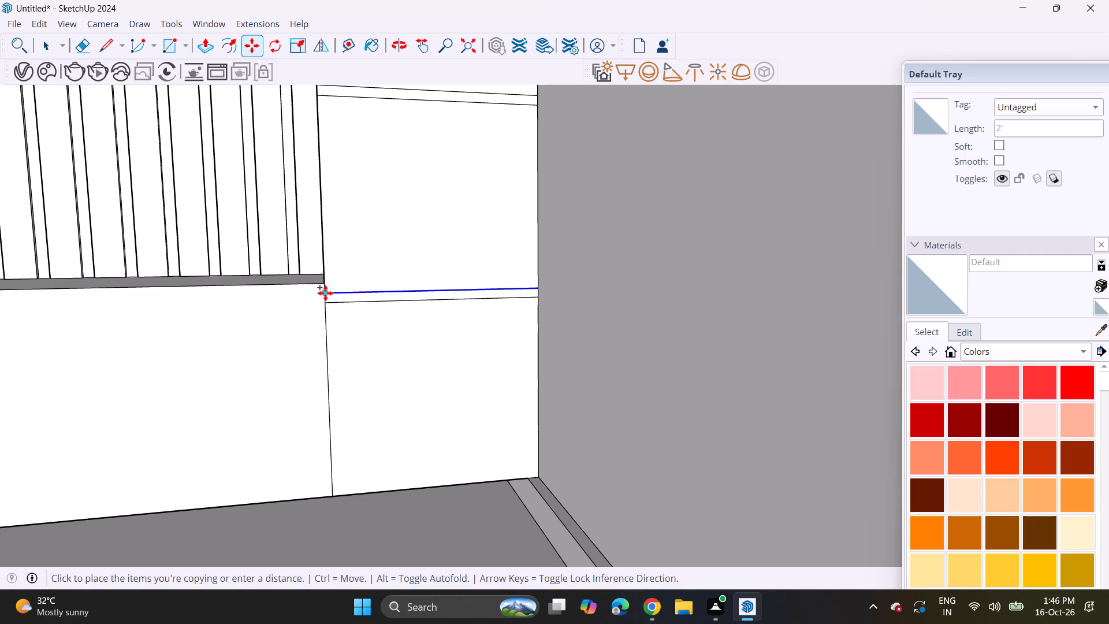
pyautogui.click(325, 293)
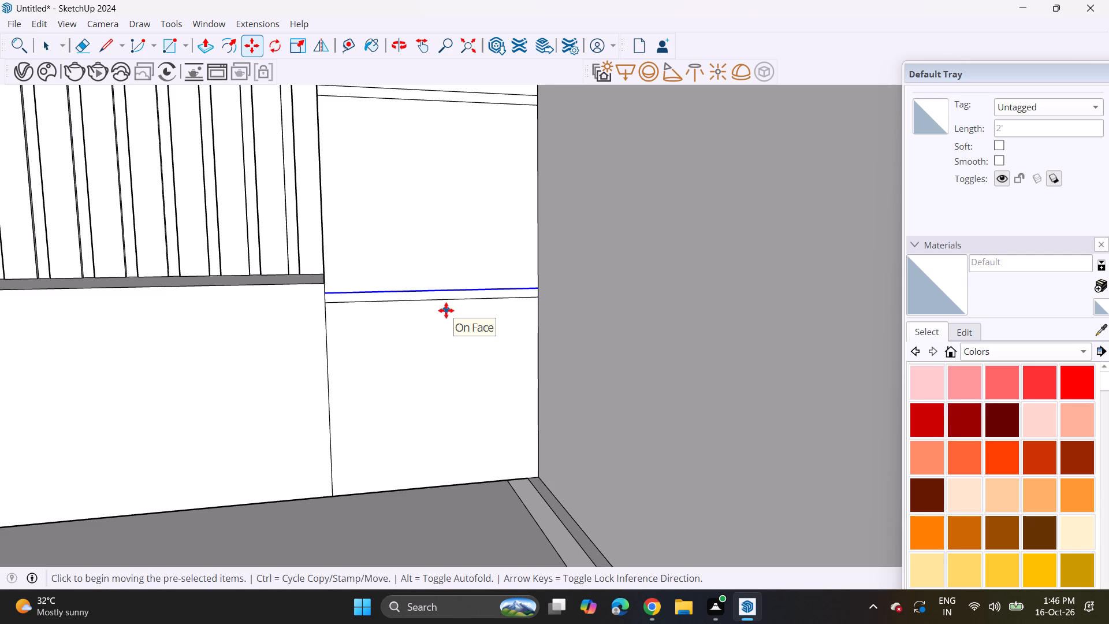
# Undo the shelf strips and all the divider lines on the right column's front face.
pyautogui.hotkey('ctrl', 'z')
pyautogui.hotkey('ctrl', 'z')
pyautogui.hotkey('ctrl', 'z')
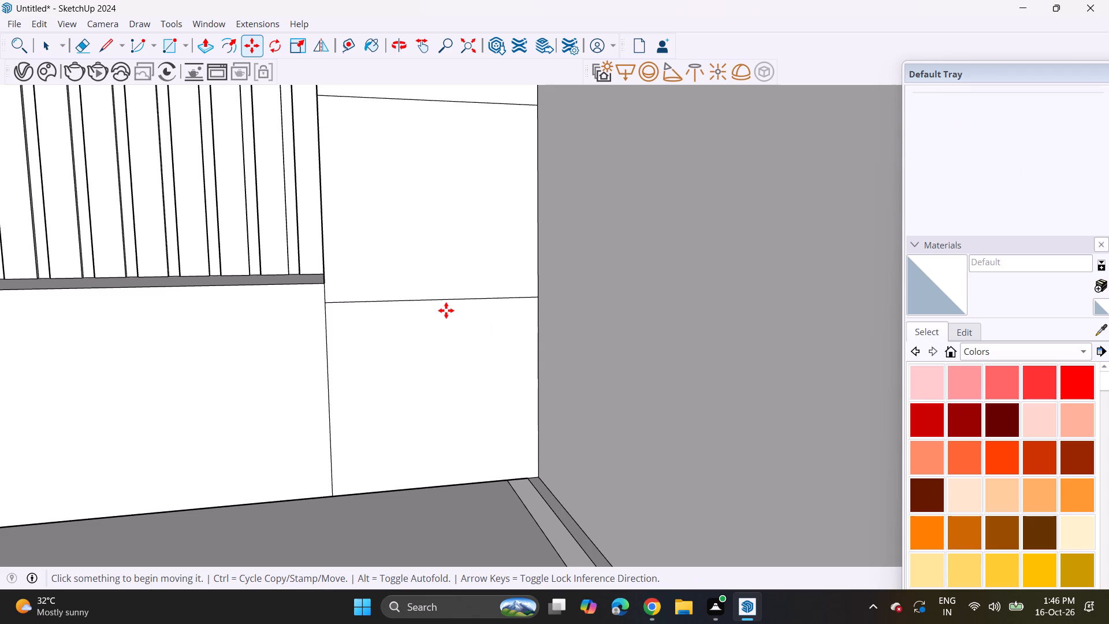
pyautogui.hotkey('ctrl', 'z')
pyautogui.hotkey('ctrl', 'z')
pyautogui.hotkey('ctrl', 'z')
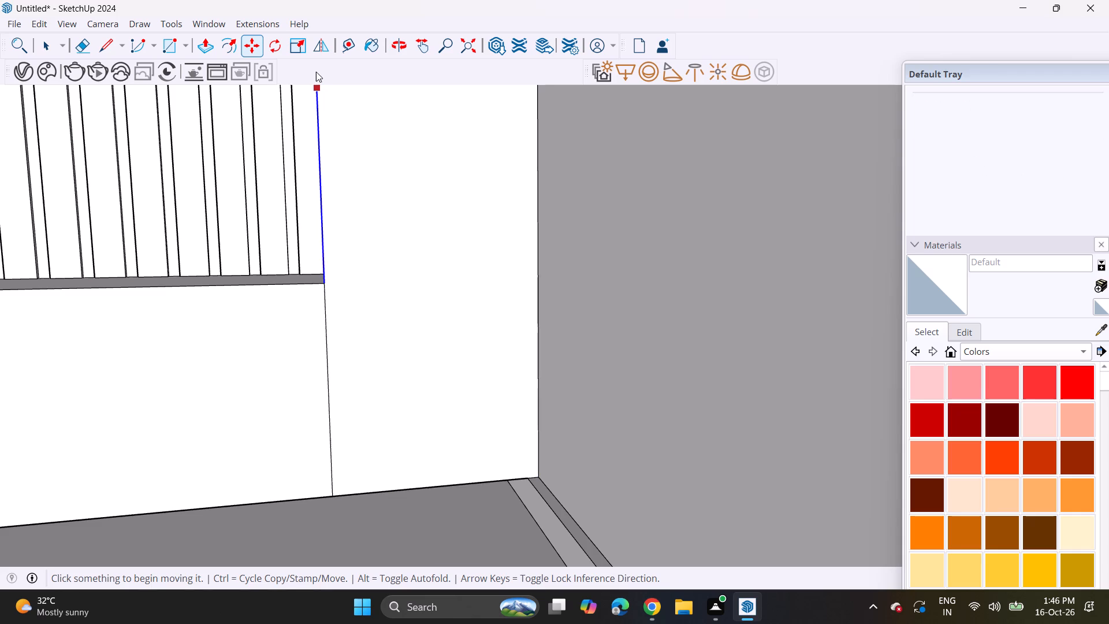
# Offset the right column's front face outline slightly inward to form a thin border frame.
pyautogui.click(233, 43)
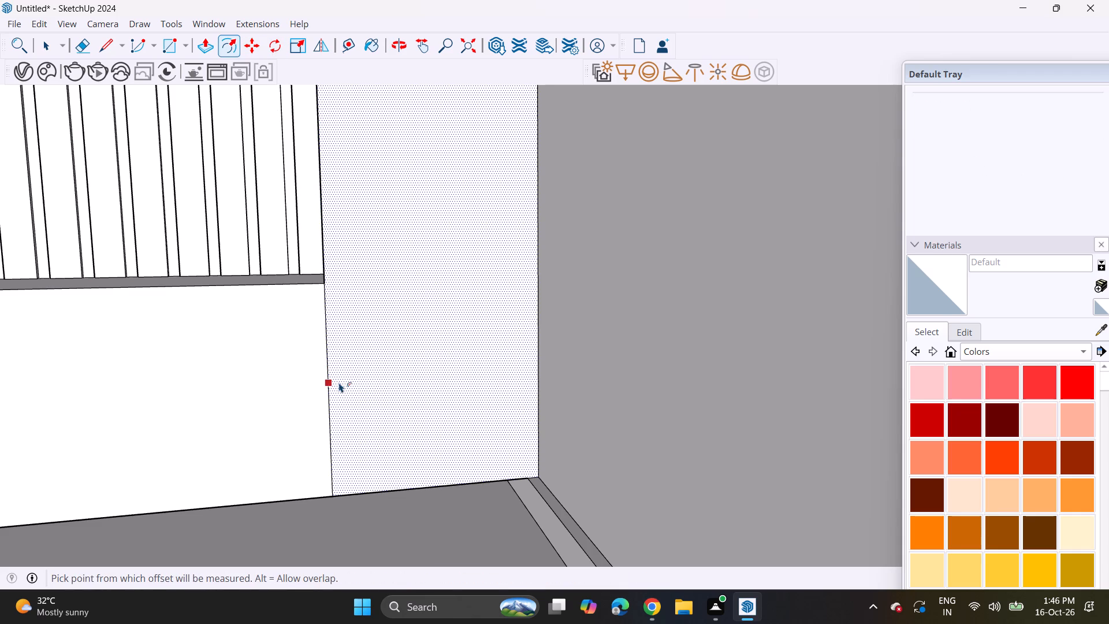
pyautogui.click(339, 382)
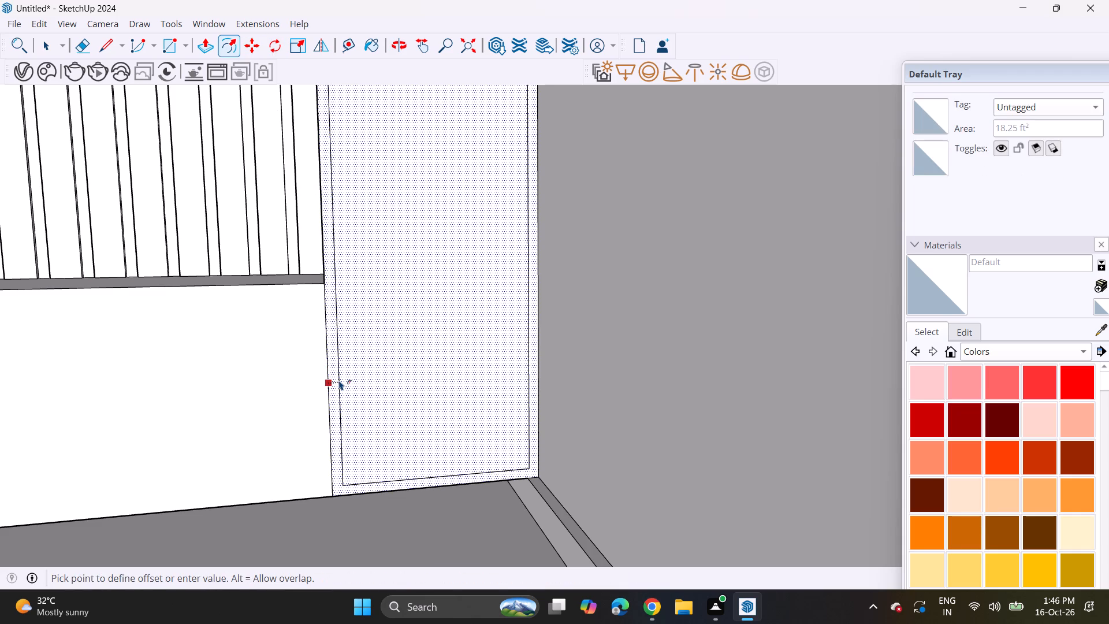
pyautogui.click(339, 380)
pyautogui.press('space')
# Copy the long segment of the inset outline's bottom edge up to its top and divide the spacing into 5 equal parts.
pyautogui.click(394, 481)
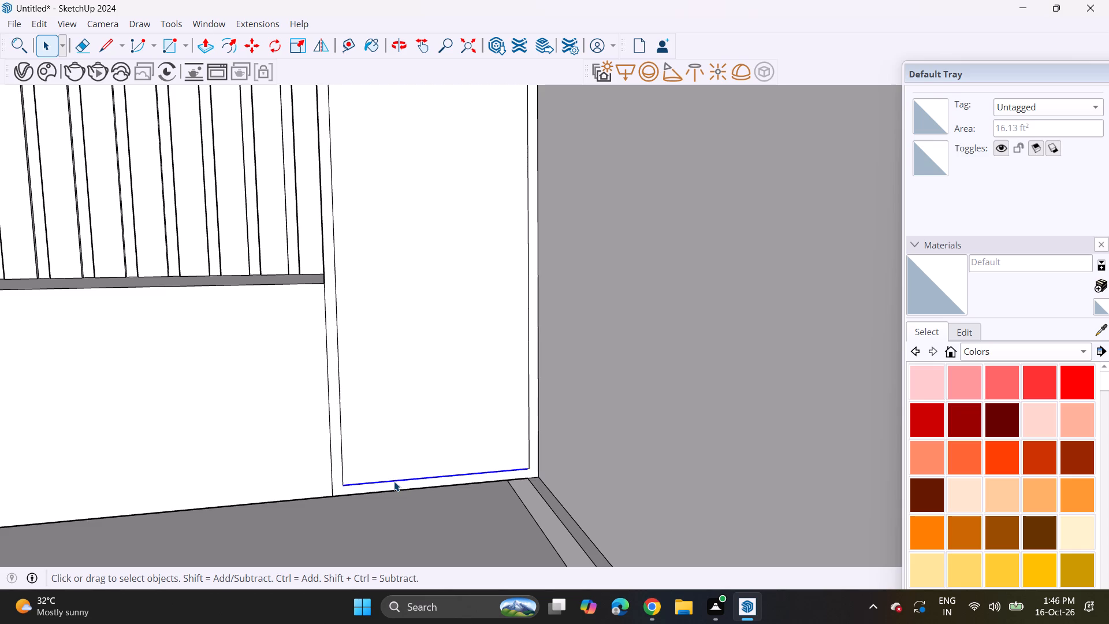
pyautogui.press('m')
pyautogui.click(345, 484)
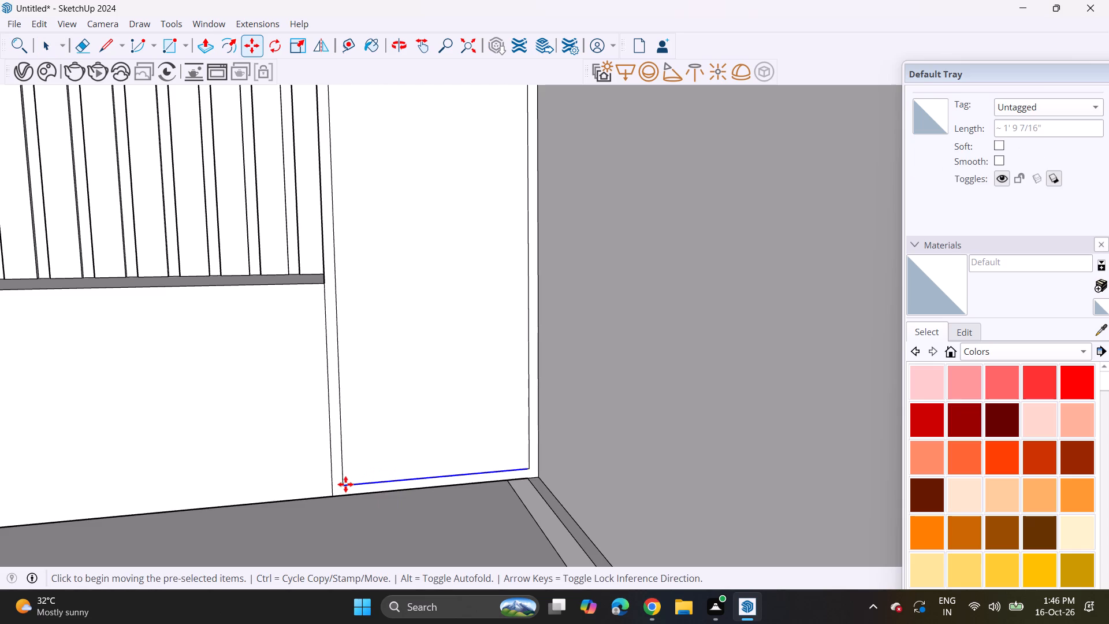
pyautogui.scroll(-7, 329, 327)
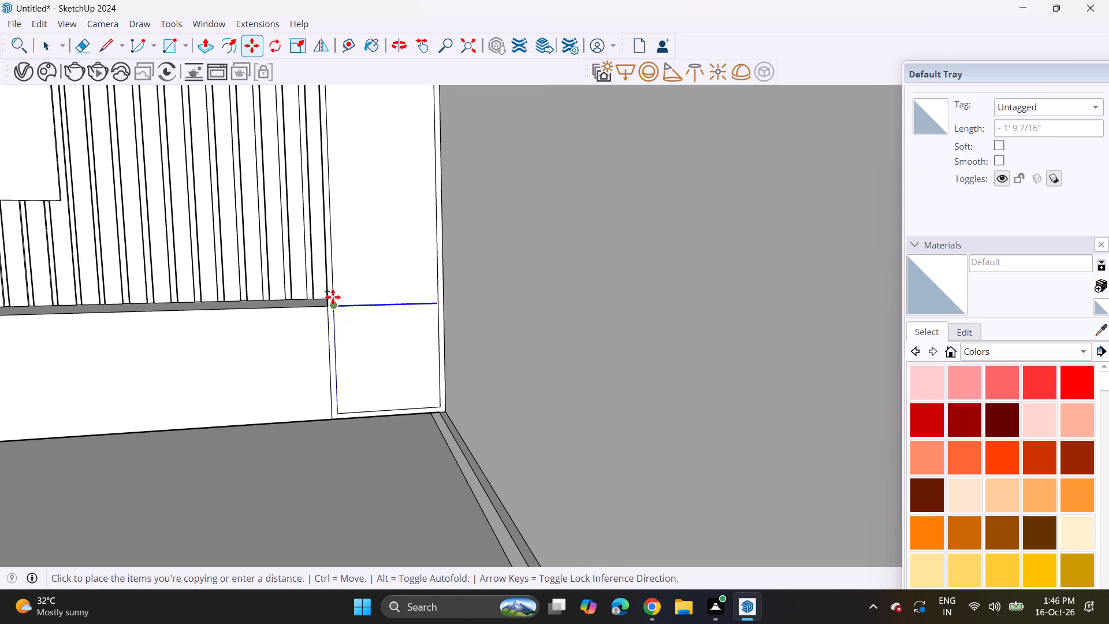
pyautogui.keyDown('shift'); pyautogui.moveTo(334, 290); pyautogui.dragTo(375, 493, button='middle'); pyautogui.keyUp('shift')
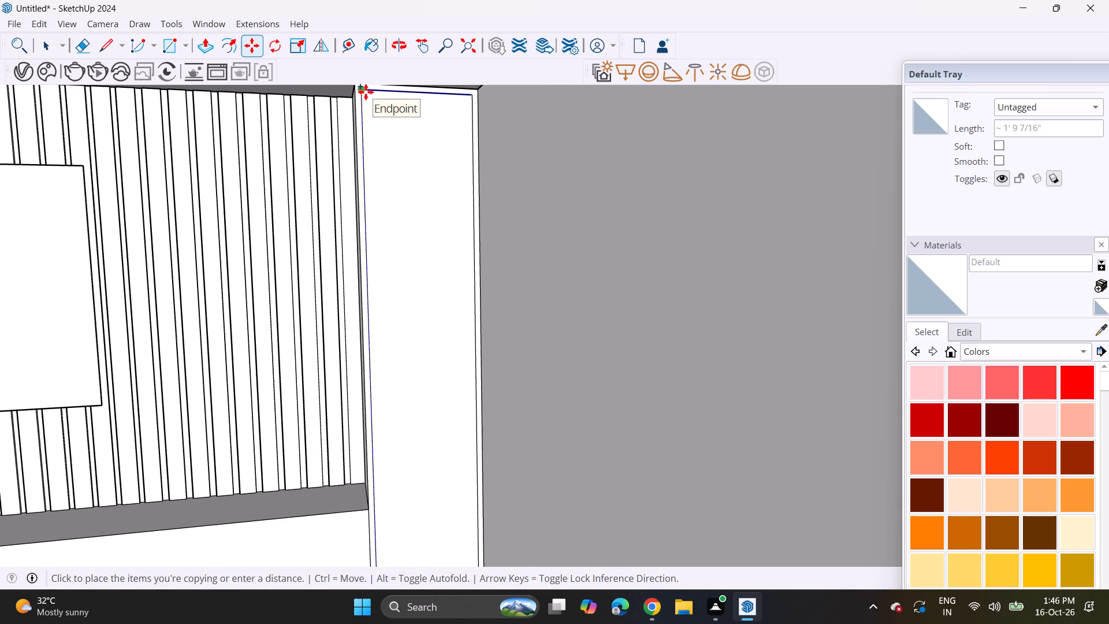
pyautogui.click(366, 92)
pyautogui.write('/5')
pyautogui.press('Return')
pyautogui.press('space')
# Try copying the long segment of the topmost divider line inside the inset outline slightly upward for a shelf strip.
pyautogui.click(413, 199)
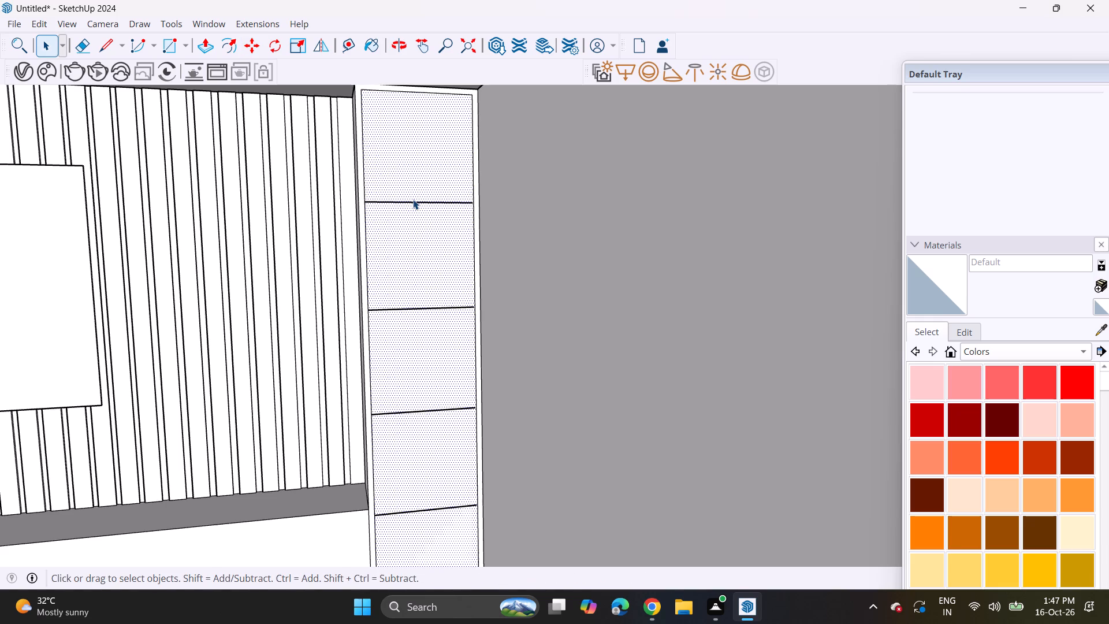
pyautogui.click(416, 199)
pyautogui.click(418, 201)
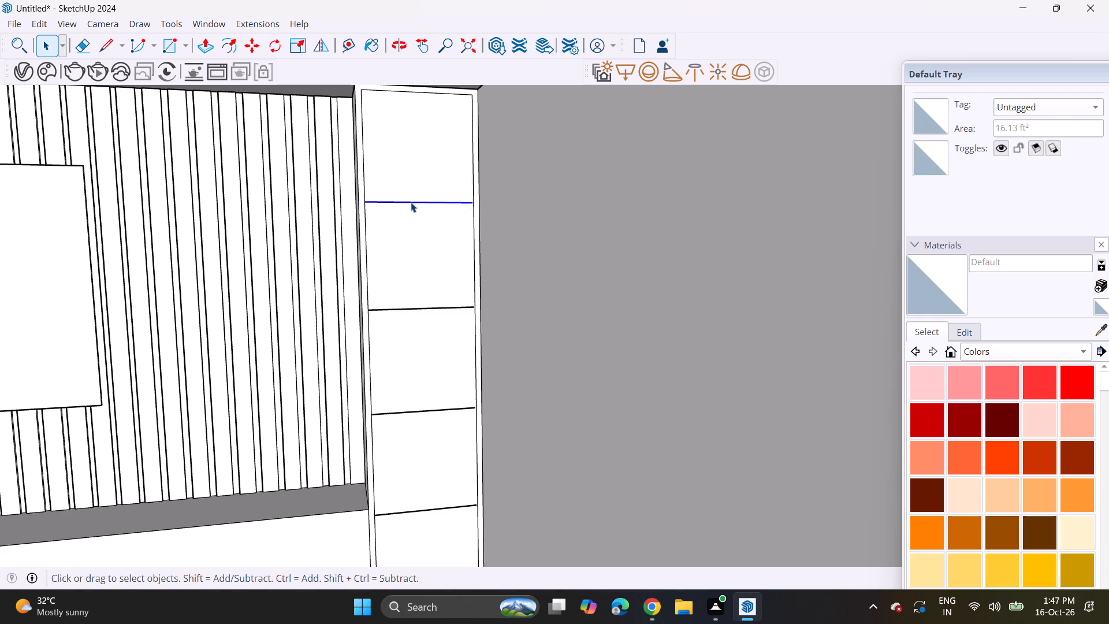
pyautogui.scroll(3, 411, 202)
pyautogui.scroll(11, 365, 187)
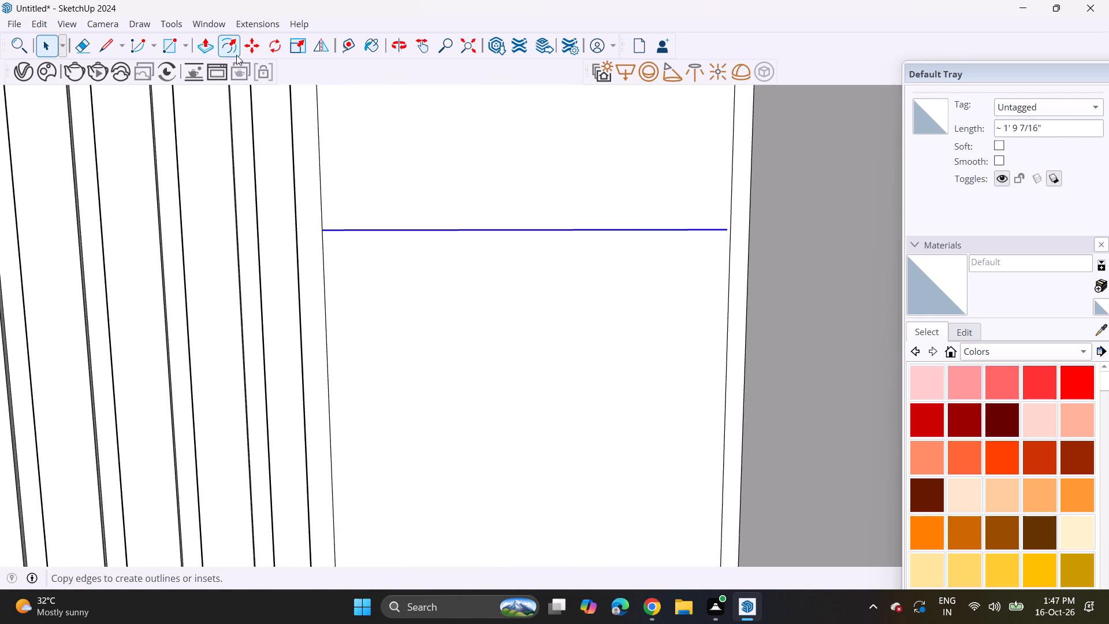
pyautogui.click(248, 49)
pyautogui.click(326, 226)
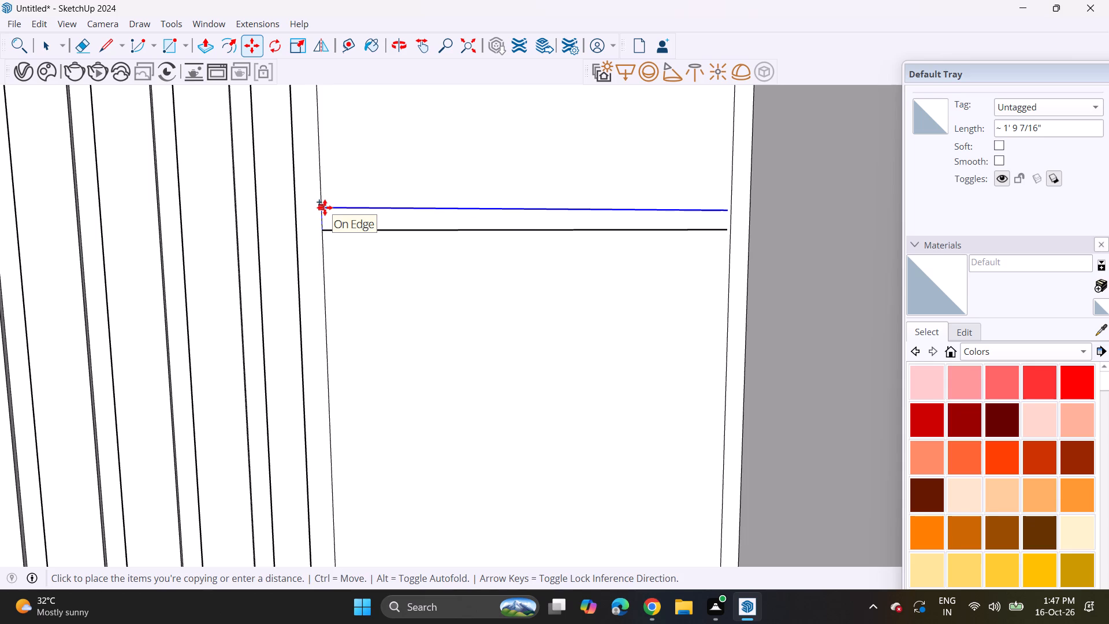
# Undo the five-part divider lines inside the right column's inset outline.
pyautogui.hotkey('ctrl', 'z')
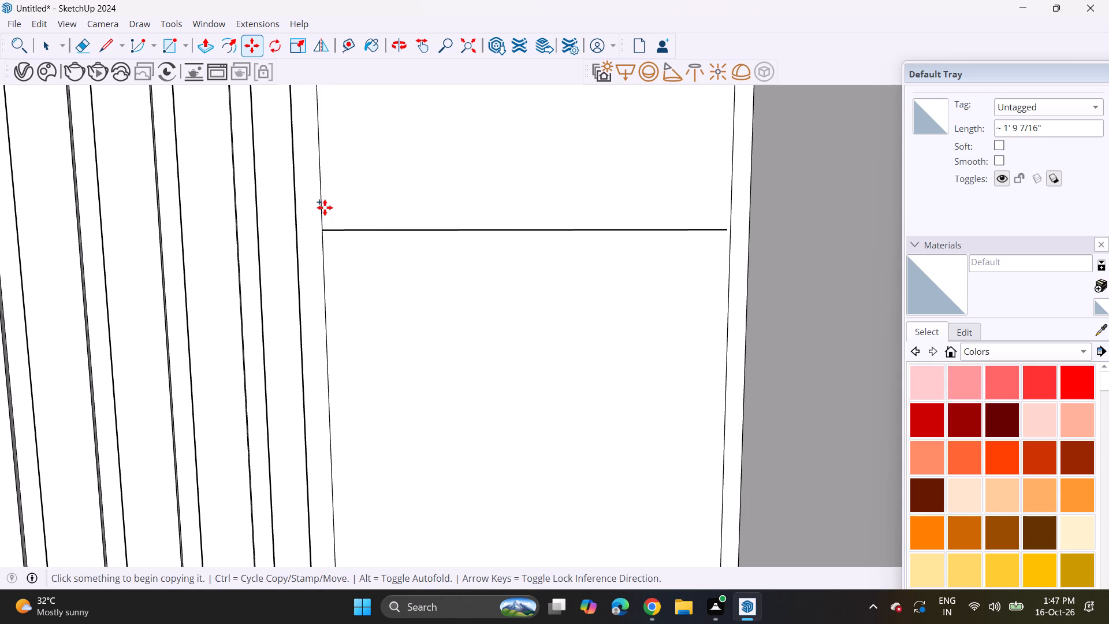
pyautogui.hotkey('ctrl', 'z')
# Copy both segments of the bottom edge of the right column's inset outline up to its top and divide the spacing into 5 equal parts.
pyautogui.scroll(-10, 328, 216)
pyautogui.scroll(-4, 336, 302)
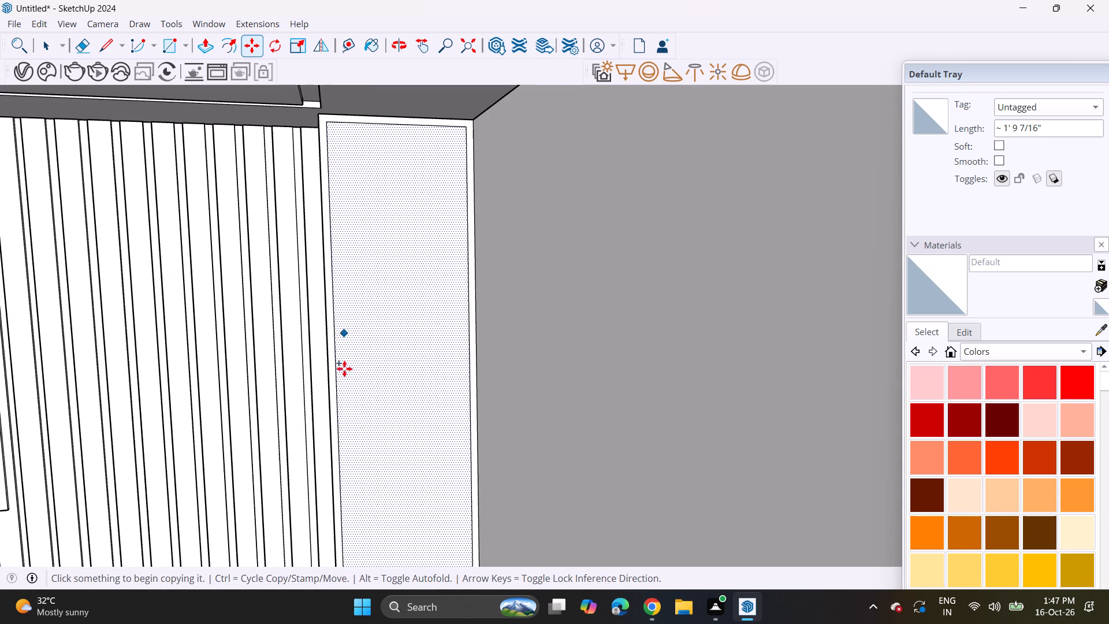
pyautogui.keyDown('shift'); pyautogui.moveTo(344, 404); pyautogui.dragTo(353, 137, button='middle'); pyautogui.keyUp('shift')
pyautogui.keyDown('shift'); pyautogui.moveTo(375, 350); pyautogui.dragTo(386, 250, button='middle'); pyautogui.keyUp('shift')
pyautogui.scroll(3, 420, 376)
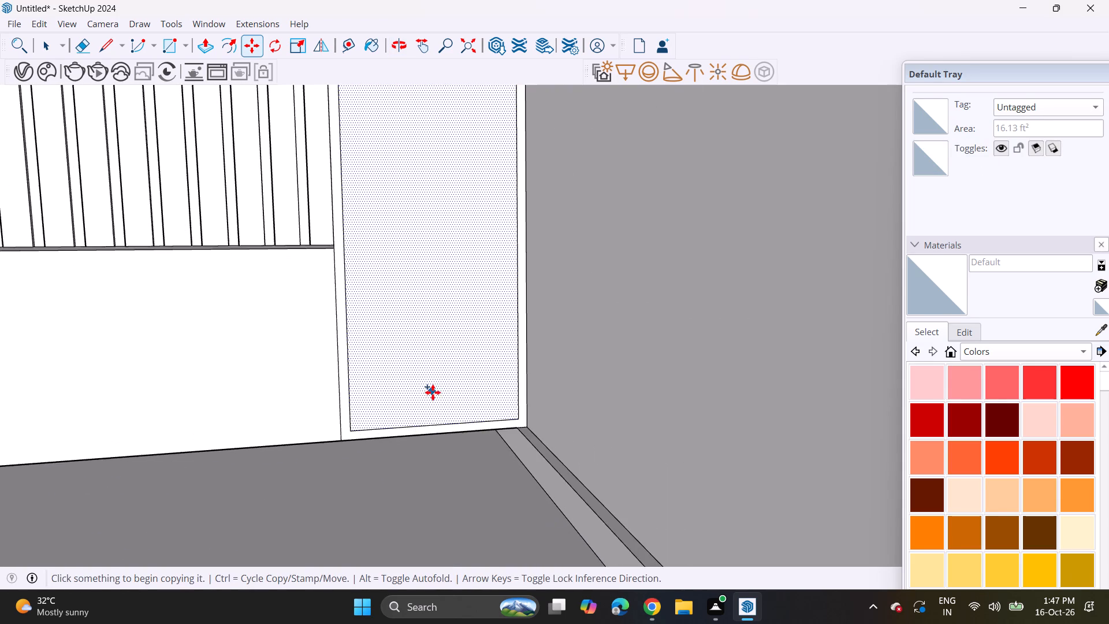
pyautogui.scroll(8, 434, 393)
pyautogui.press('space')
pyautogui.click(448, 459)
pyautogui.scroll(2, 448, 459)
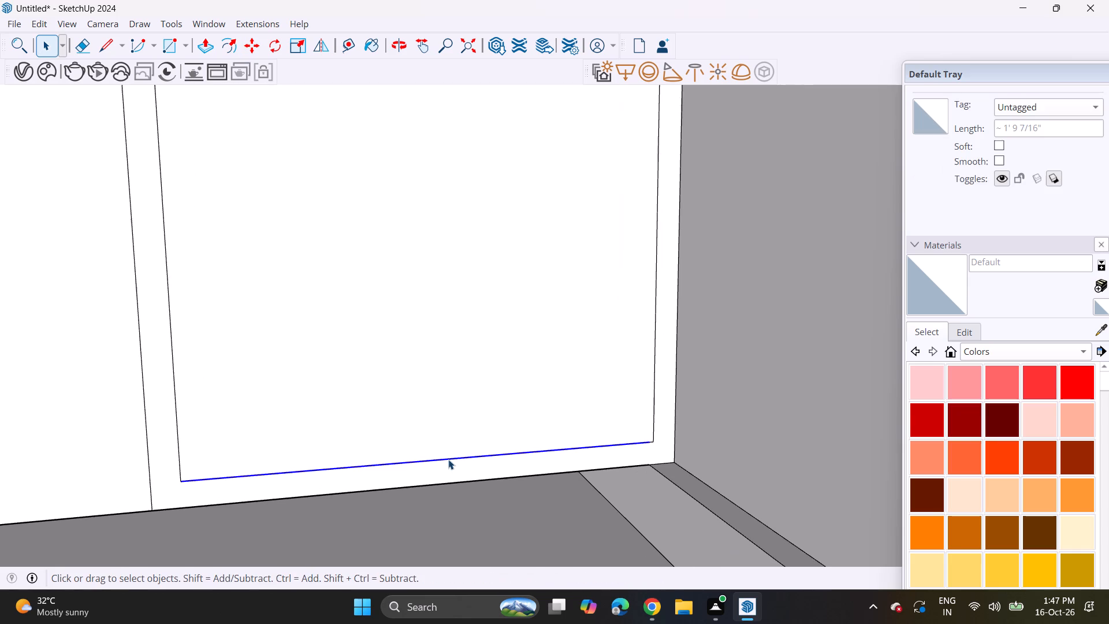
pyautogui.scroll(3, 645, 473)
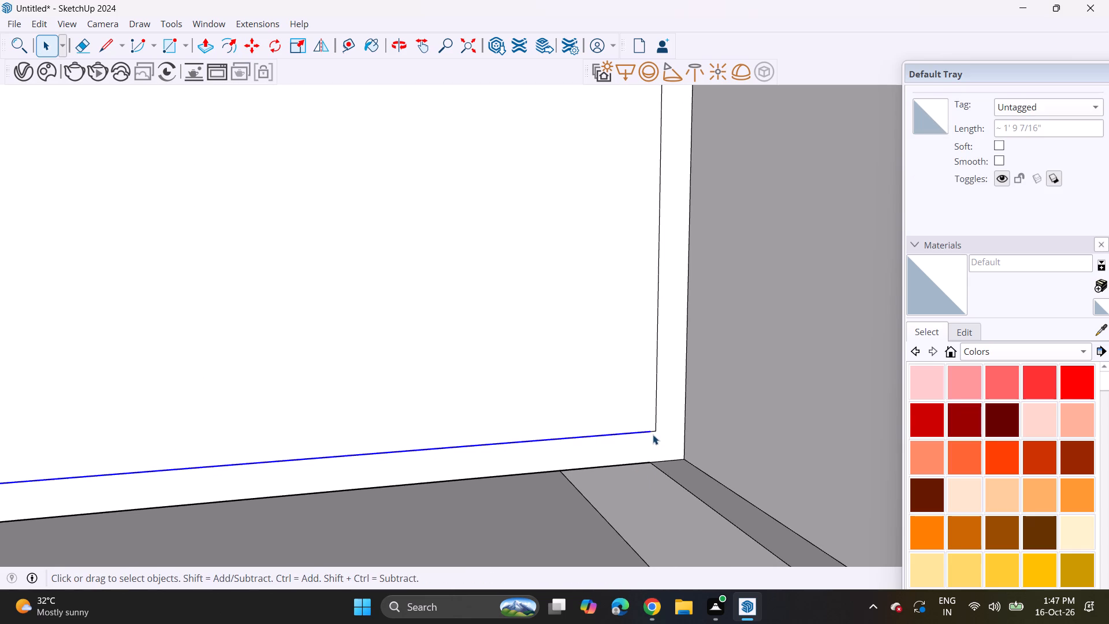
pyautogui.click(652, 430)
pyautogui.keyDown('ctrl'); pyautogui.click(631, 433); pyautogui.keyUp('ctrl')
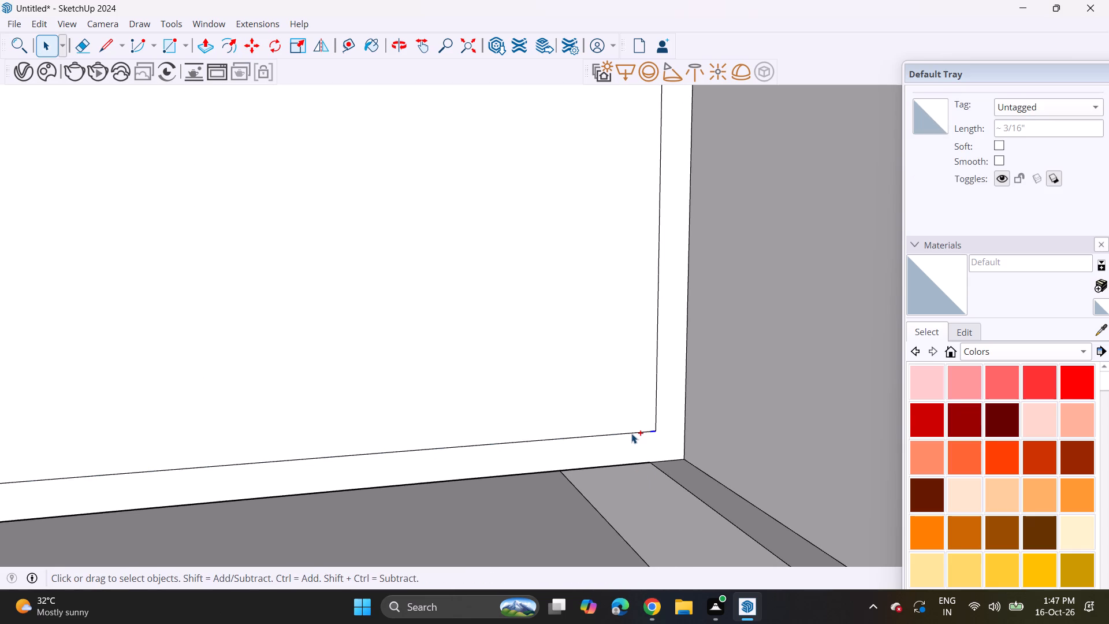
pyautogui.keyDown('ctrl'); pyautogui.scroll(-11, 560, 431); pyautogui.keyUp('ctrl')
pyautogui.scroll(-3, 302, 437)
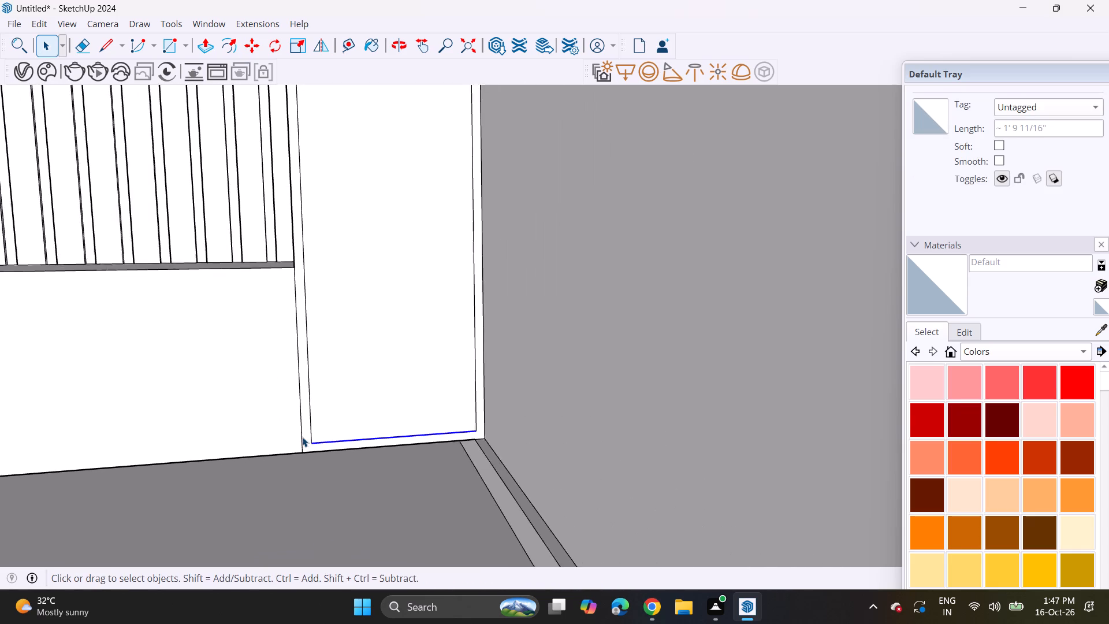
pyautogui.scroll(-4, 302, 437)
pyautogui.press('m')
pyautogui.click(314, 439)
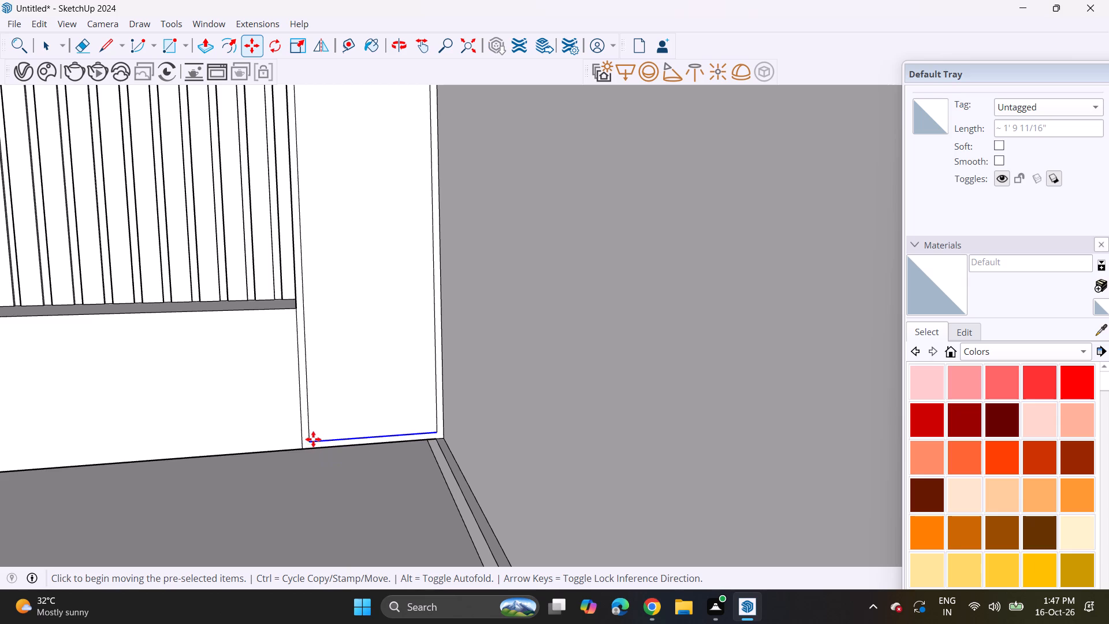
pyautogui.keyDown('shift'); pyautogui.moveTo(330, 283); pyautogui.dragTo(370, 575, button='middle'); pyautogui.keyUp('shift')
pyautogui.keyDown('shift'); pyautogui.moveTo(318, 182); pyautogui.dragTo(334, 320, button='middle'); pyautogui.keyUp('shift')
pyautogui.click(341, 204)
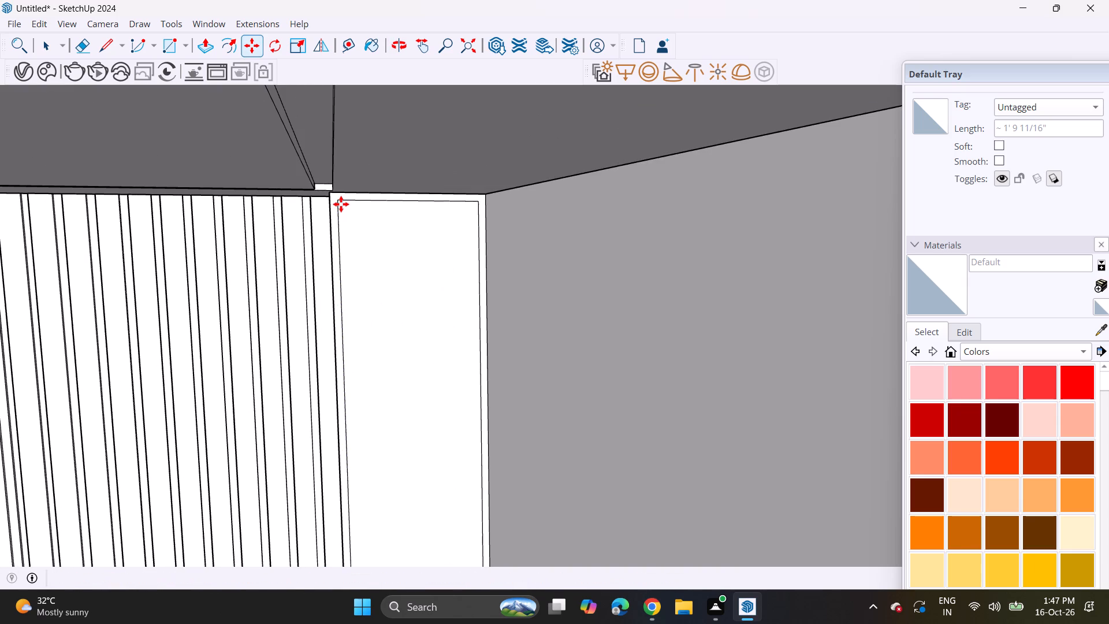
pyautogui.write('/5')
pyautogui.press('Return')
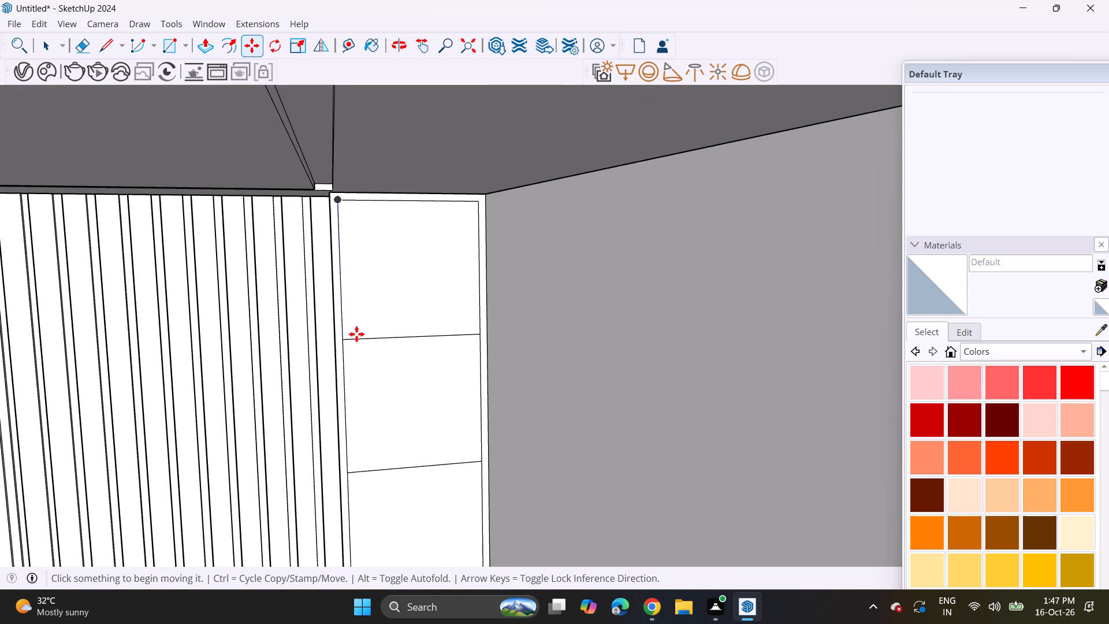
pyautogui.scroll(-2, 359, 361)
pyautogui.press('space')
# Copy both segments of the lowest divider line inside the right column's inset outline slightly upward to form a thin shelf strip.
pyautogui.scroll(-3, 367, 408)
pyautogui.keyDown('shift'); pyautogui.moveTo(373, 440); pyautogui.dragTo(371, 425, button='middle'); pyautogui.keyUp('shift')
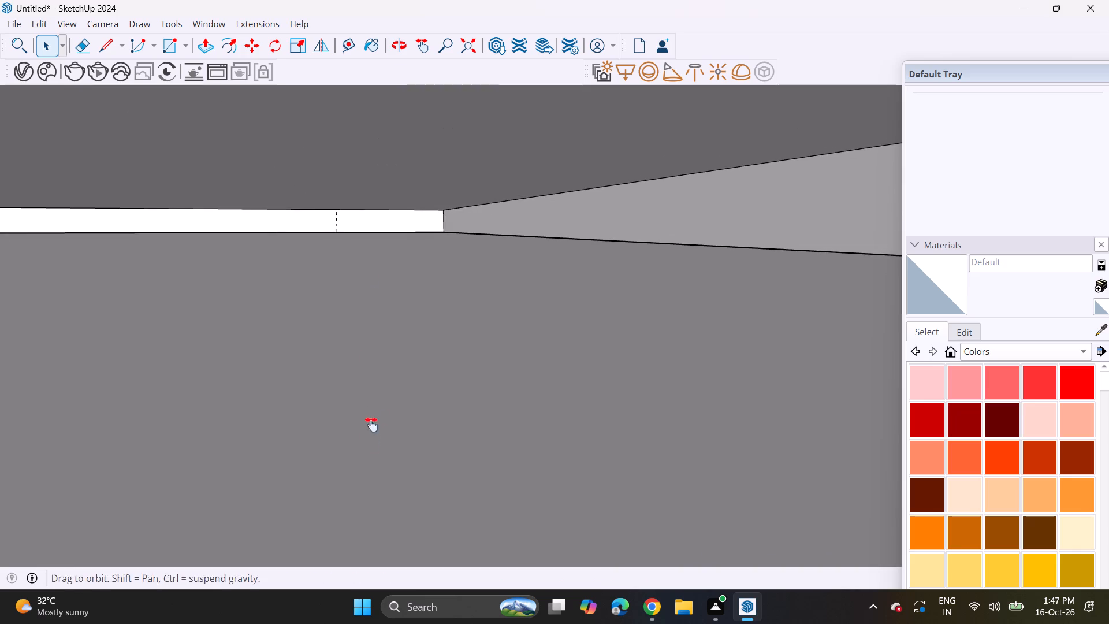
pyautogui.keyDown('shift'); pyautogui.moveTo(371, 425); pyautogui.dragTo(369, 190, button='middle'); pyautogui.keyUp('shift')
pyautogui.keyDown('shift'); pyautogui.moveTo(412, 444); pyautogui.dragTo(395, 156, button='middle'); pyautogui.keyUp('shift')
pyautogui.keyDown('shift'); pyautogui.moveTo(408, 418); pyautogui.dragTo(381, 98, button='middle'); pyautogui.keyUp('shift')
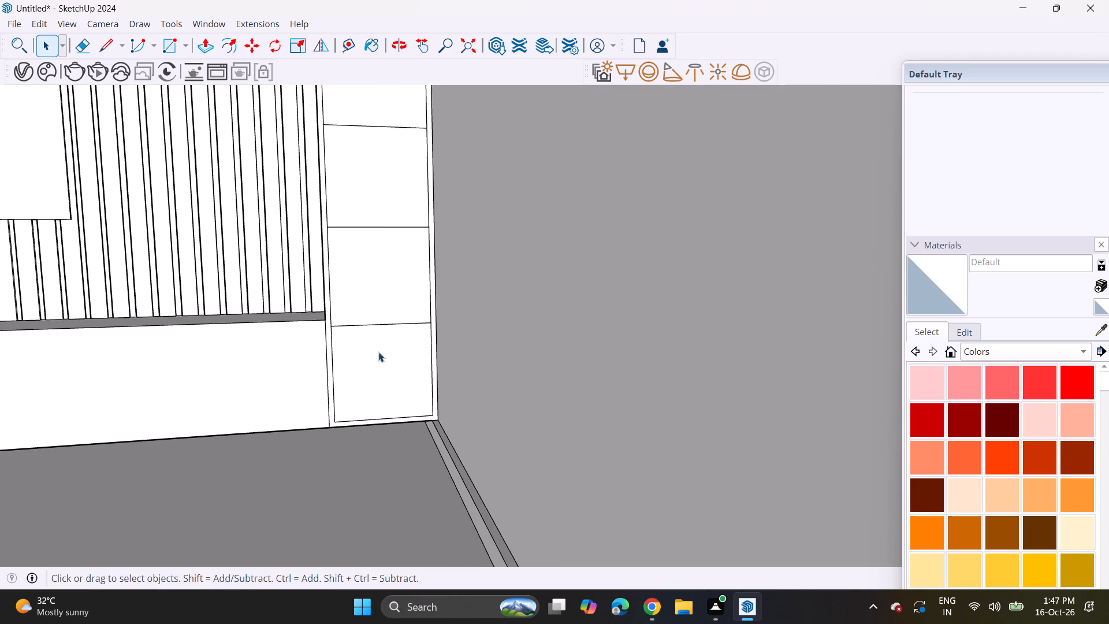
pyautogui.scroll(3, 378, 359)
pyautogui.scroll(3, 380, 414)
pyautogui.click(373, 274)
pyautogui.moveTo(375, 274); pyautogui.dragTo(386, 302, button='middle')
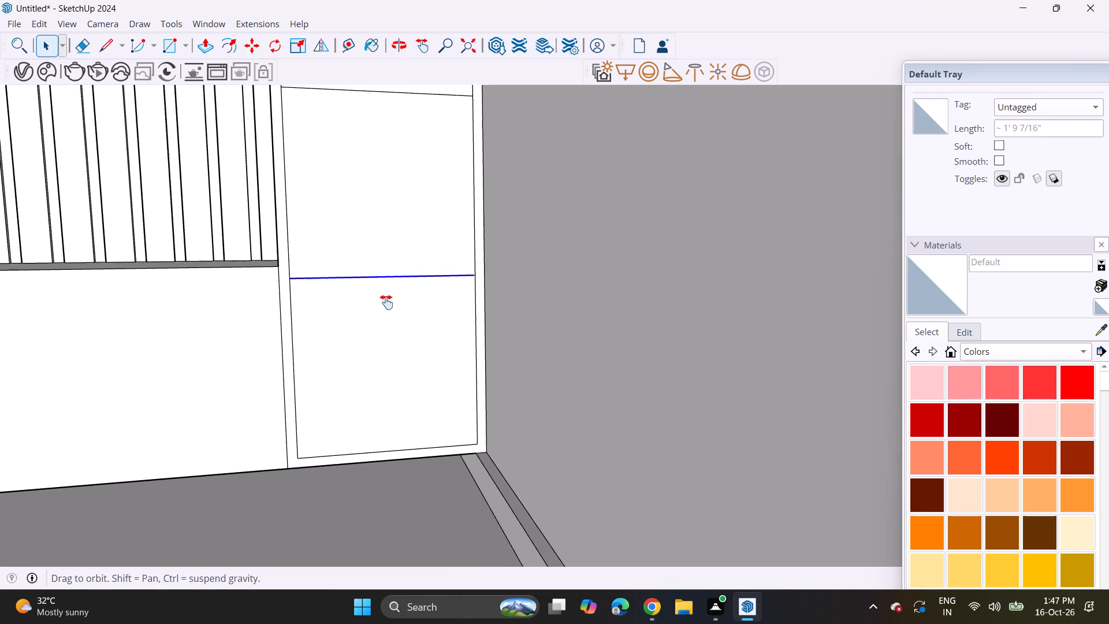
pyautogui.moveTo(386, 302); pyautogui.dragTo(391, 320, button='middle')
pyautogui.scroll(3, 464, 322)
pyautogui.scroll(10, 523, 310)
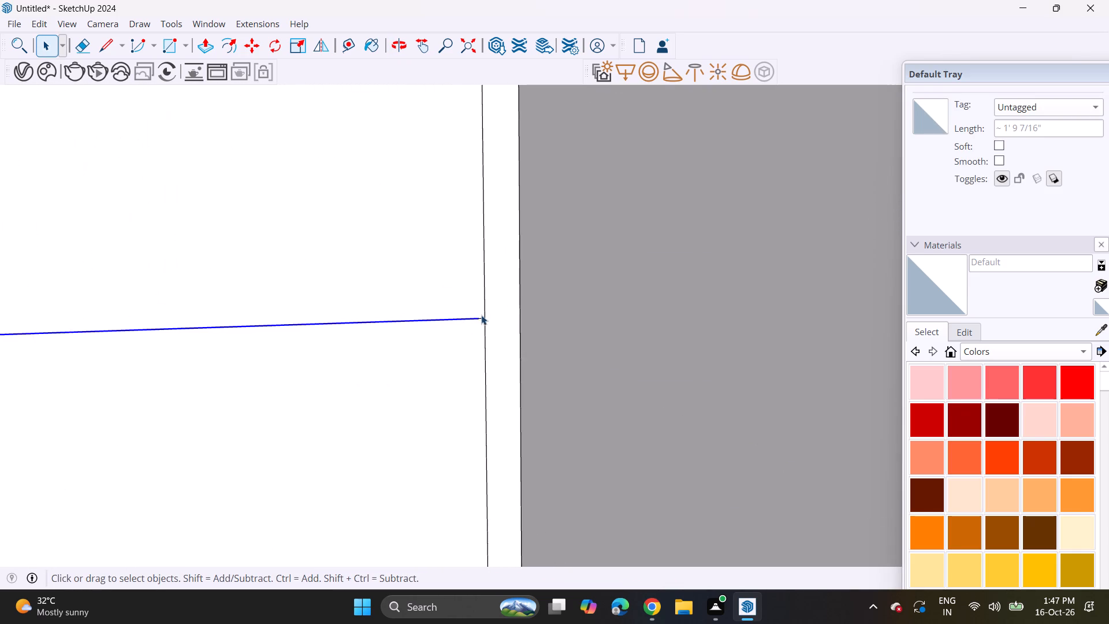
pyautogui.scroll(10, 474, 321)
pyautogui.click(475, 322)
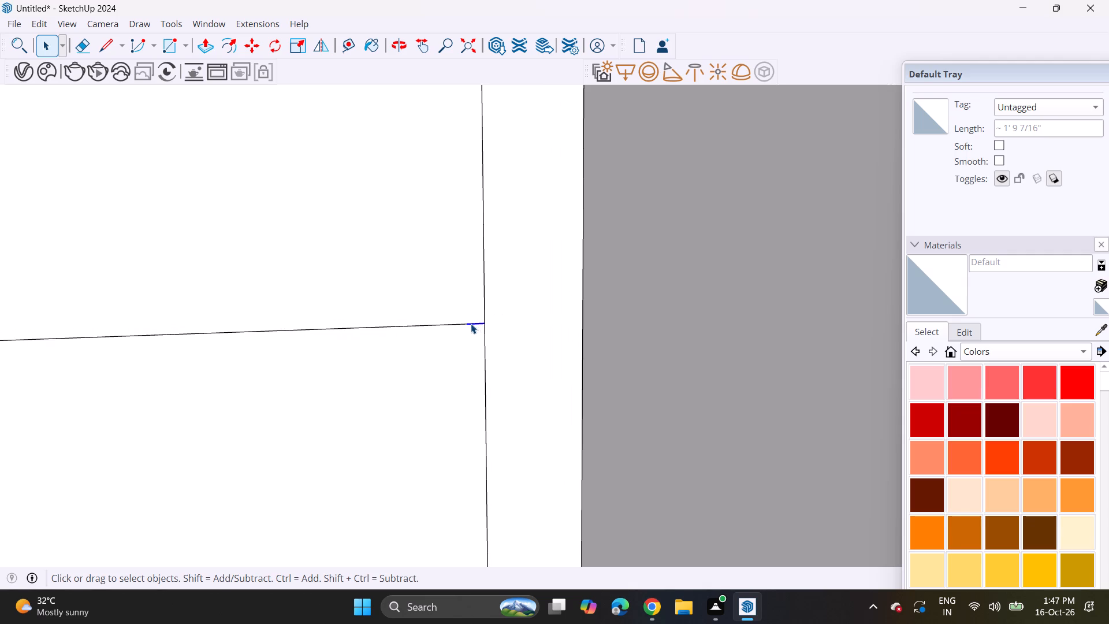
pyautogui.keyDown('ctrl'); pyautogui.click(449, 324); pyautogui.keyUp('ctrl')
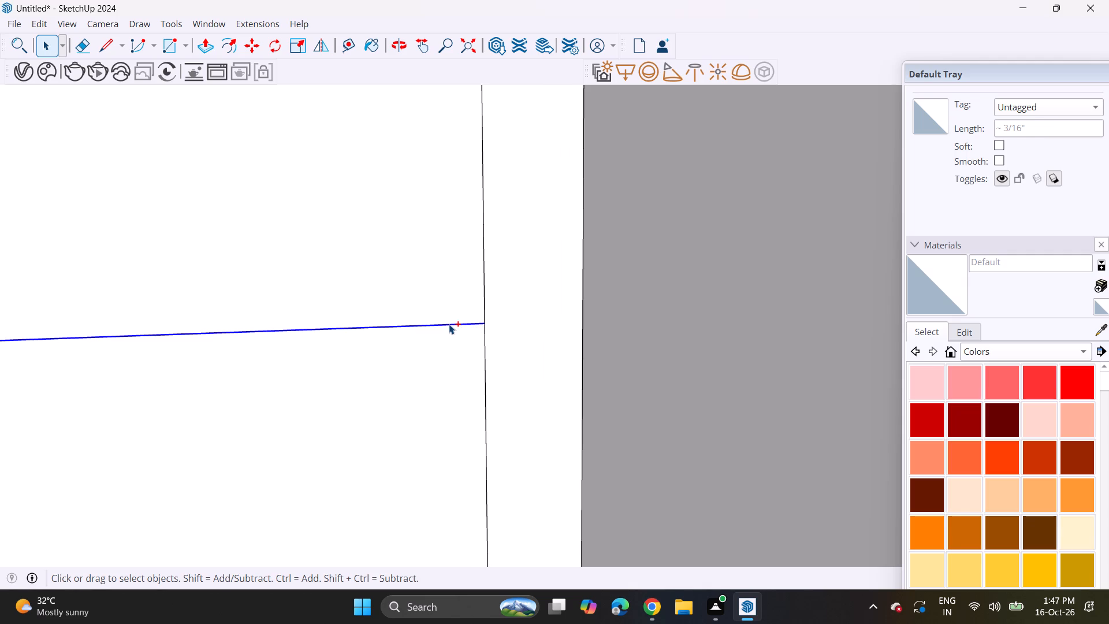
pyautogui.keyDown('ctrl'); pyautogui.scroll(-20, 449, 324); pyautogui.keyUp('ctrl')
pyautogui.keyDown('ctrl'); pyautogui.scroll(-2, 449, 324); pyautogui.keyUp('ctrl')
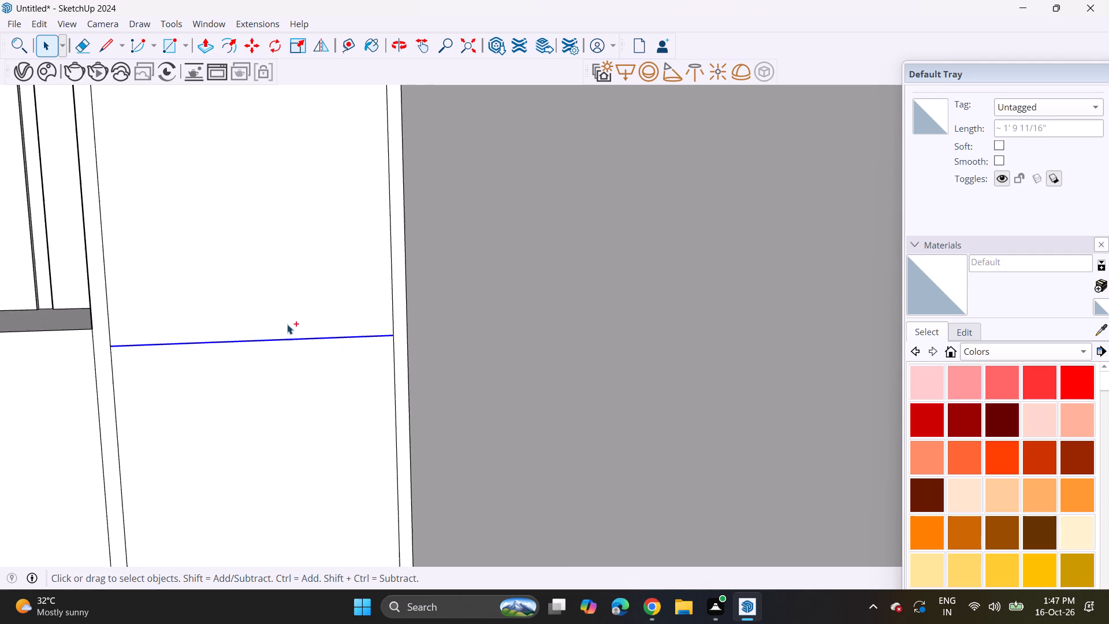
pyautogui.keyDown('ctrl'); pyautogui.scroll(-3, 287, 324); pyautogui.keyUp('ctrl')
pyautogui.keyDown('ctrl'); pyautogui.keyDown('shift'); pyautogui.moveTo(138, 333); pyautogui.dragTo(366, 452, button='middle'); pyautogui.keyUp('shift'); pyautogui.keyUp('ctrl')
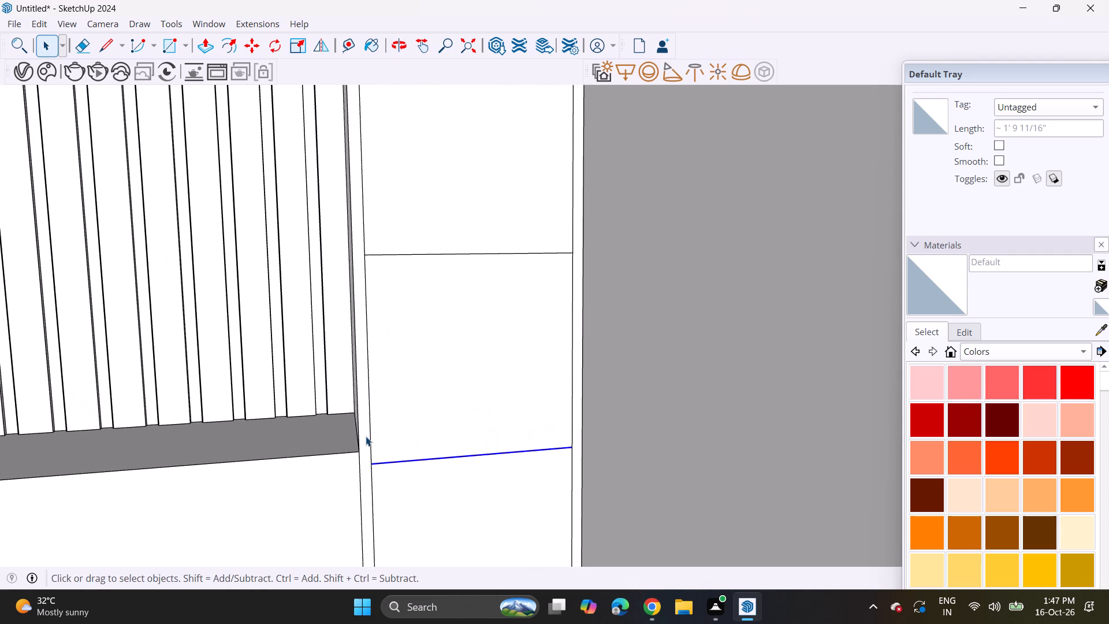
pyautogui.scroll(2, 387, 477)
pyautogui.press('m')
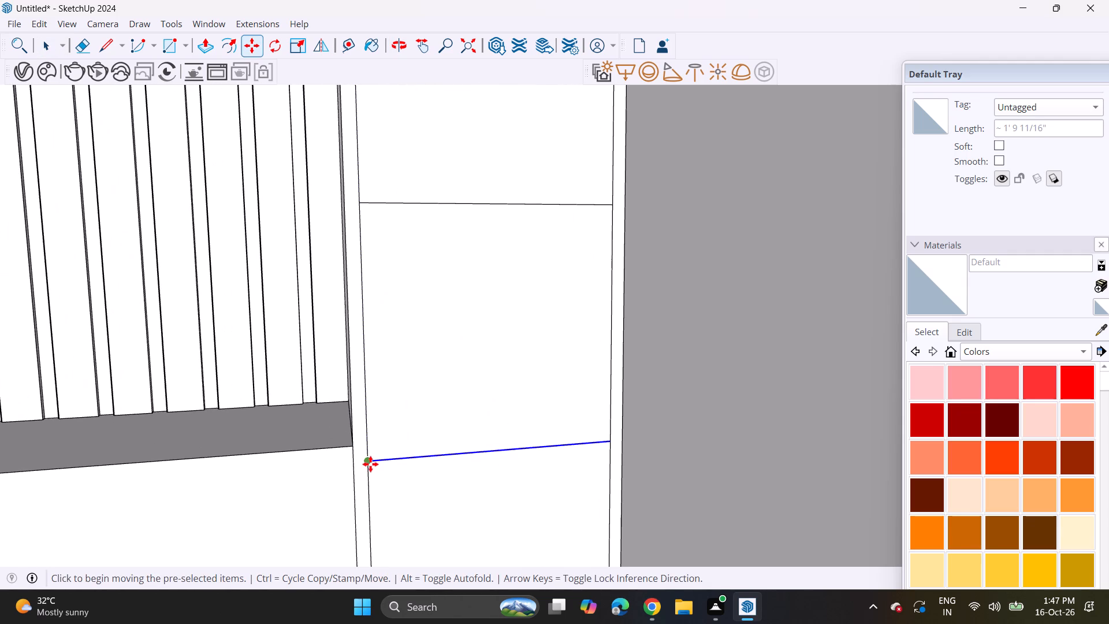
pyautogui.click(370, 464)
pyautogui.click(370, 454)
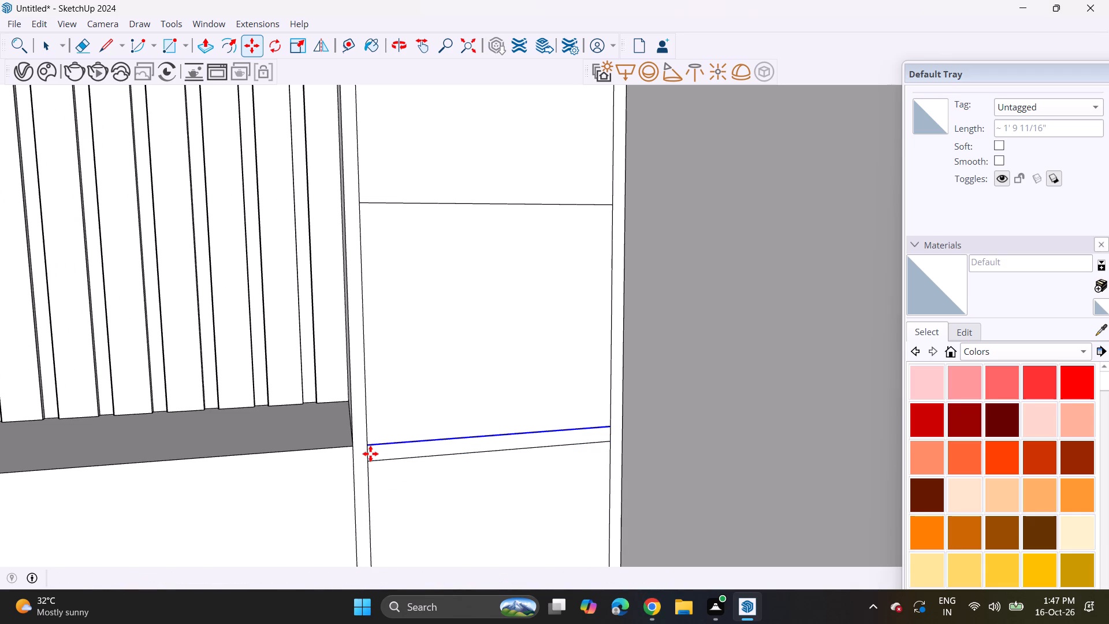
pyautogui.press('space')
# Copy both segments of the second divider line from the bottom slightly upward to form another thin shelf strip.
pyautogui.doubleClick(460, 199)
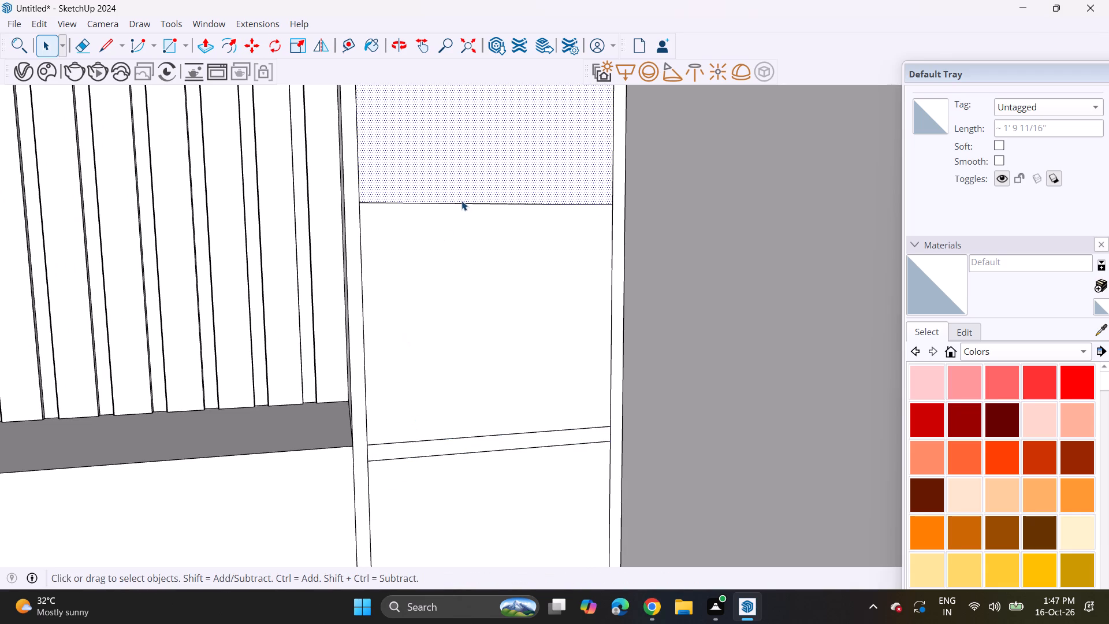
pyautogui.keyDown('ctrl'); pyautogui.scroll(4, 602, 202); pyautogui.keyUp('ctrl')
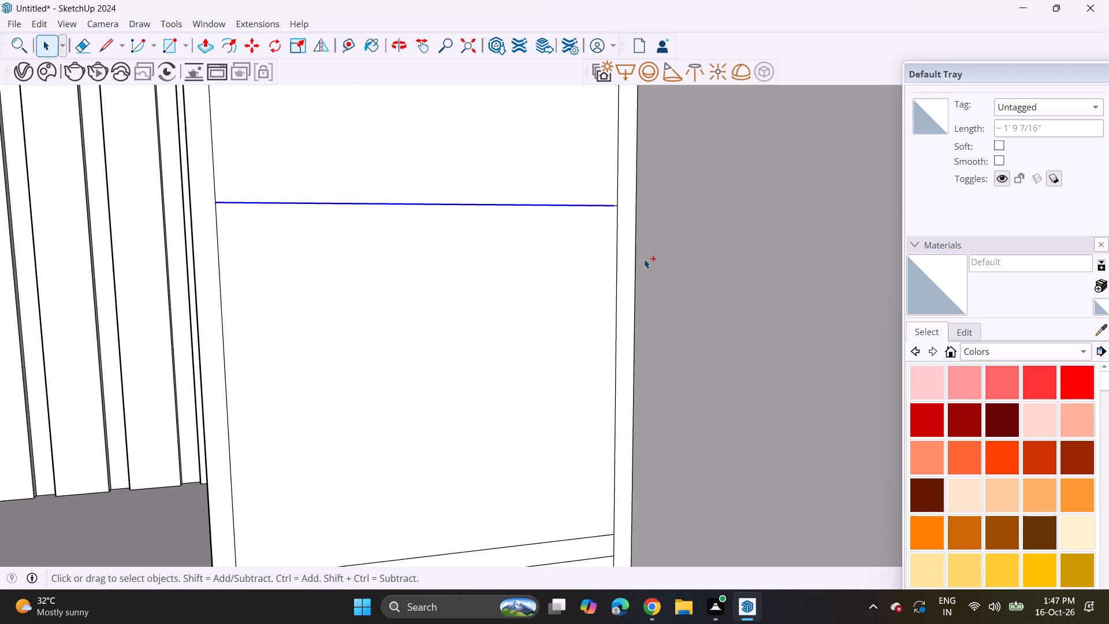
pyautogui.keyDown('ctrl'); pyautogui.scroll(2, 647, 225); pyautogui.keyUp('ctrl')
pyautogui.keyDown('ctrl'); pyautogui.scroll(12, 594, 217); pyautogui.keyUp('ctrl')
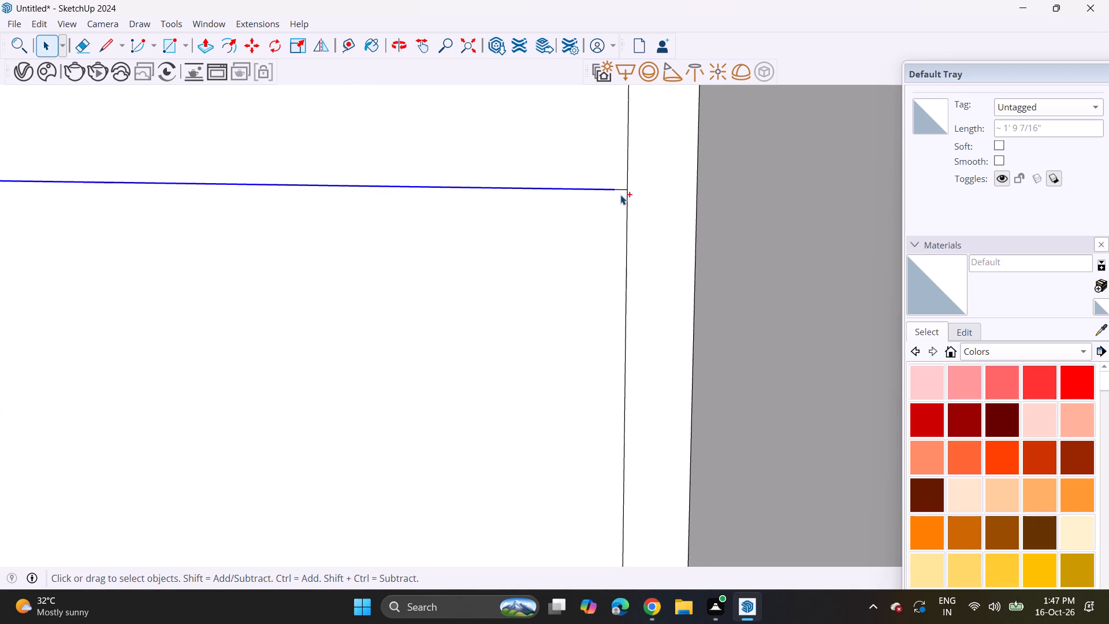
pyautogui.keyDown('ctrl'); pyautogui.scroll(1, 620, 195); pyautogui.keyUp('ctrl')
pyautogui.keyDown('ctrl'); pyautogui.click(628, 188); pyautogui.keyUp('ctrl')
pyautogui.keyDown('ctrl'); pyautogui.scroll(-14, 591, 206); pyautogui.keyUp('ctrl')
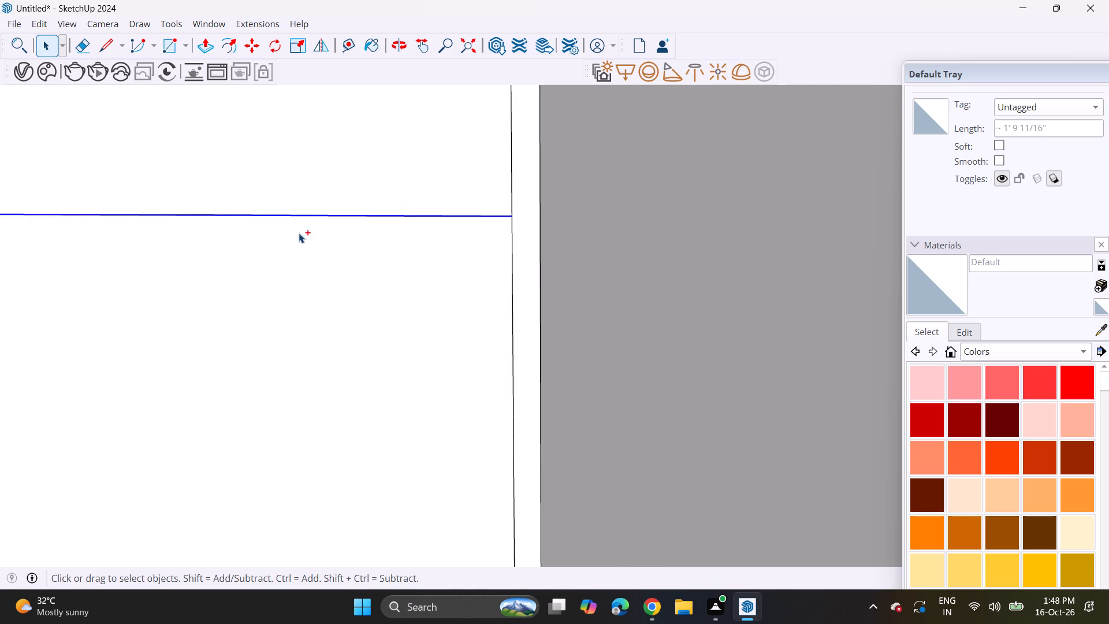
pyautogui.keyDown('ctrl'); pyautogui.scroll(-12, 299, 233); pyautogui.keyUp('ctrl')
pyautogui.keyDown('ctrl'); pyautogui.moveTo(63, 256); pyautogui.dragTo(241, 404, button='middle'); pyautogui.keyUp('ctrl')
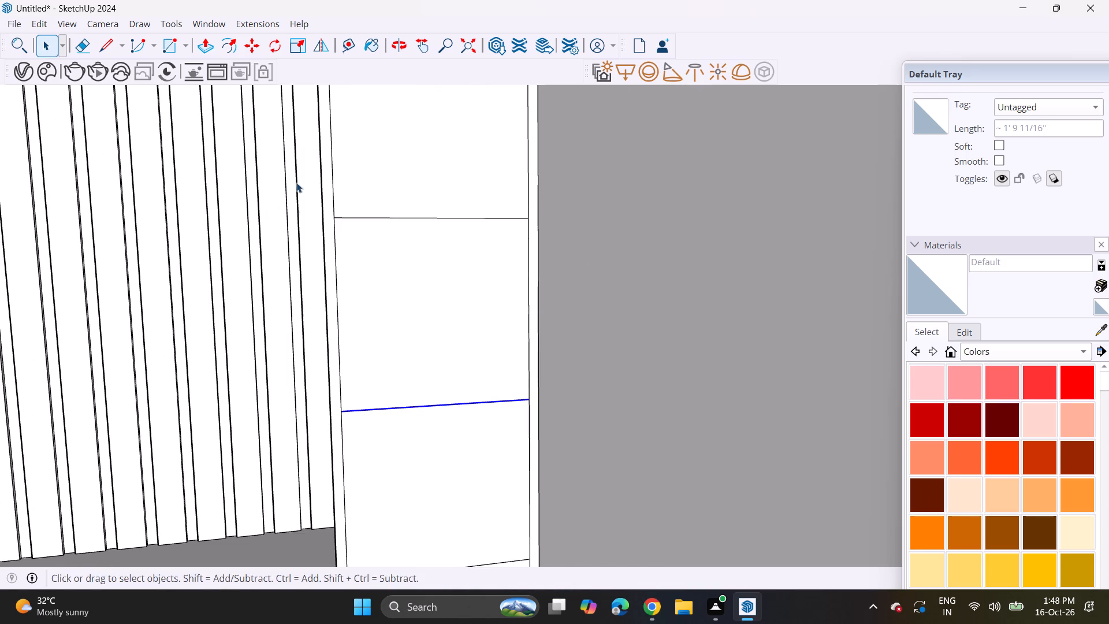
pyautogui.click(255, 39)
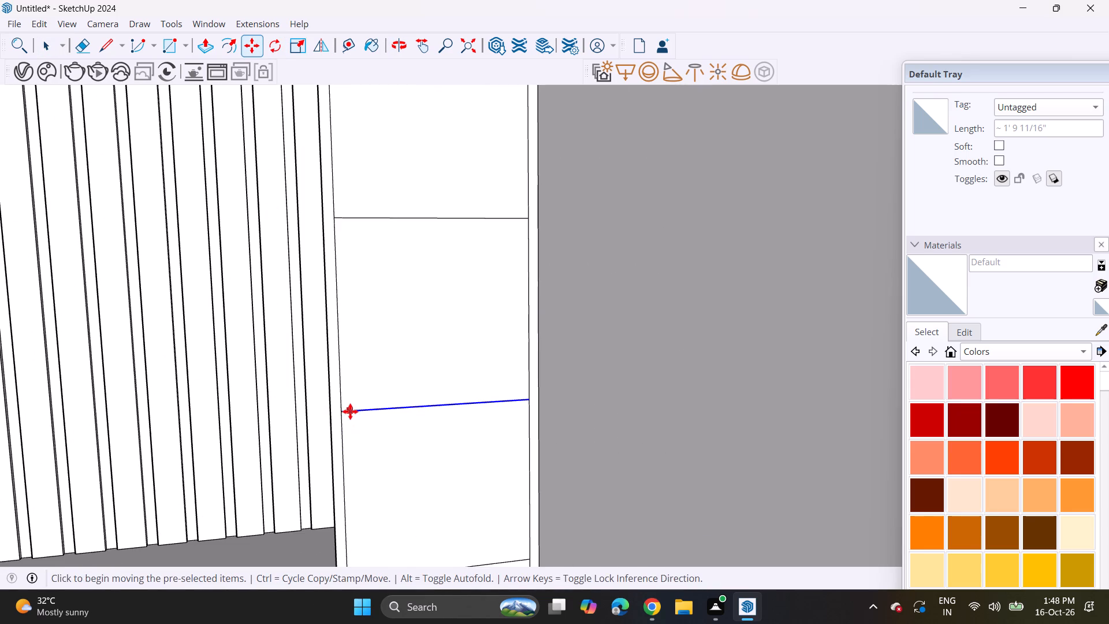
pyautogui.click(344, 410)
pyautogui.click(344, 403)
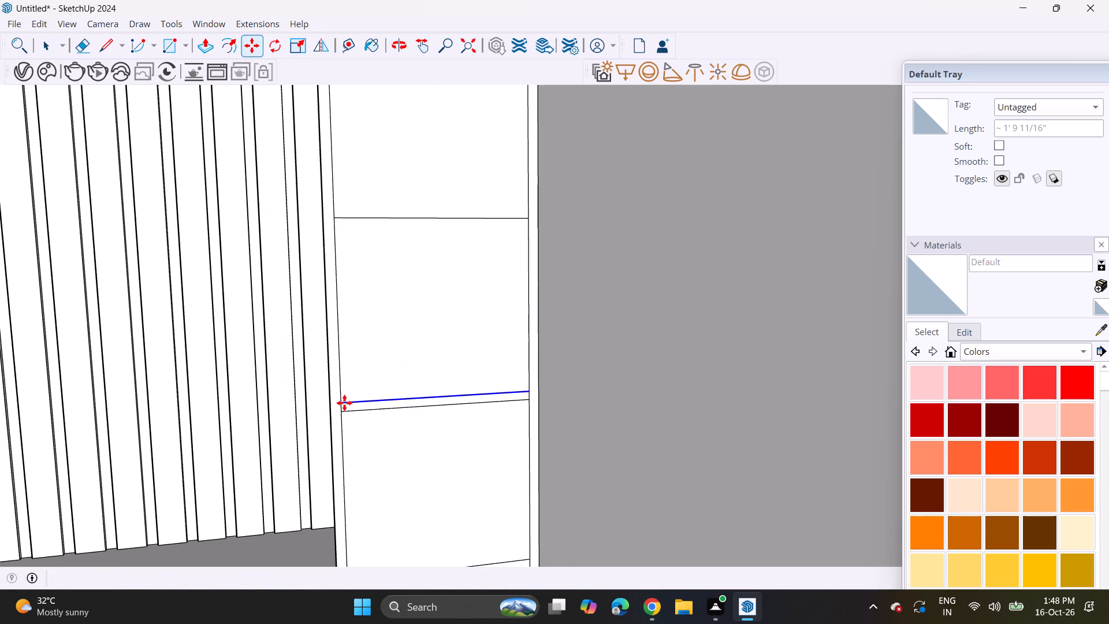
pyautogui.press('space')
# Copy both segments of the third divider line from the bottom of the right column slightly upward to form a thin shelf strip.
pyautogui.click(427, 223)
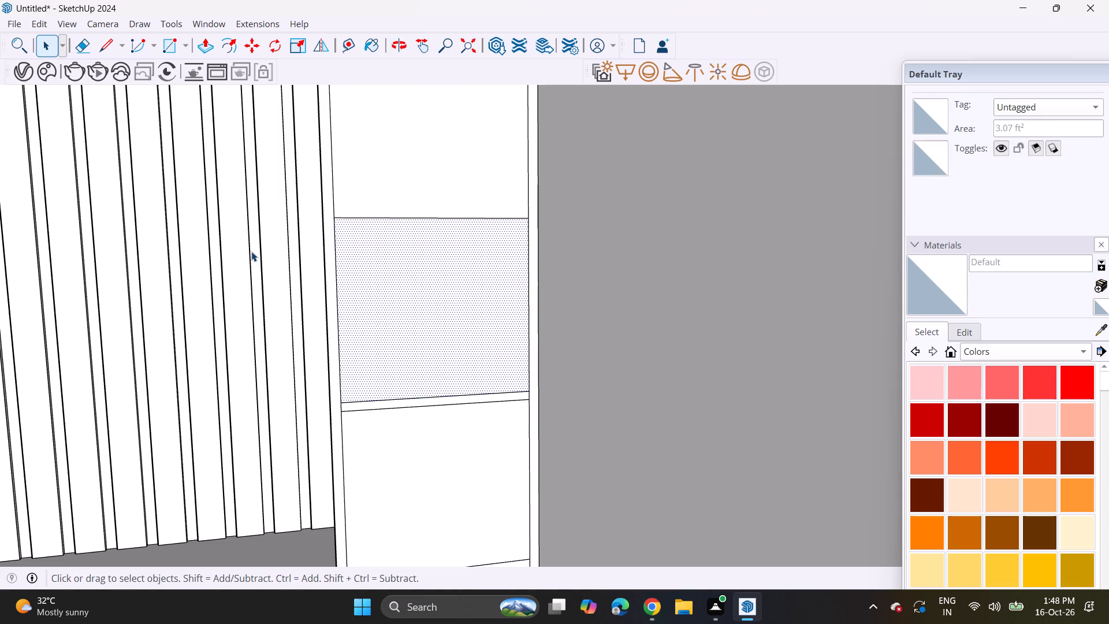
pyautogui.keyDown('shift'); pyautogui.moveTo(451, 220); pyautogui.dragTo(438, 336, button='middle'); pyautogui.keyUp('shift')
pyautogui.click(436, 338)
pyautogui.click(435, 333)
pyautogui.click(437, 333)
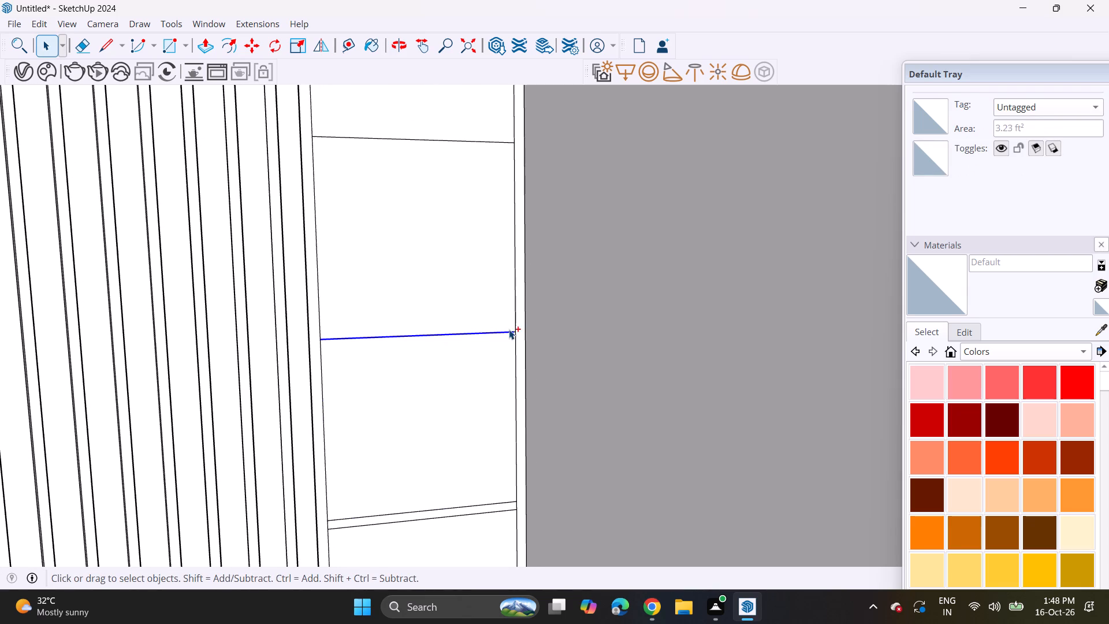
pyautogui.keyDown('ctrl'); pyautogui.click(515, 329); pyautogui.keyUp('ctrl')
pyautogui.keyDown('ctrl'); pyautogui.scroll(13, 511, 335); pyautogui.keyUp('ctrl')
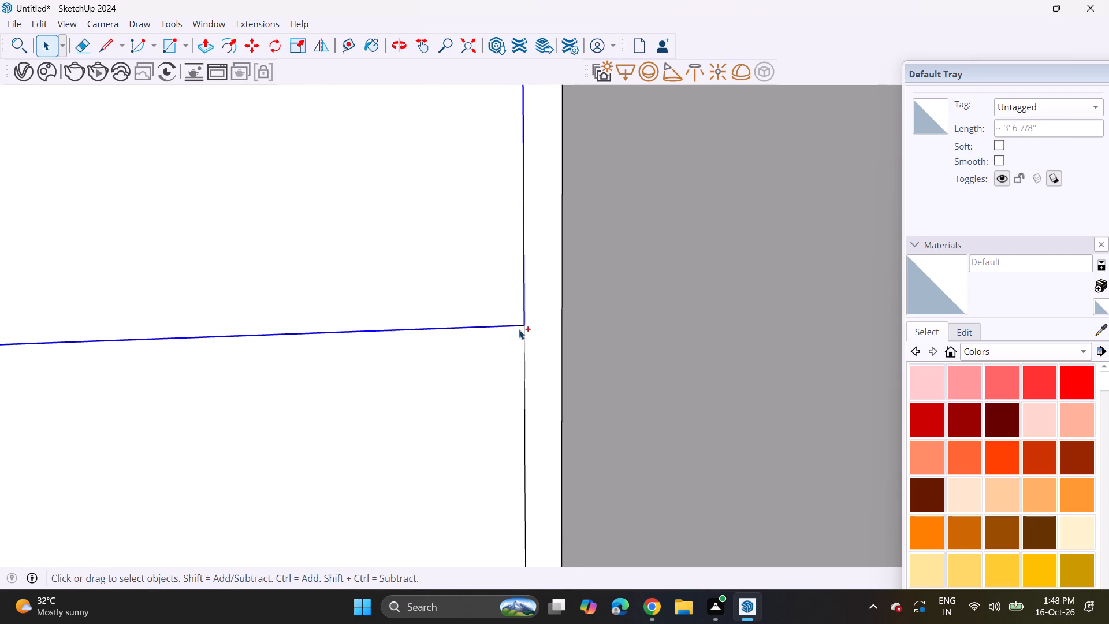
pyautogui.keyDown('ctrl'); pyautogui.scroll(4, 524, 325); pyautogui.keyUp('ctrl')
pyautogui.keyDown('ctrl'); pyautogui.keyDown('shift'); pyautogui.click(525, 318); pyautogui.keyUp('shift'); pyautogui.keyUp('ctrl')
pyautogui.keyDown('ctrl'); pyautogui.click(518, 323); pyautogui.keyUp('ctrl')
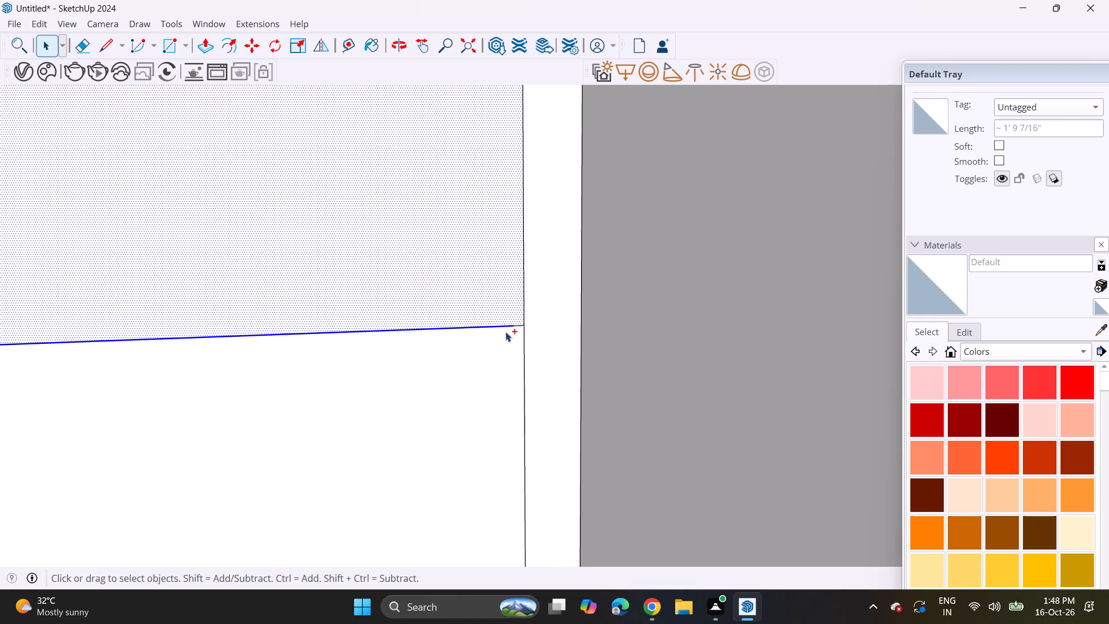
pyautogui.keyDown('ctrl'); pyautogui.click(519, 324); pyautogui.keyUp('ctrl')
pyautogui.keyDown('ctrl'); pyautogui.scroll(6, 505, 322); pyautogui.keyUp('ctrl')
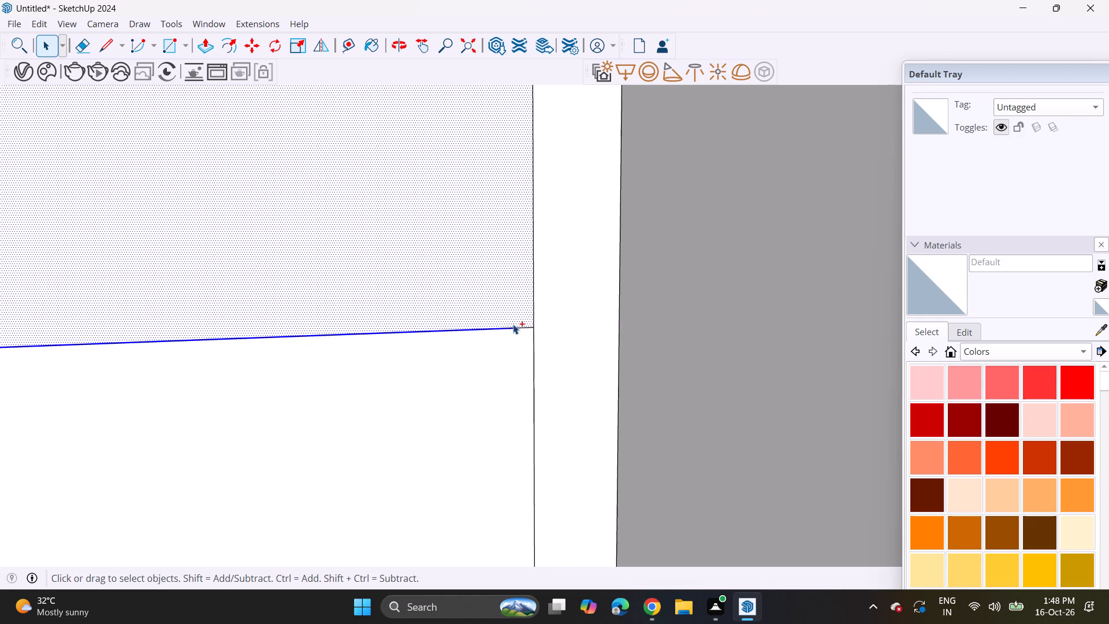
pyautogui.keyDown('ctrl'); pyautogui.scroll(2, 513, 324); pyautogui.keyUp('ctrl')
pyautogui.keyDown('ctrl'); pyautogui.click(536, 328); pyautogui.keyUp('ctrl')
pyautogui.keyDown('ctrl'); pyautogui.keyDown('shift'); pyautogui.click(513, 269); pyautogui.keyUp('shift'); pyautogui.keyUp('ctrl')
pyautogui.keyDown('ctrl'); pyautogui.scroll(-2, 502, 273); pyautogui.keyUp('ctrl')
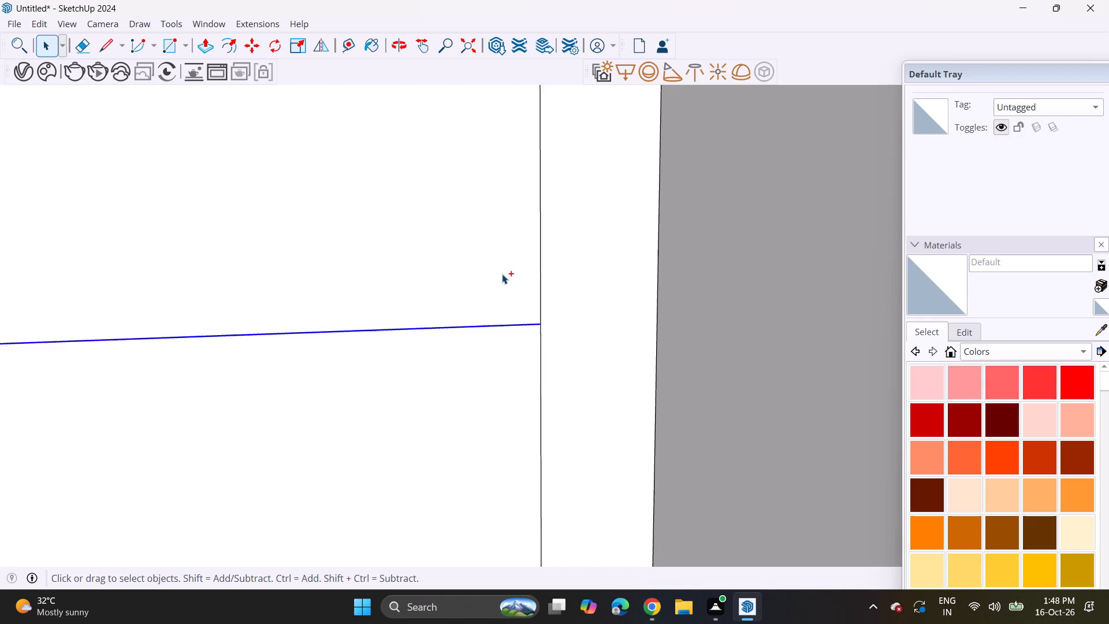
pyautogui.keyDown('ctrl'); pyautogui.scroll(-20, 502, 274); pyautogui.keyUp('ctrl')
pyautogui.keyDown('ctrl'); pyautogui.scroll(-3, 502, 274); pyautogui.keyUp('ctrl')
pyautogui.moveTo(322, 258); pyautogui.dragTo(323, 259, button='middle')
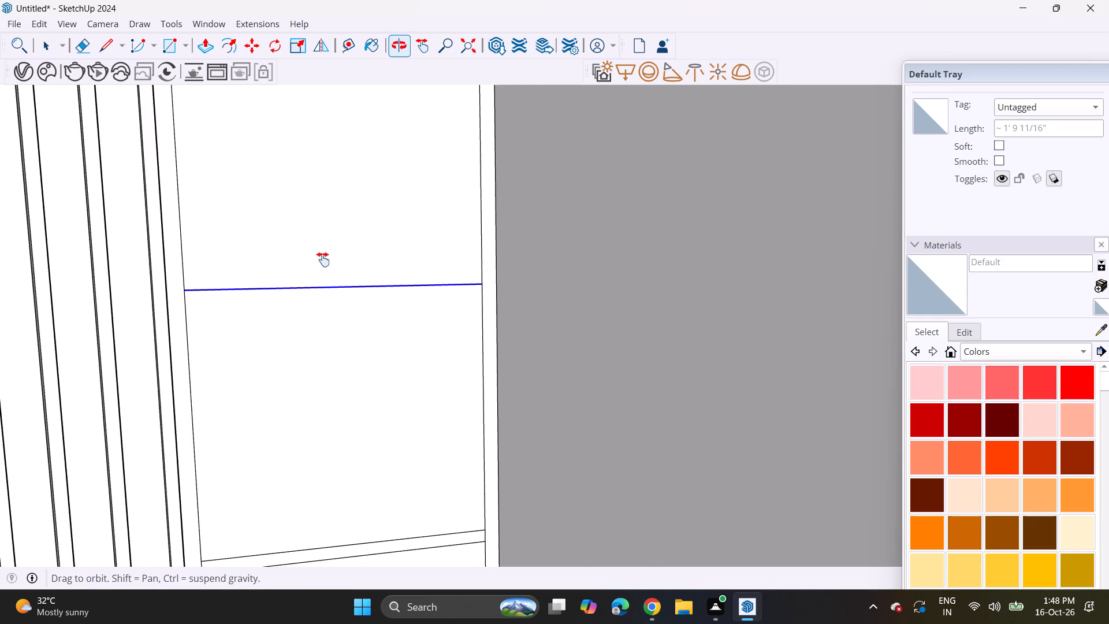
pyautogui.moveTo(323, 259); pyautogui.dragTo(488, 335, button='middle')
pyautogui.keyDown('ctrl'); pyautogui.click(245, 35); pyautogui.keyUp('ctrl')
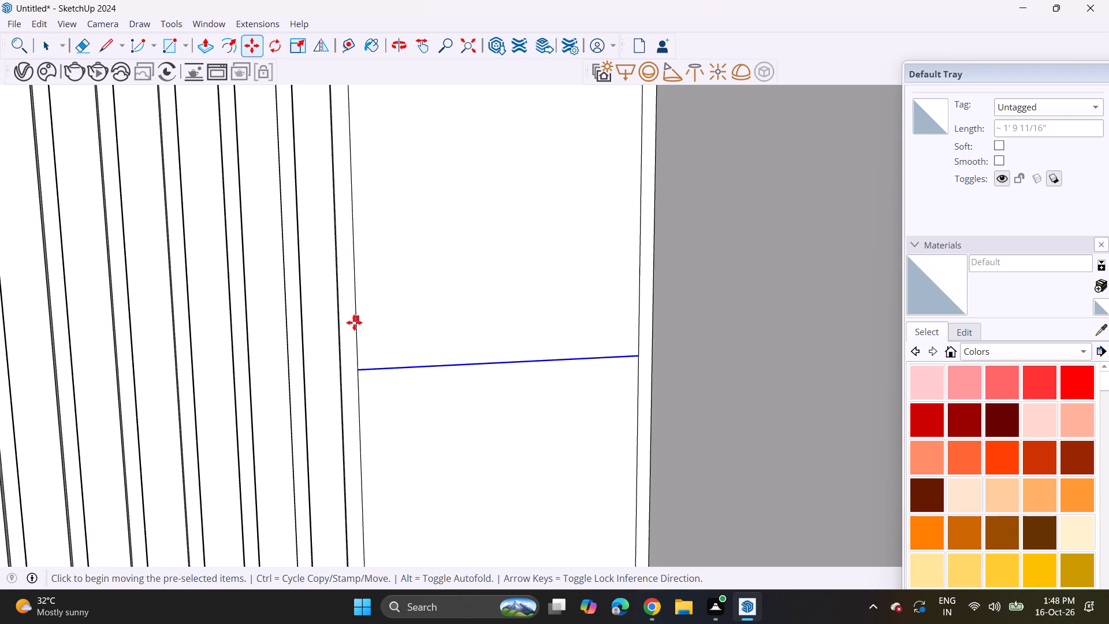
pyautogui.keyDown('ctrl'); pyautogui.click(360, 369); pyautogui.keyUp('ctrl')
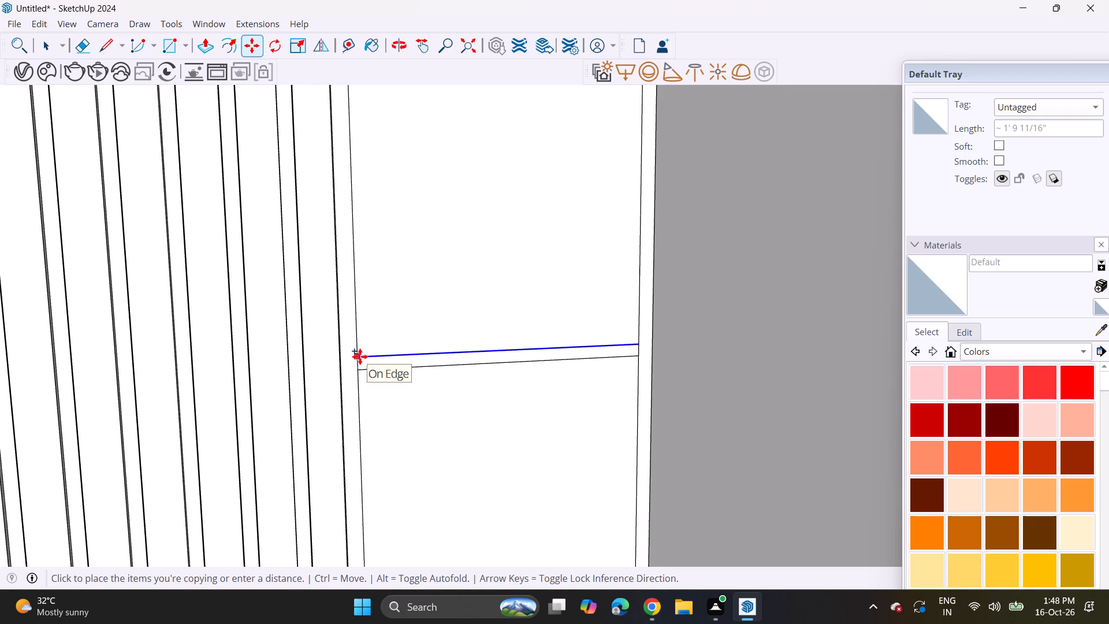
pyautogui.click(360, 356)
# Copy both segments of the topmost divider line in the right column slightly upward to form the last thin shelf strip.
pyautogui.scroll(-4, 405, 271)
pyautogui.keyDown('shift'); pyautogui.moveTo(418, 223); pyautogui.dragTo(437, 392, button='middle'); pyautogui.keyUp('shift')
pyautogui.press('space')
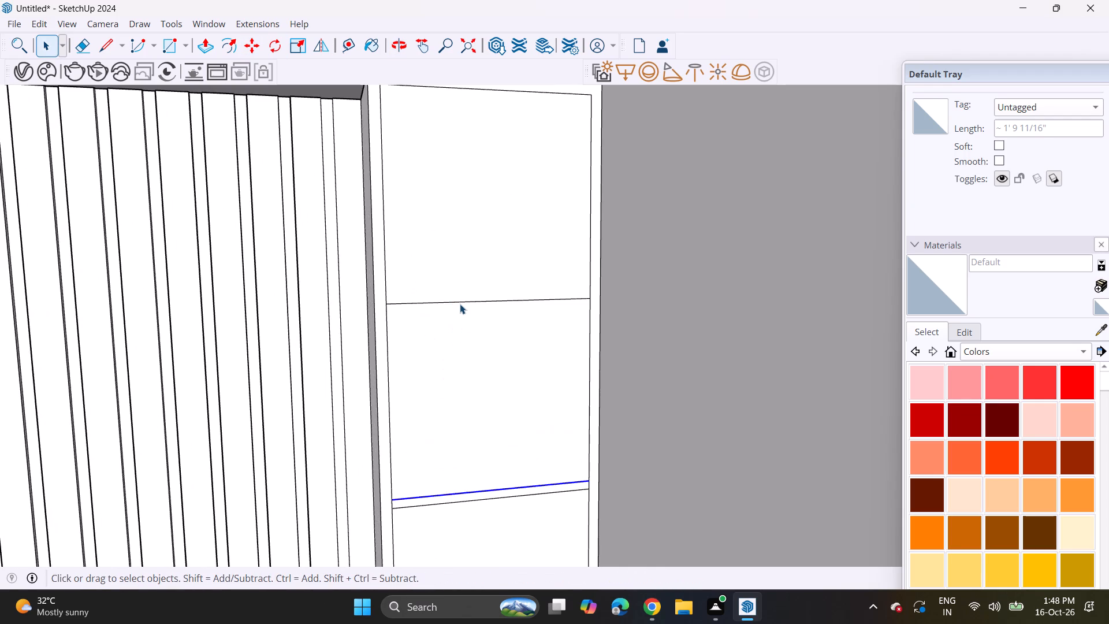
pyautogui.click(460, 304)
pyautogui.scroll(10, 583, 295)
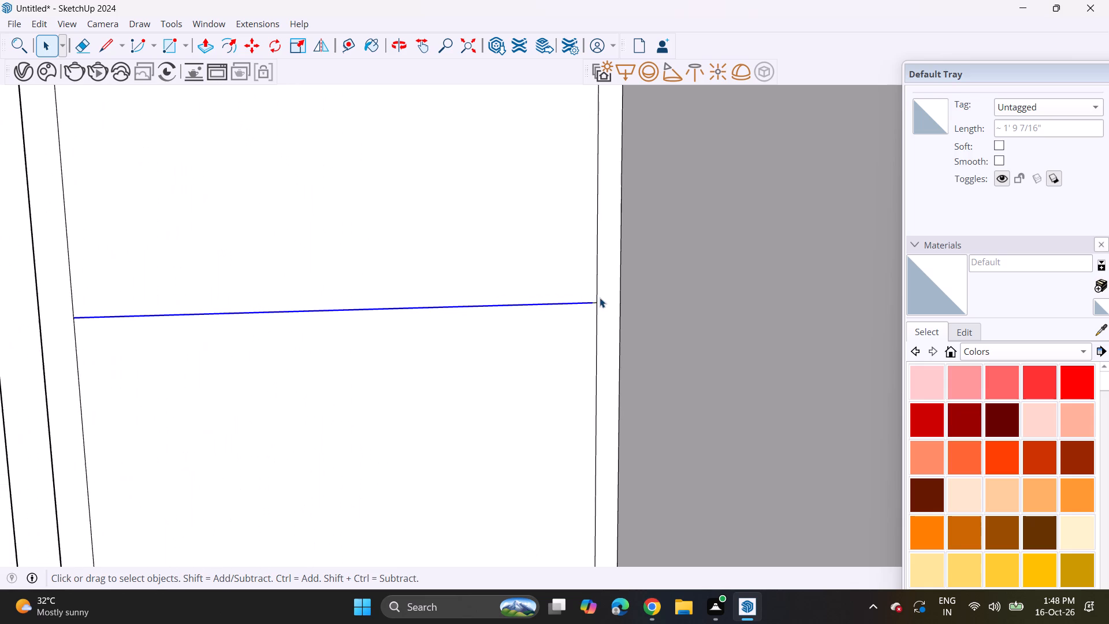
pyautogui.scroll(15, 600, 298)
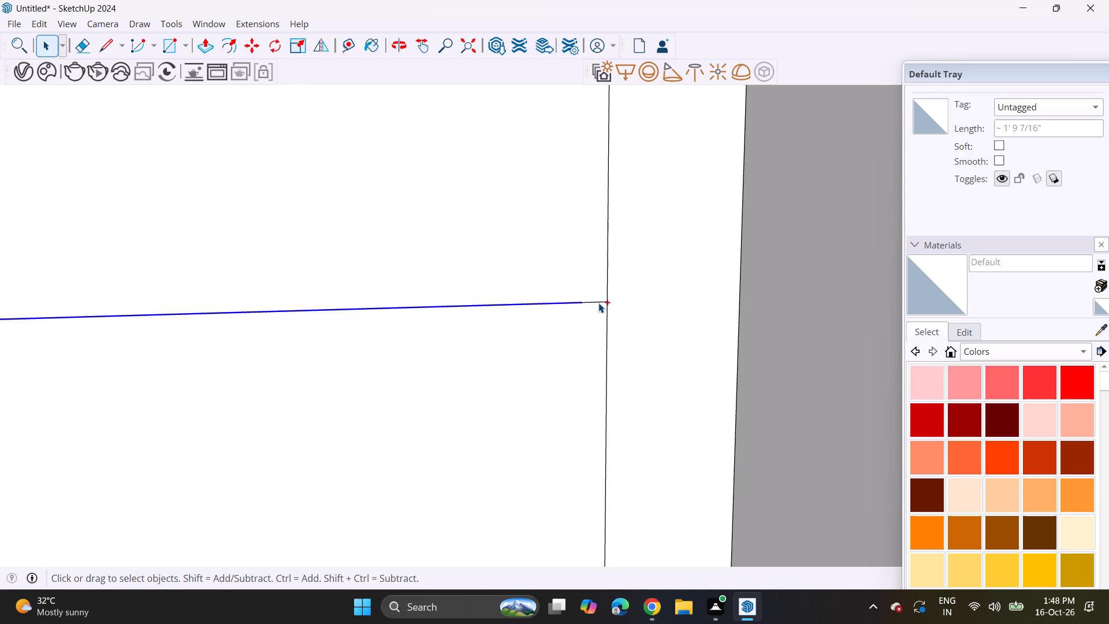
pyautogui.keyDown('ctrl'); pyautogui.click(598, 303); pyautogui.keyUp('ctrl')
pyautogui.keyDown('ctrl'); pyautogui.scroll(-20, 594, 305); pyautogui.keyUp('ctrl')
pyautogui.keyDown('ctrl'); pyautogui.scroll(-4, 594, 305); pyautogui.keyUp('ctrl')
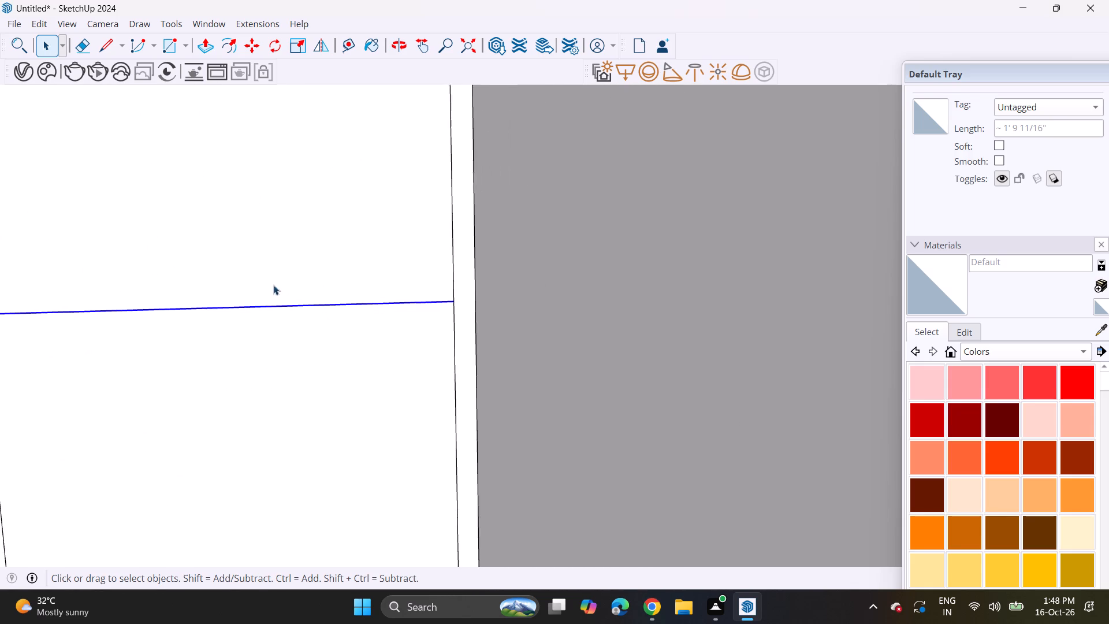
pyautogui.keyDown('ctrl'); pyautogui.scroll(-3, 273, 285); pyautogui.keyUp('ctrl')
pyautogui.keyDown('shift'); pyautogui.moveTo(157, 311); pyautogui.dragTo(364, 373, button='middle'); pyautogui.keyUp('shift')
pyautogui.click(248, 40)
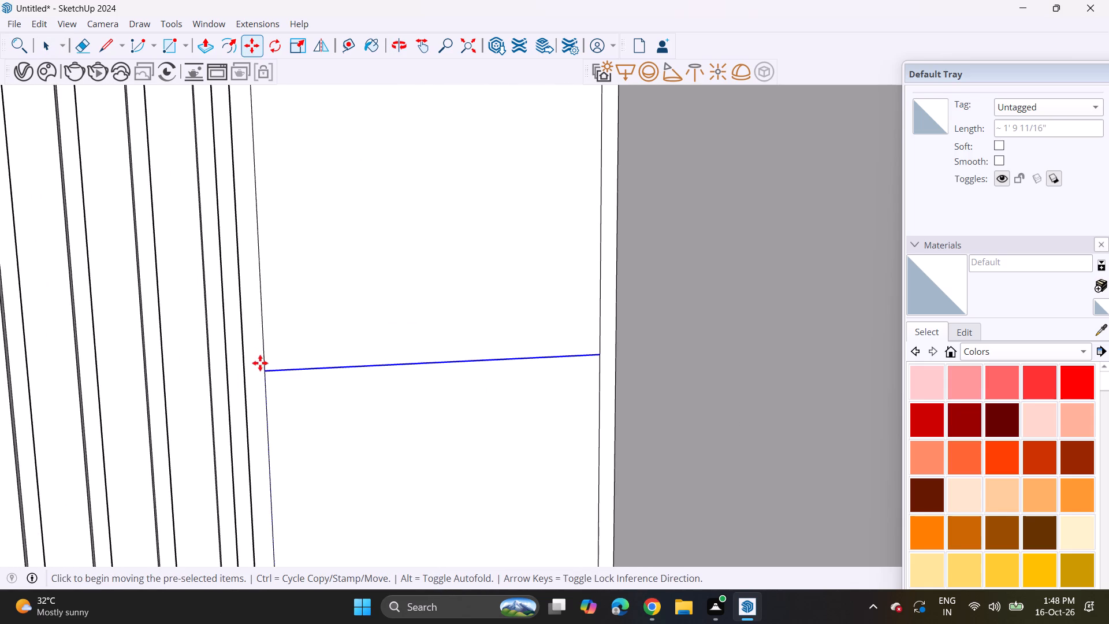
pyautogui.click(266, 374)
pyautogui.click(263, 354)
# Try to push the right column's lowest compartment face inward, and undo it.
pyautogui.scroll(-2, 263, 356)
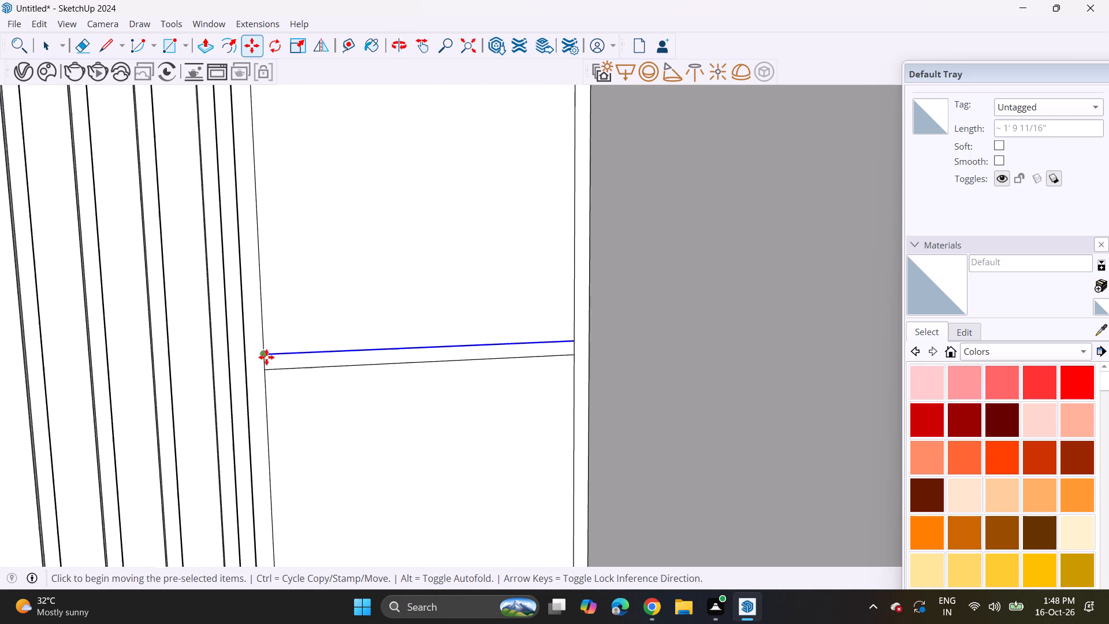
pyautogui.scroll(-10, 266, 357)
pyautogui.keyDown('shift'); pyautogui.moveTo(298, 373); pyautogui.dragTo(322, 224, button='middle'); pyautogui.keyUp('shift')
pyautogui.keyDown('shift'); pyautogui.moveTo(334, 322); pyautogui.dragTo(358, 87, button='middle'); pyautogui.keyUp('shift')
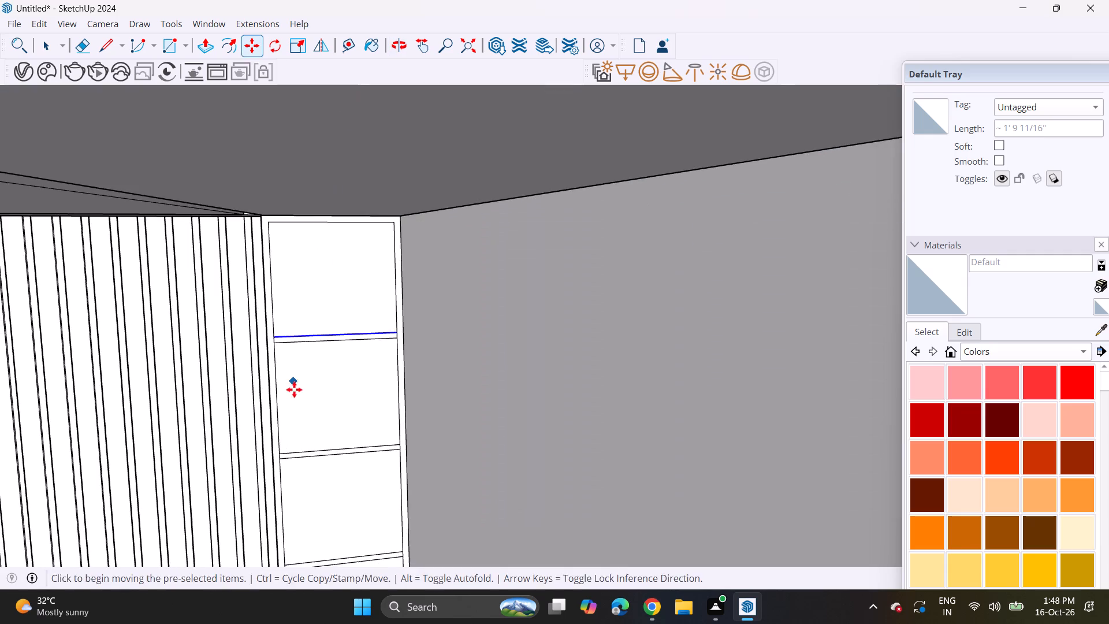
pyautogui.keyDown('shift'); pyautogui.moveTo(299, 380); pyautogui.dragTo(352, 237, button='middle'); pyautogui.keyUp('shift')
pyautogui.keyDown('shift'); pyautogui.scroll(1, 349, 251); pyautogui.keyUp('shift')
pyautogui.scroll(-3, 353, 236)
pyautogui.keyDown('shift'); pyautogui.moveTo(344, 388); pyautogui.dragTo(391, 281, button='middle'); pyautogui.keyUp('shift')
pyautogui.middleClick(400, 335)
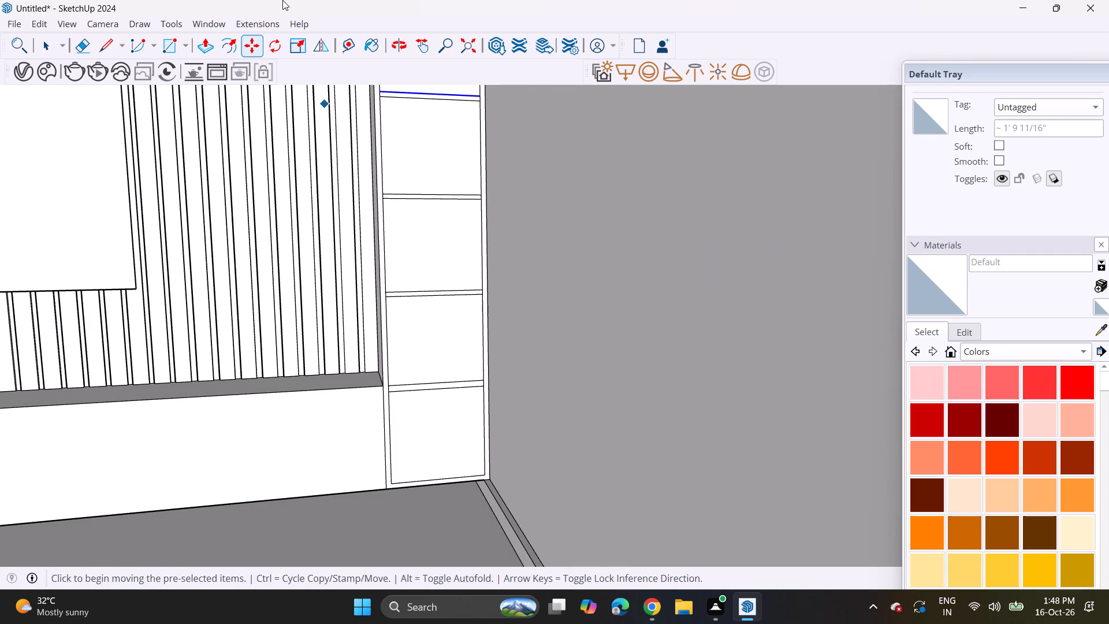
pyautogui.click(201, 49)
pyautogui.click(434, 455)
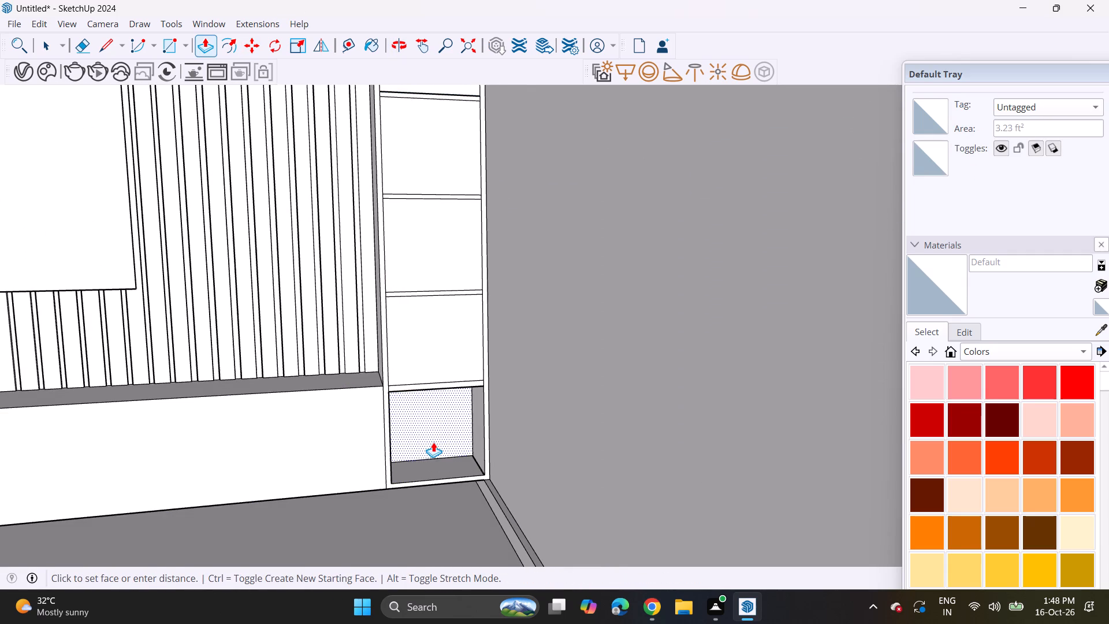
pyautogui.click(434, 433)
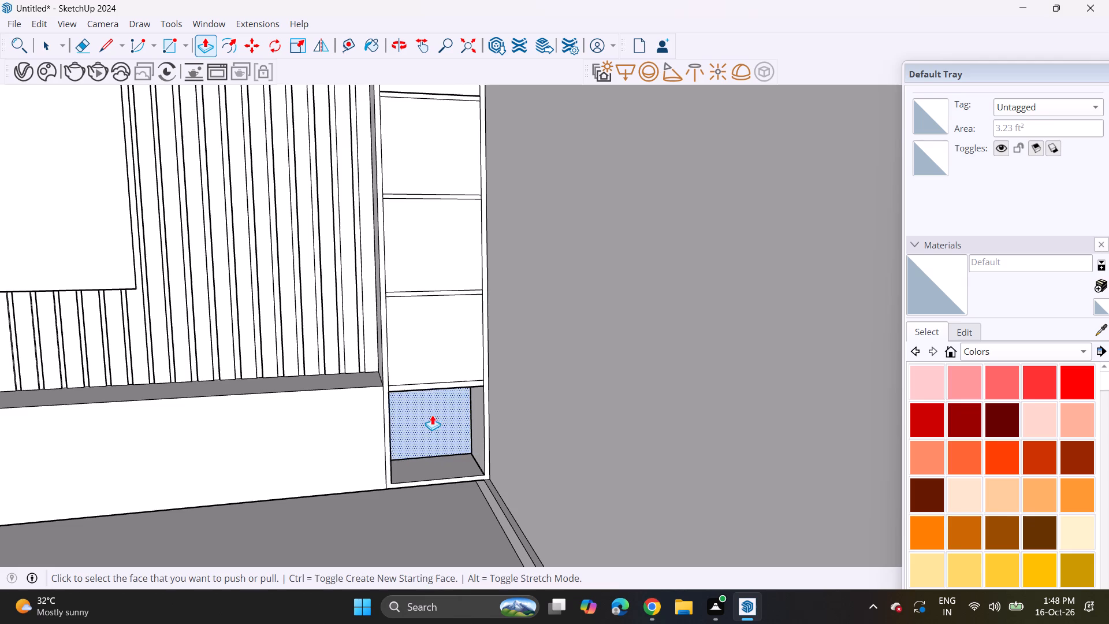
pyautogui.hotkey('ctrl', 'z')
# Push the right column's lowest compartment face inward and repeat the same depth on the four compartments above it.
pyautogui.click(427, 444)
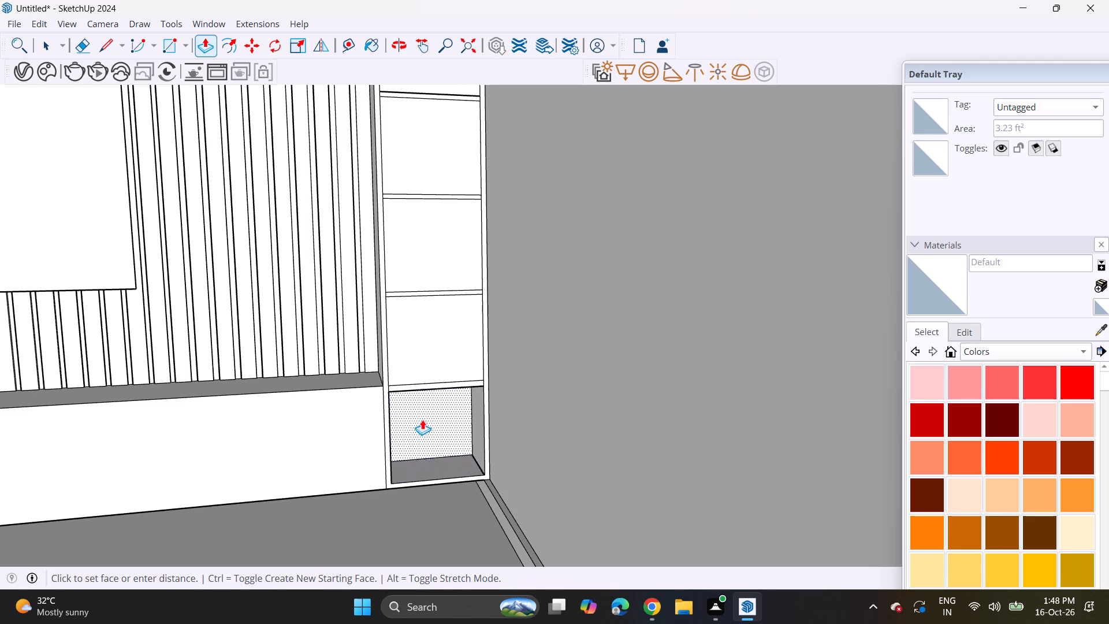
pyautogui.click(422, 424)
pyautogui.doubleClick(420, 362)
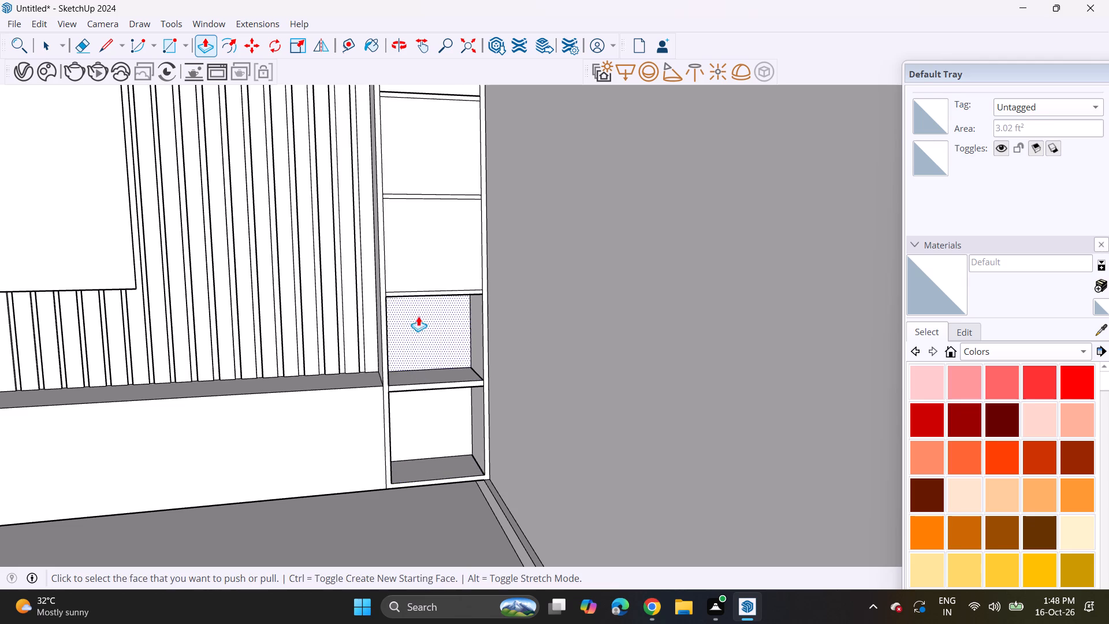
pyautogui.doubleClick(404, 246)
pyautogui.doubleClick(423, 162)
pyautogui.keyDown('shift'); pyautogui.moveTo(419, 160); pyautogui.dragTo(449, 277, button='middle'); pyautogui.keyUp('shift')
pyautogui.doubleClick(453, 190)
# Draw a line along the ceiling just in front of the slatted wall, from the left column to the right column.
pyautogui.moveTo(420, 381); pyautogui.dragTo(384, 381, button='middle')
pyautogui.keyDown('shift'); pyautogui.moveTo(330, 381); pyautogui.dragTo(672, 325, button='middle'); pyautogui.keyUp('shift')
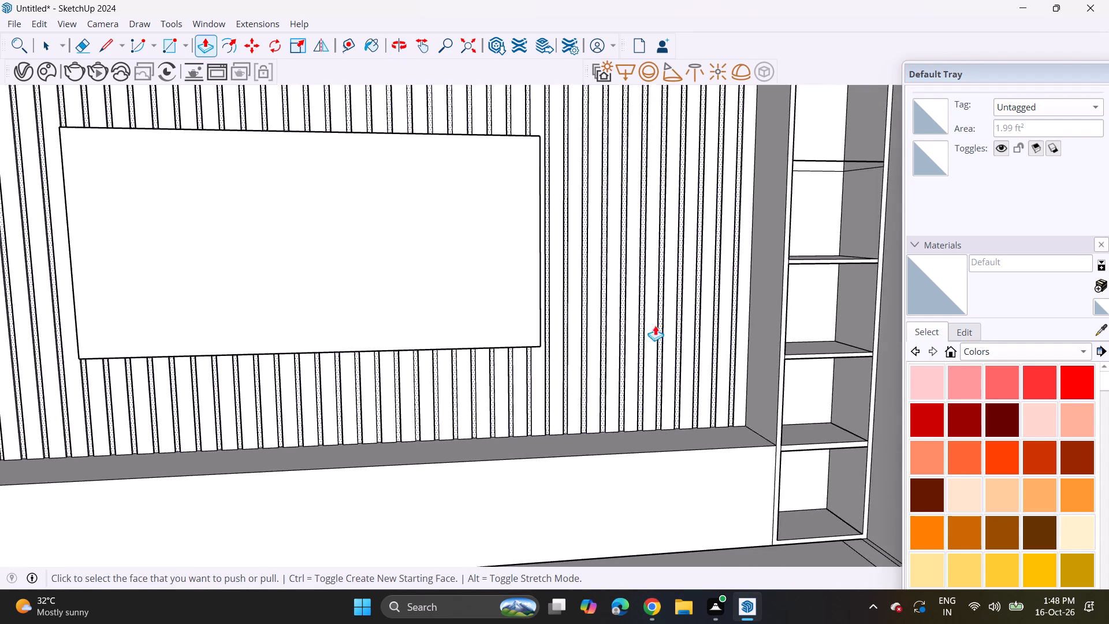
pyautogui.scroll(-7, 646, 325)
pyautogui.moveTo(630, 365); pyautogui.dragTo(589, 327, button='middle')
pyautogui.keyDown('shift'); pyautogui.moveTo(589, 328); pyautogui.dragTo(557, 325, button='middle'); pyautogui.keyUp('shift')
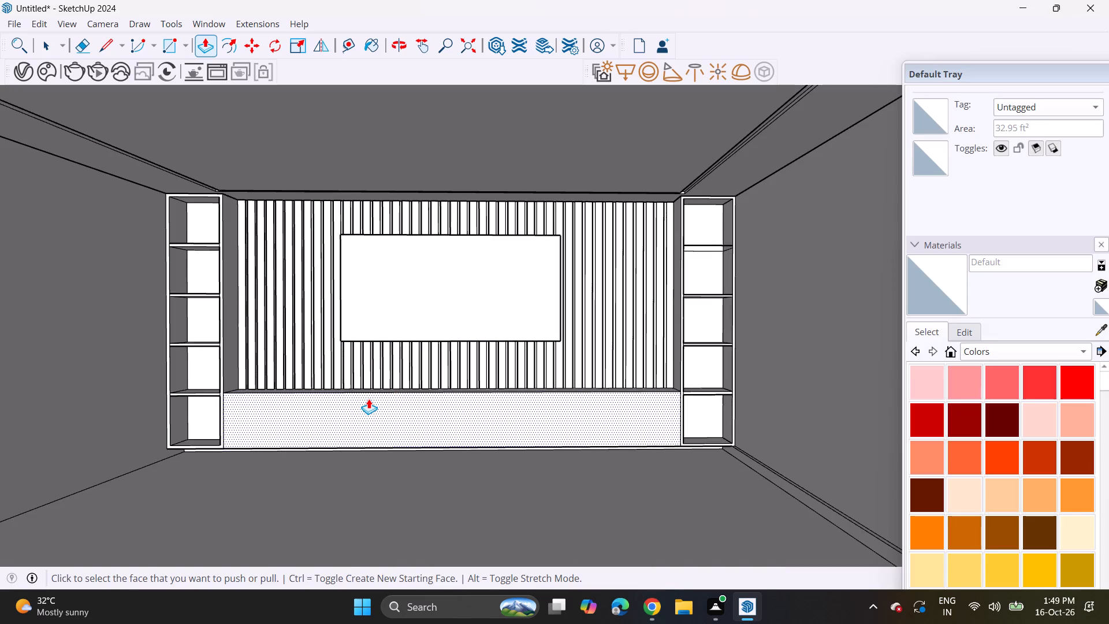
pyautogui.scroll(2, 464, 231)
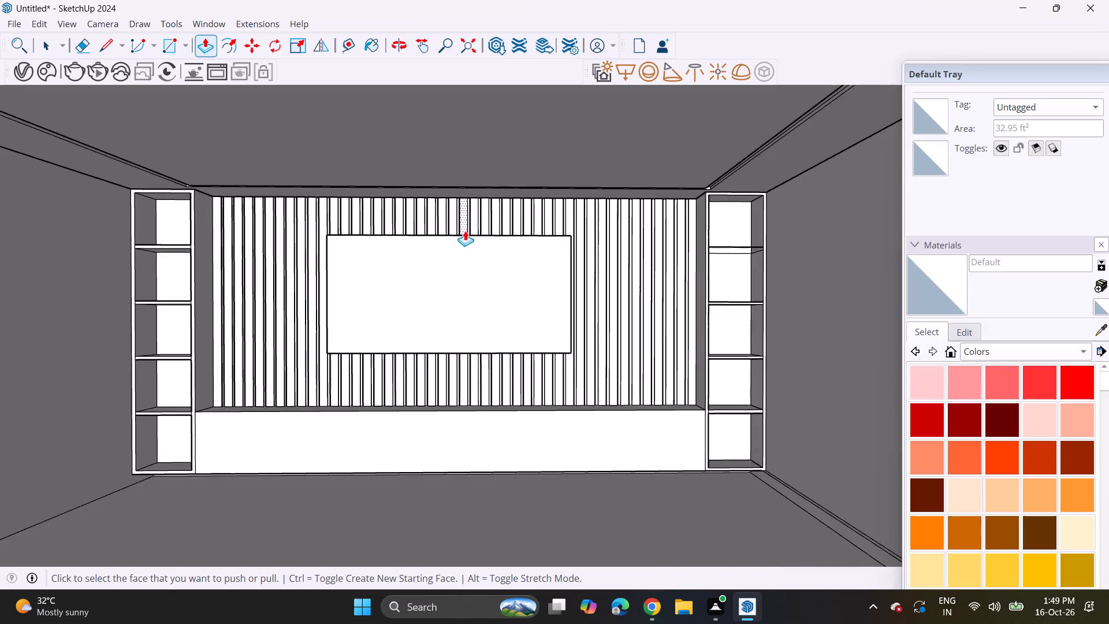
pyautogui.scroll(1, 465, 231)
pyautogui.moveTo(464, 234); pyautogui.dragTo(468, 164, button='middle')
pyautogui.scroll(1, 464, 234)
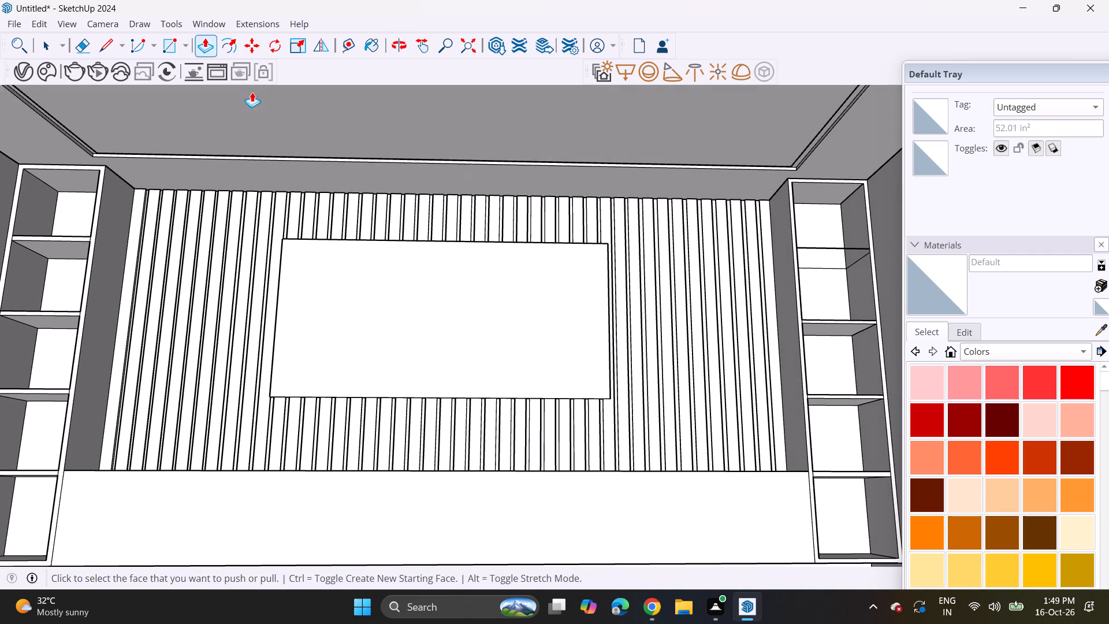
pyautogui.click(114, 40)
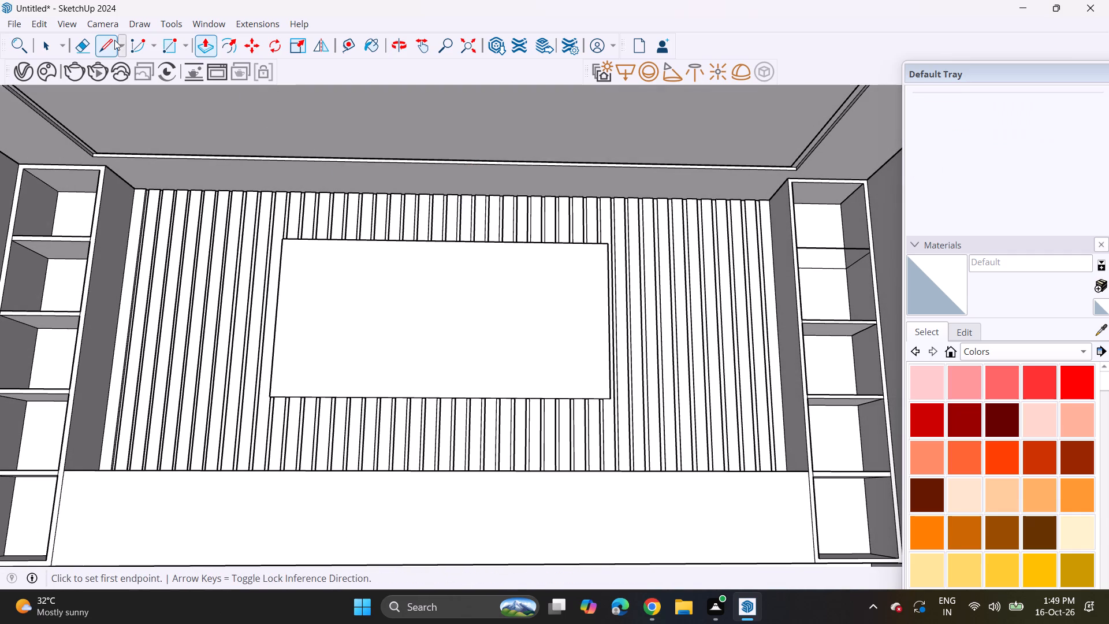
pyautogui.scroll(6, 131, 184)
pyautogui.click(128, 184)
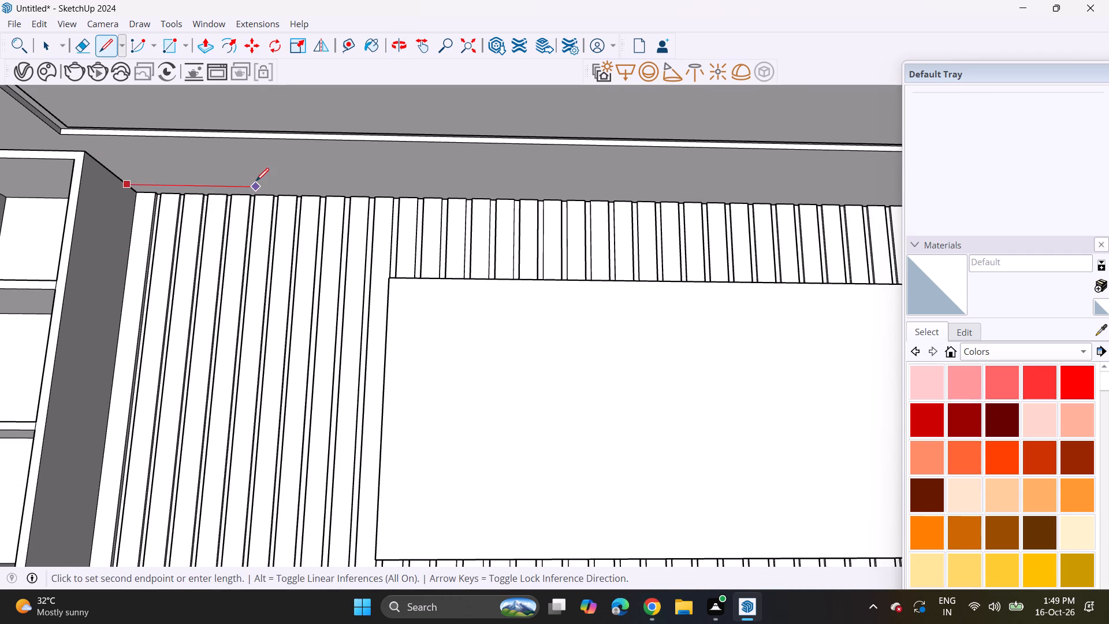
pyautogui.scroll(-6, 256, 181)
pyautogui.keyDown('shift'); pyautogui.moveTo(283, 181); pyautogui.dragTo(143, 172, button='middle'); pyautogui.keyUp('shift')
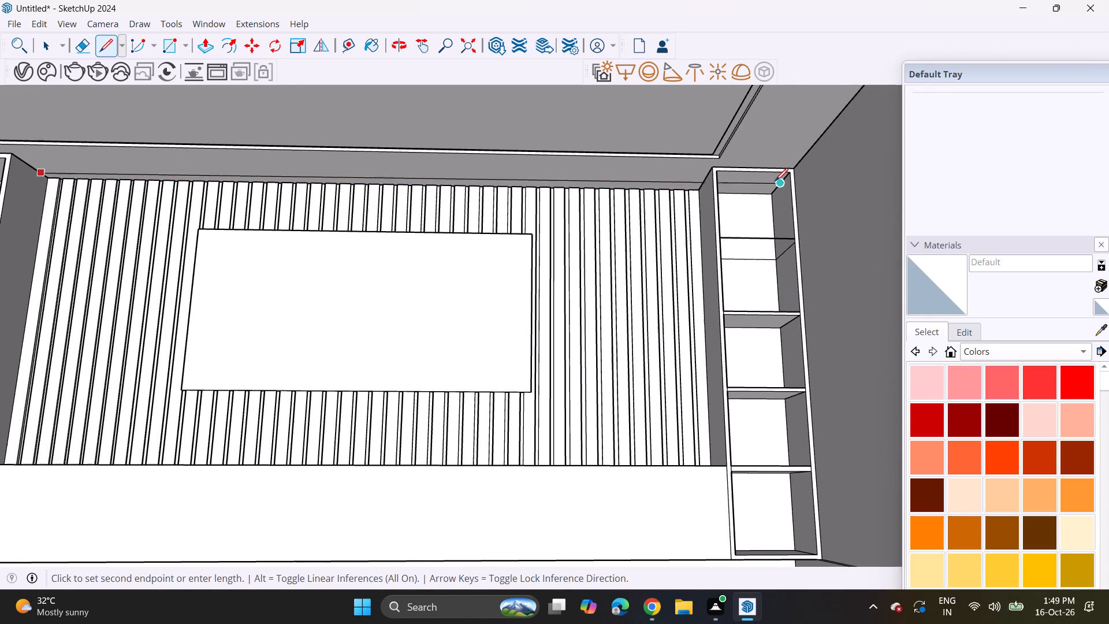
pyautogui.click(705, 179)
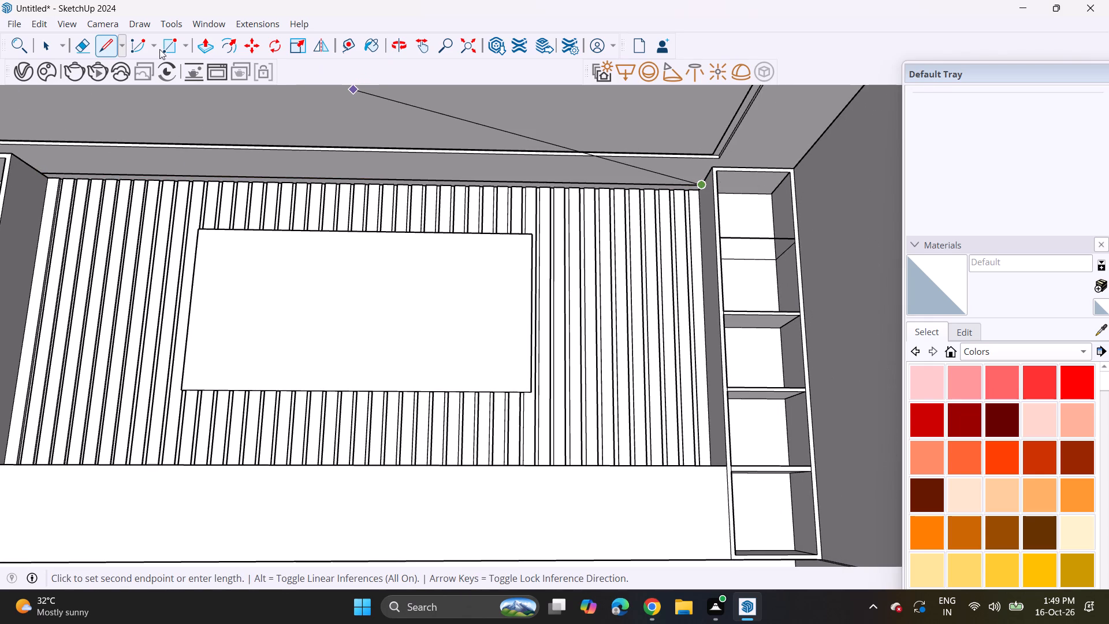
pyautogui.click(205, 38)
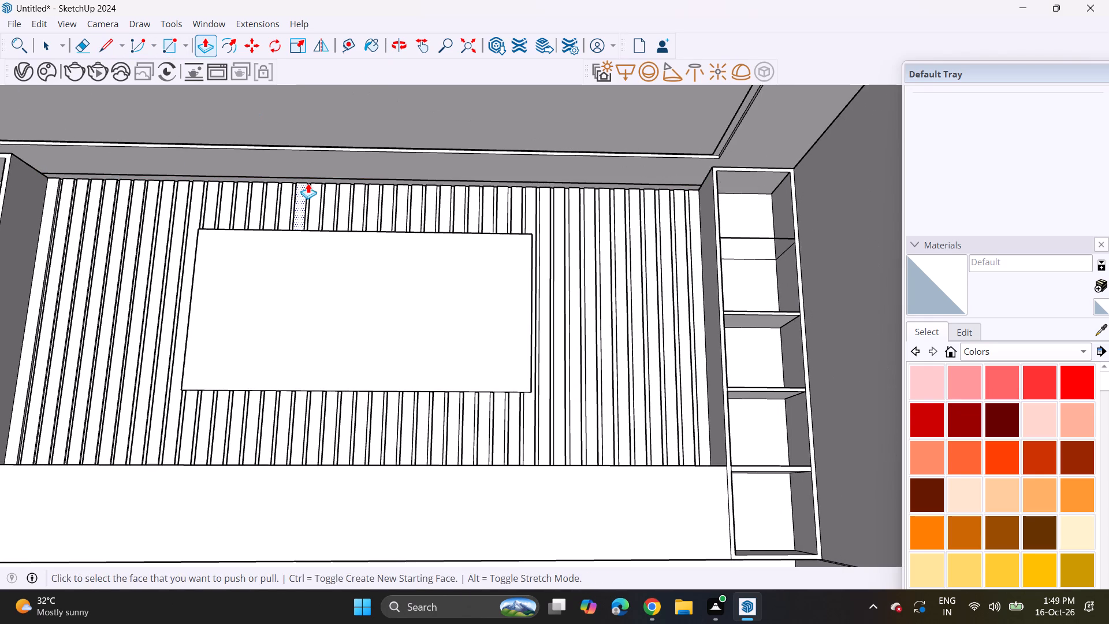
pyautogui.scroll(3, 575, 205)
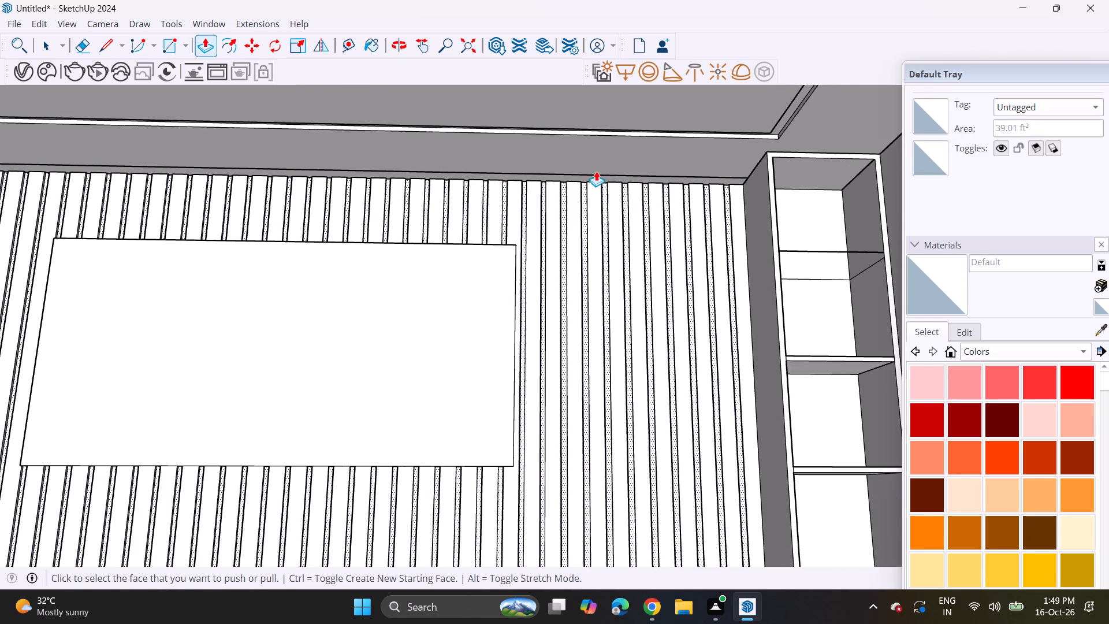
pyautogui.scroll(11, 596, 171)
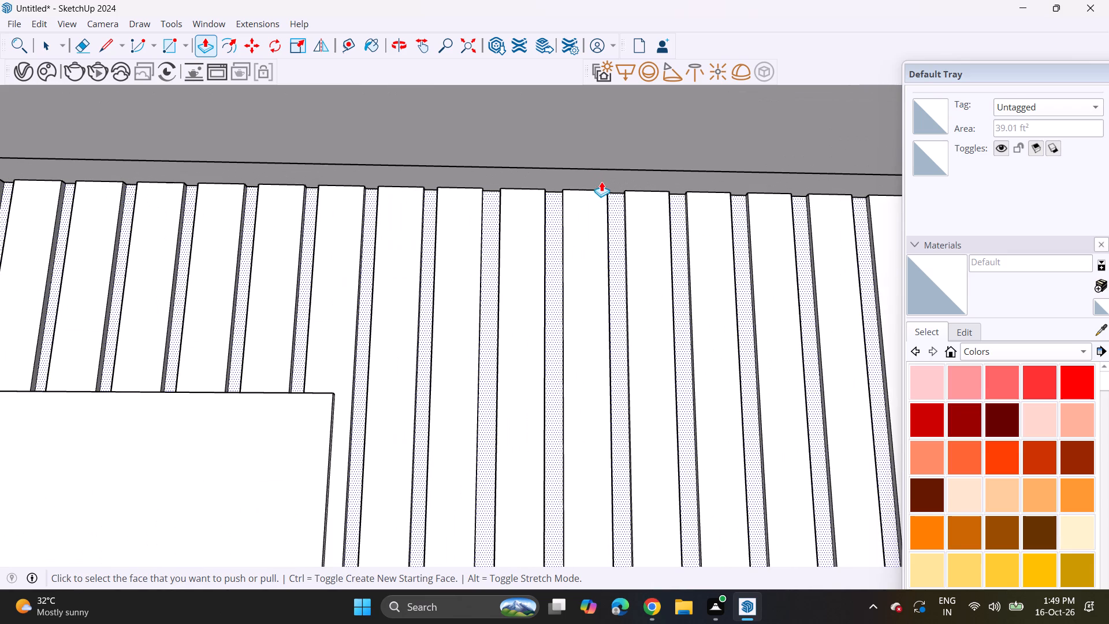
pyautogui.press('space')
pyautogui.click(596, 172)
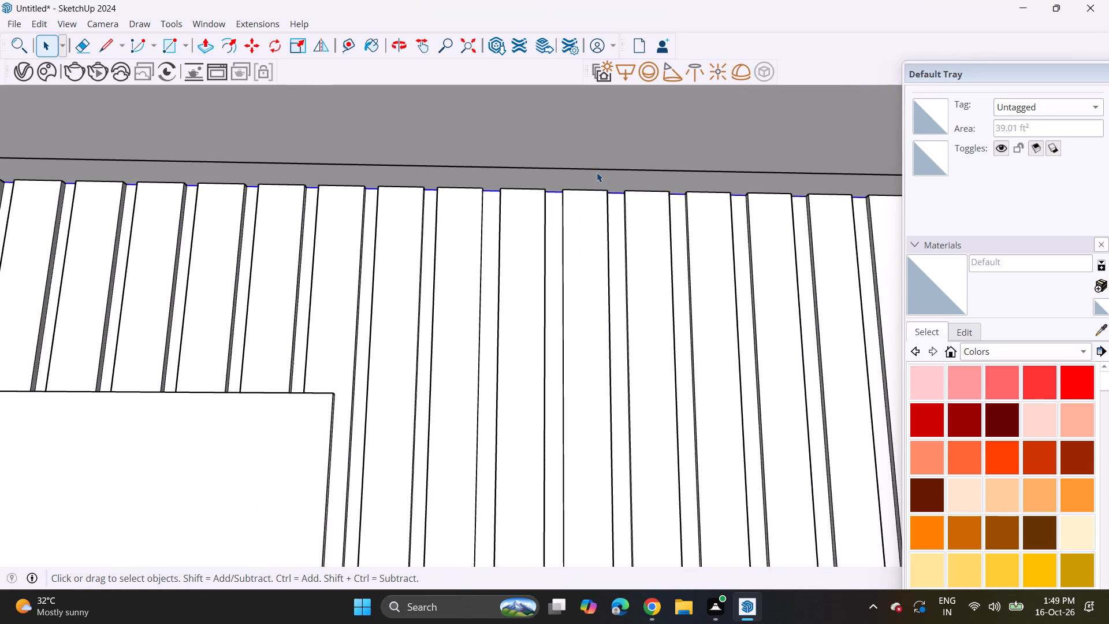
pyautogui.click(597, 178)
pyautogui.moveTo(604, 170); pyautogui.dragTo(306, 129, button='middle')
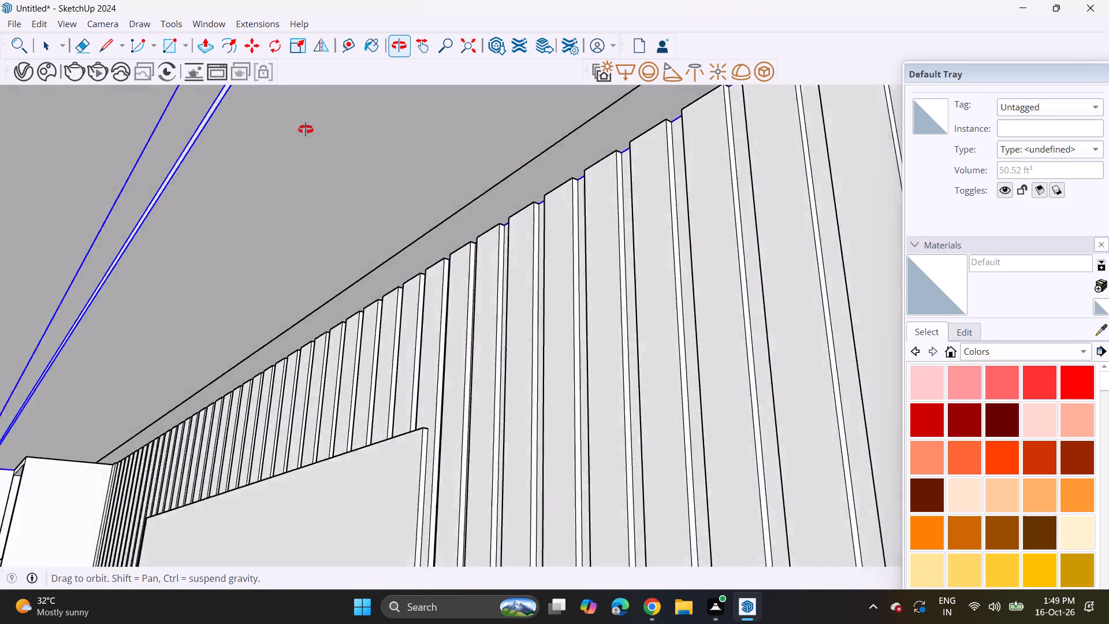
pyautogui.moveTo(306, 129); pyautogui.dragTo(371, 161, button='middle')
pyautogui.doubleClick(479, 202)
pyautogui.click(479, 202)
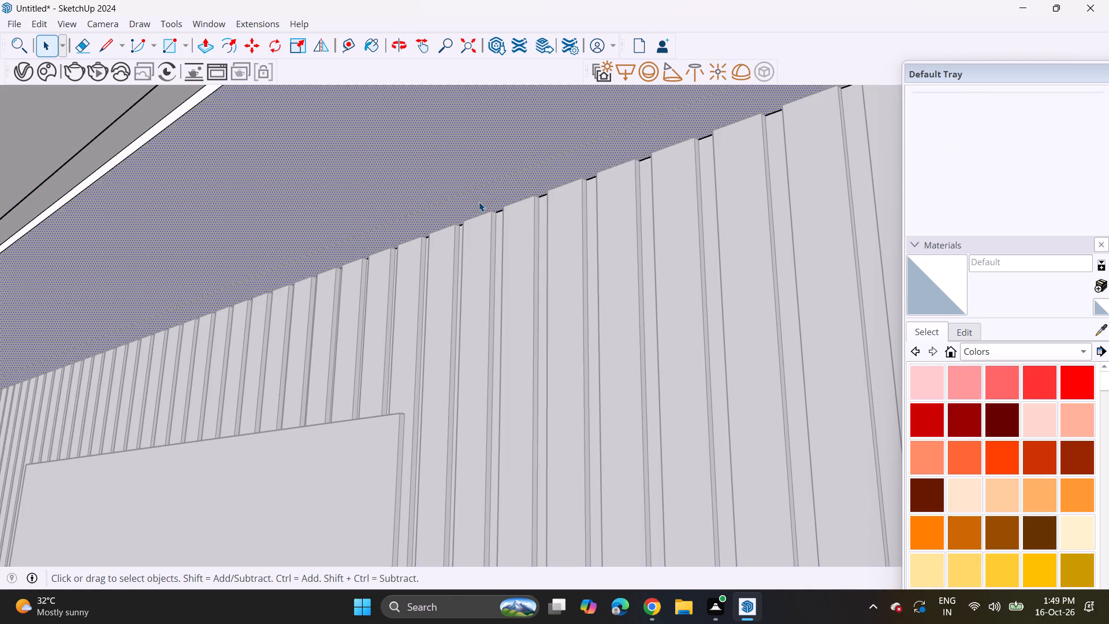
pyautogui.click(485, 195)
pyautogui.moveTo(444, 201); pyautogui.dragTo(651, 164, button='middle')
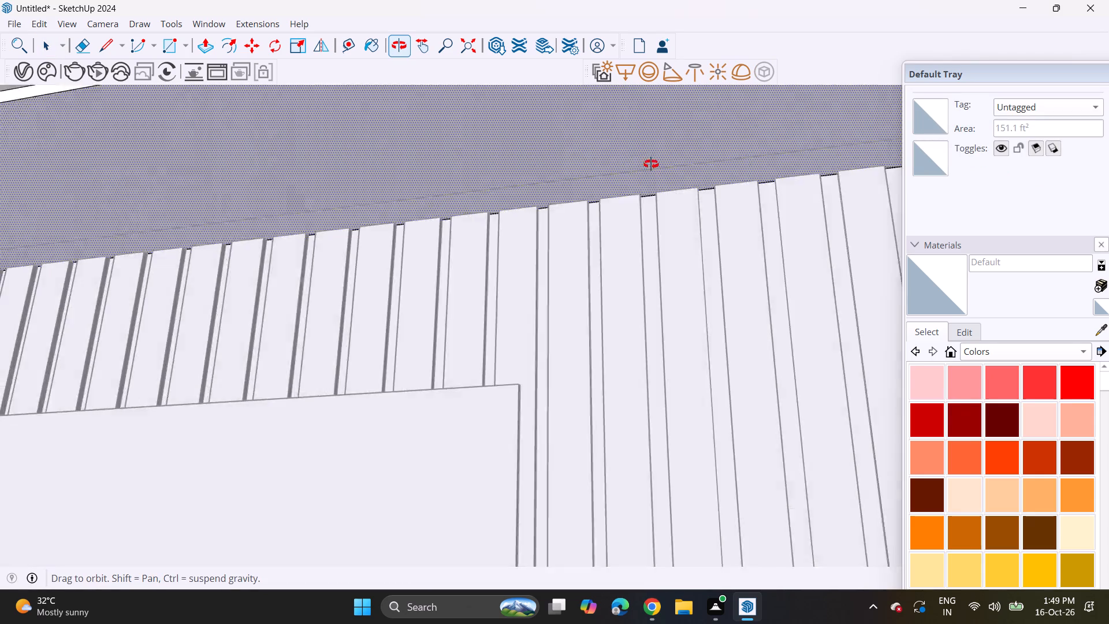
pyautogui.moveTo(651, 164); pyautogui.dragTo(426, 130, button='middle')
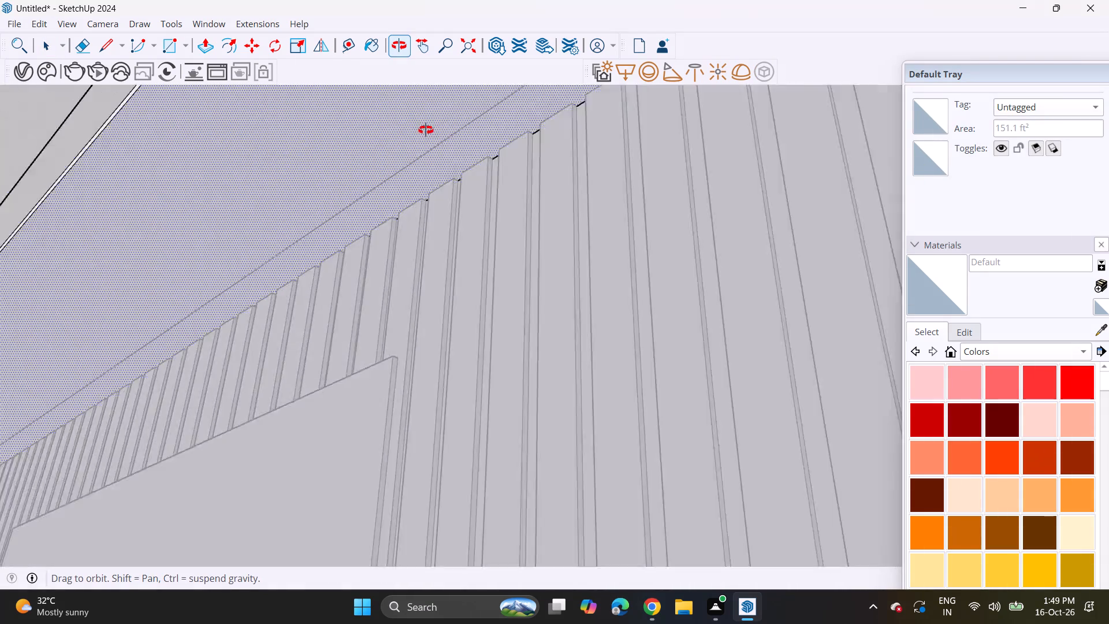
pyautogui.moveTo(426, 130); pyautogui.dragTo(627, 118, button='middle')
# Undo the line drawn along the ceiling in front of the slatted wall.
pyautogui.hotkey('ctrl', 'z')
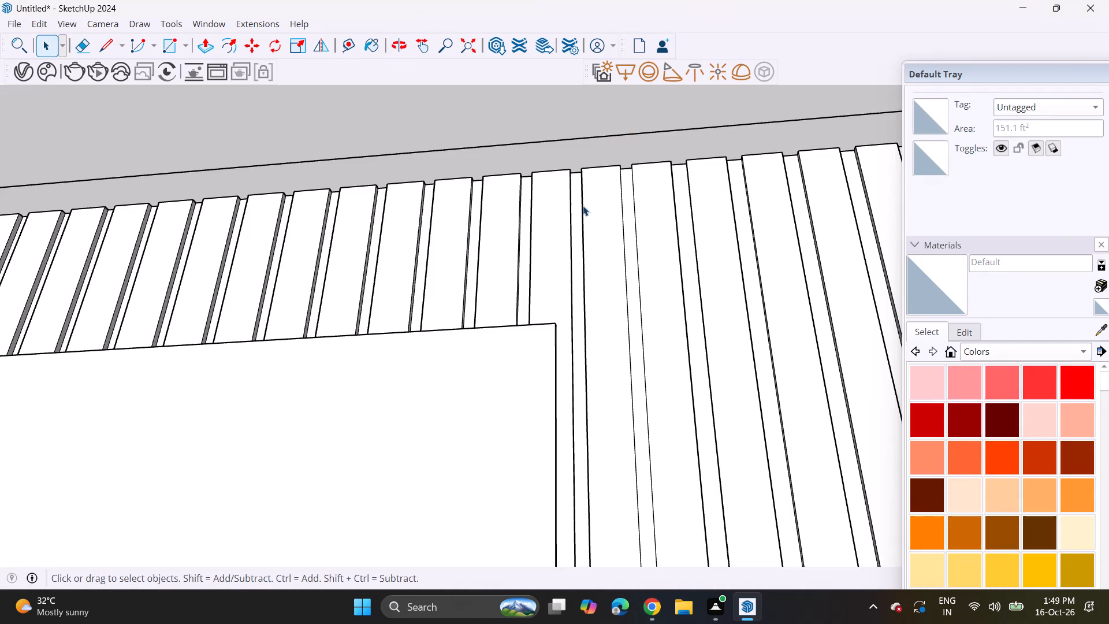
pyautogui.hotkey('ctrl', 'z')
# Copy the low cabinet front's top edge slightly downward to form a thin strip along its full width.
pyautogui.scroll(-10, 580, 220)
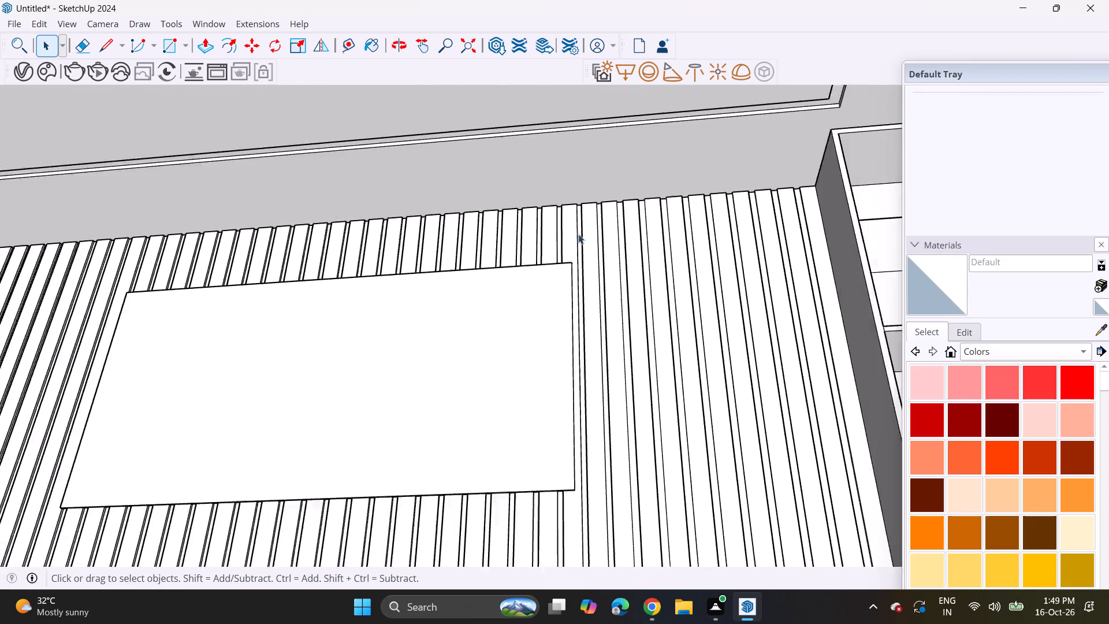
pyautogui.scroll(-5, 578, 234)
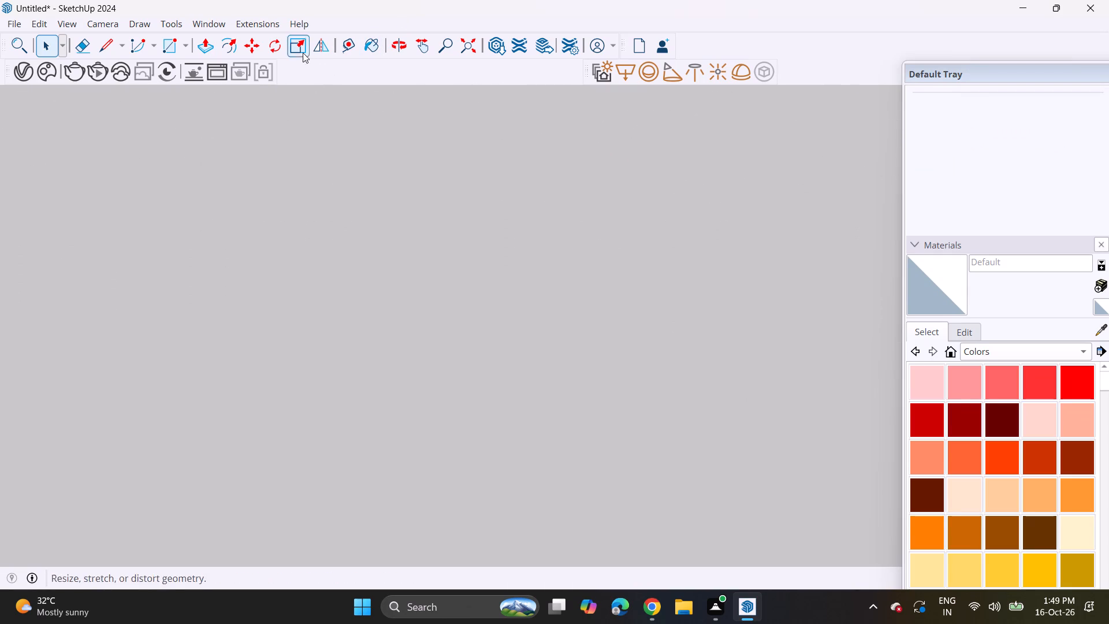
pyautogui.click(469, 43)
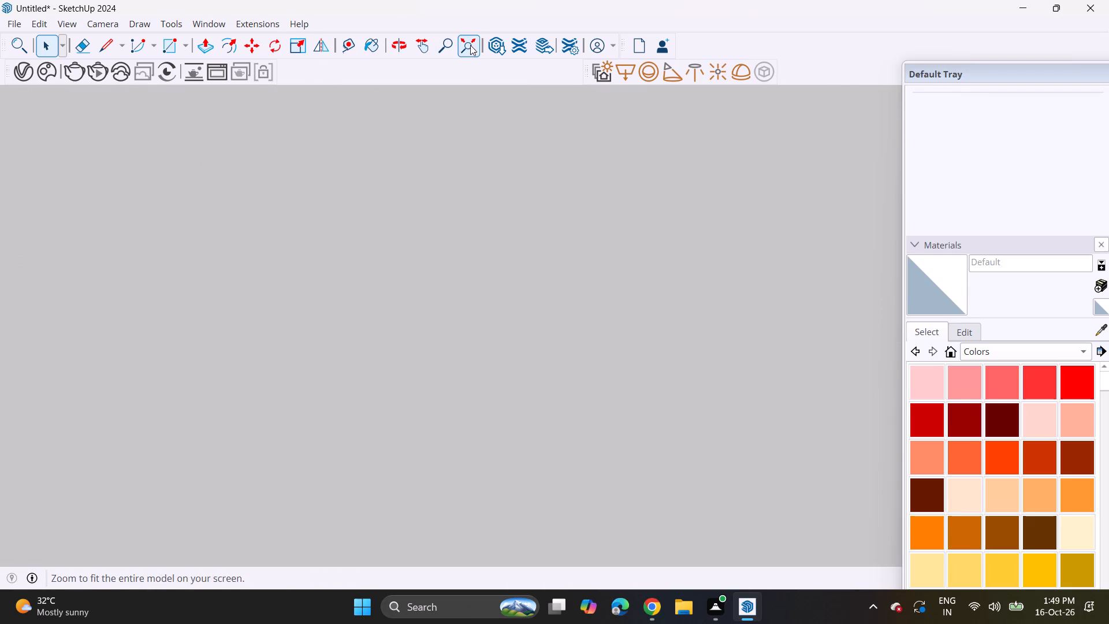
pyautogui.moveTo(694, 352); pyautogui.dragTo(358, 334, button='middle')
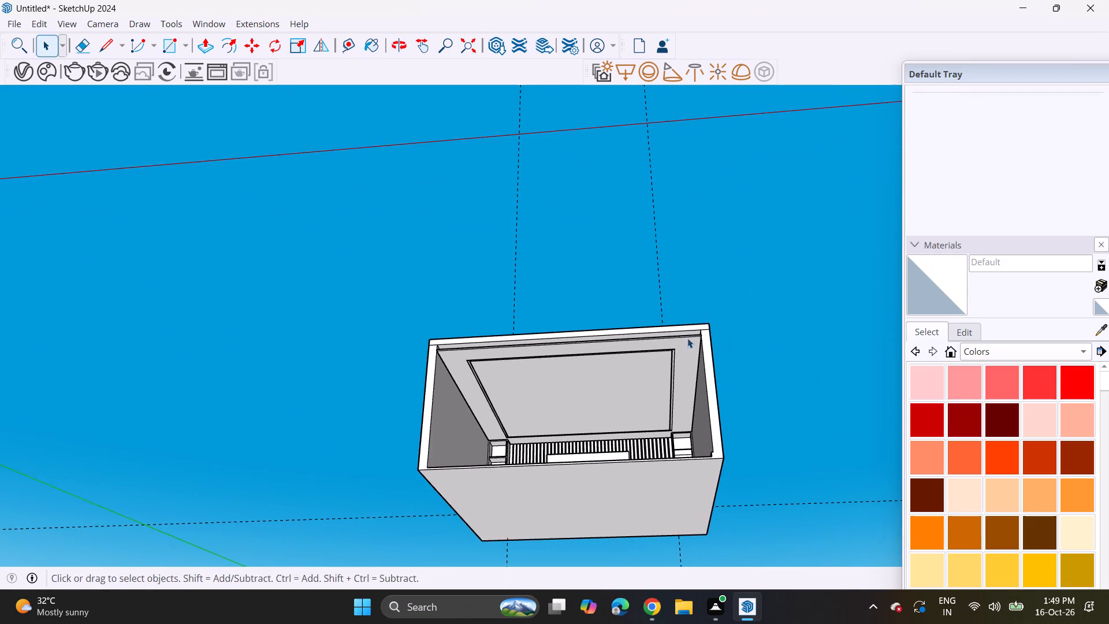
pyautogui.moveTo(687, 338); pyautogui.dragTo(689, 462, button='middle')
pyautogui.scroll(8, 619, 514)
pyautogui.moveTo(619, 514); pyautogui.dragTo(622, 497, button='middle')
pyautogui.moveTo(622, 469); pyautogui.dragTo(630, 464, button='middle')
pyautogui.scroll(3, 650, 455)
pyautogui.moveTo(653, 459); pyautogui.dragTo(624, 459, button='middle')
pyautogui.moveTo(615, 455); pyautogui.dragTo(660, 452, button='middle')
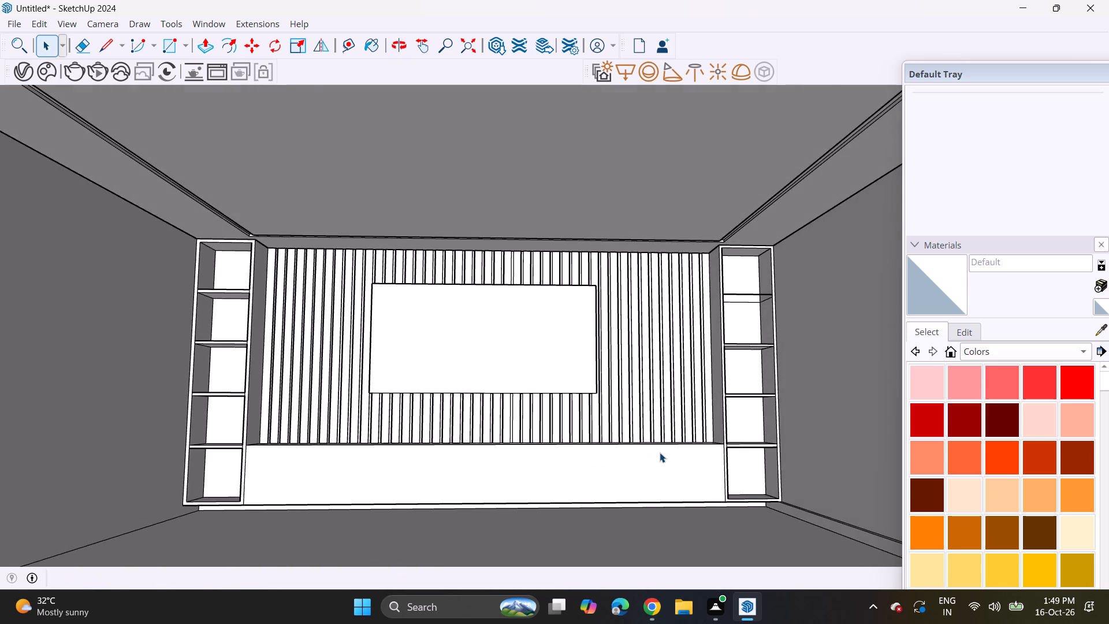
pyautogui.scroll(2, 660, 452)
pyautogui.scroll(-1, 649, 452)
pyautogui.keyDown('shift'); pyautogui.moveTo(649, 452); pyautogui.dragTo(653, 459, button='middle'); pyautogui.keyUp('shift')
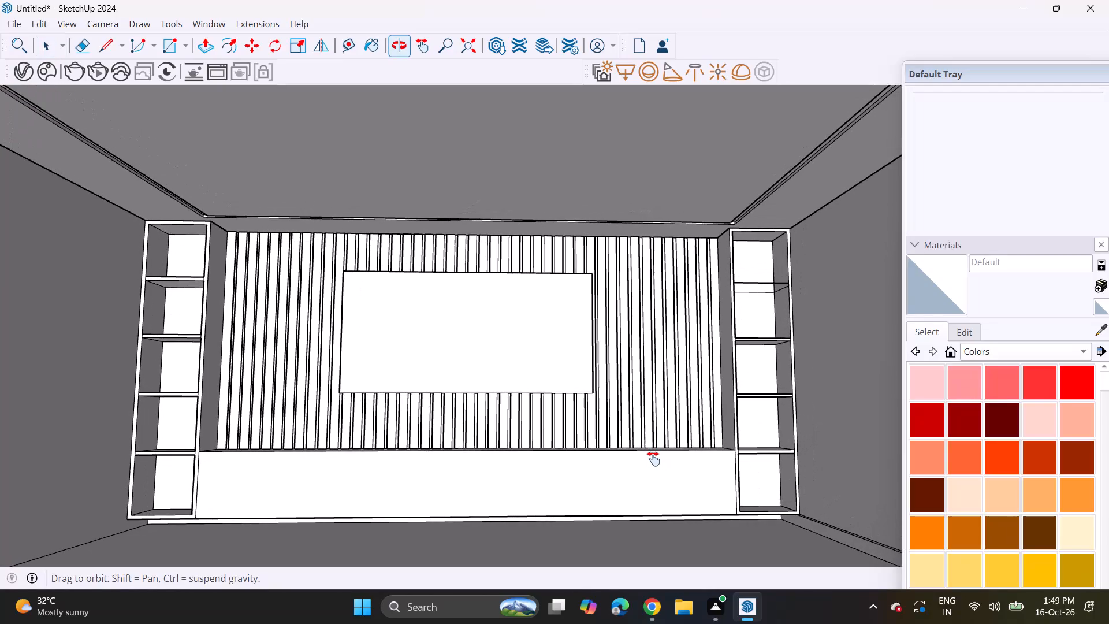
pyautogui.keyDown('shift'); pyautogui.moveTo(653, 459); pyautogui.dragTo(663, 458, button='middle'); pyautogui.keyUp('shift')
pyautogui.moveTo(663, 458); pyautogui.dragTo(653, 459, button='middle')
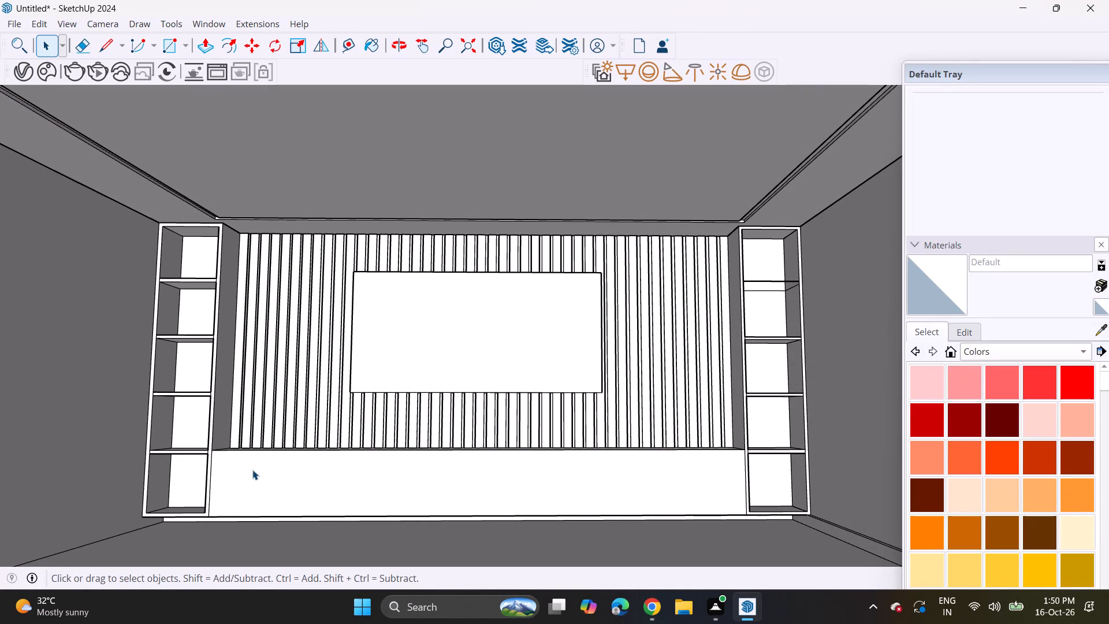
pyautogui.scroll(3, 399, 473)
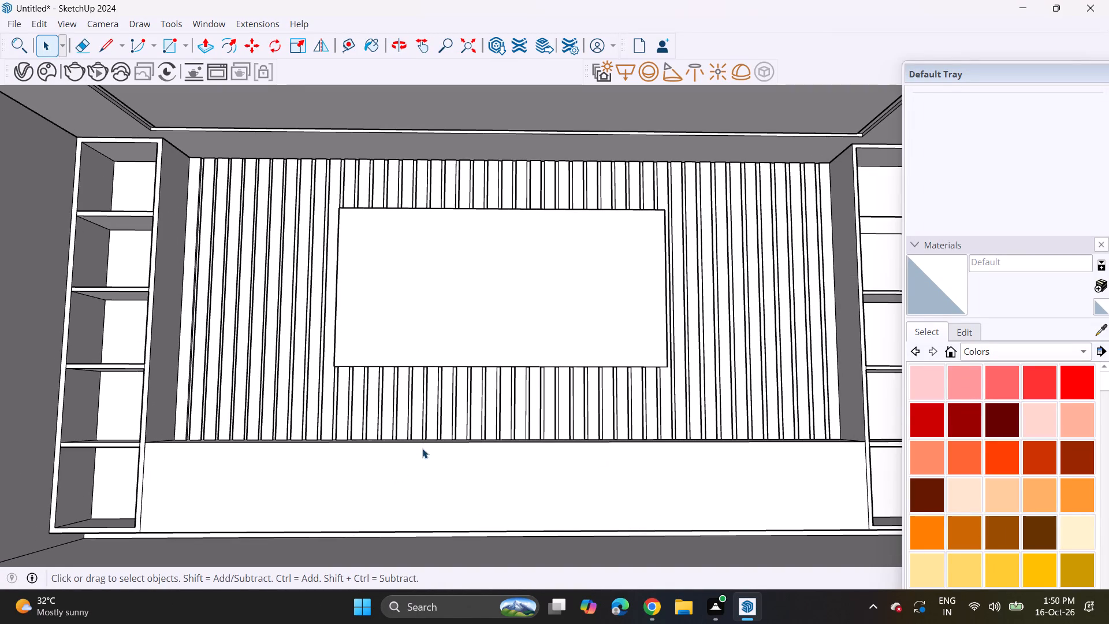
pyautogui.click(422, 445)
pyautogui.click(422, 441)
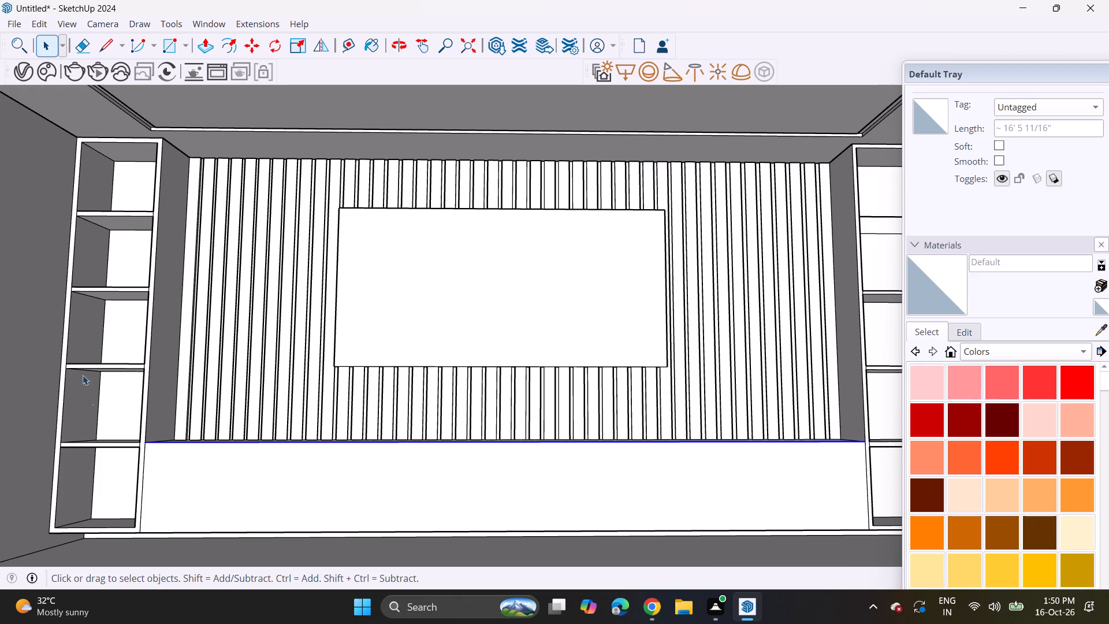
pyautogui.click(243, 48)
pyautogui.scroll(15, 138, 424)
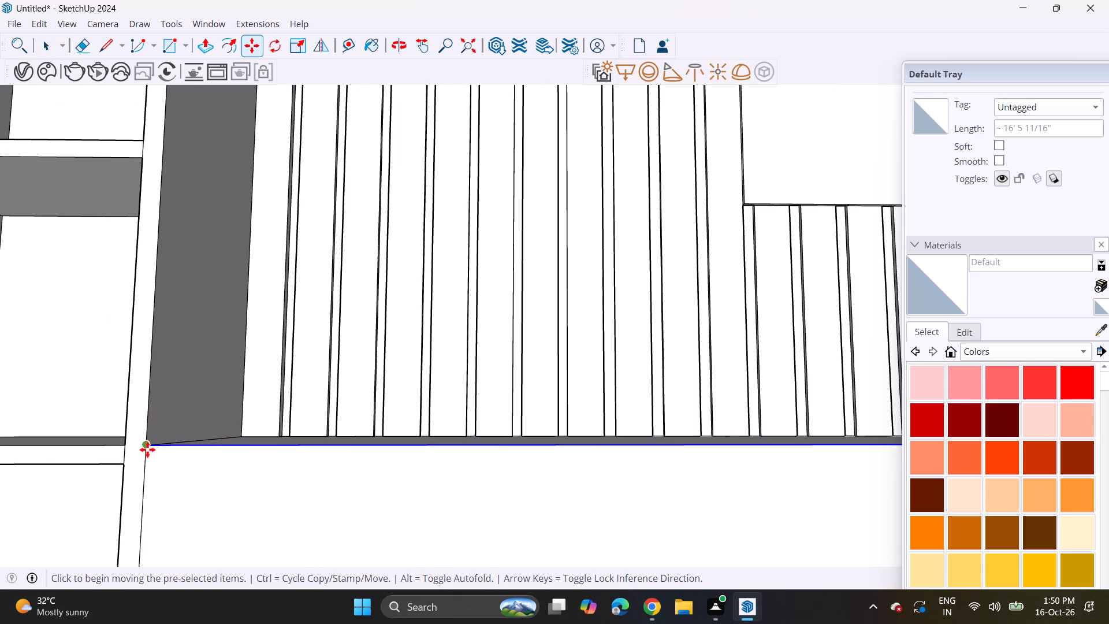
pyautogui.click(147, 450)
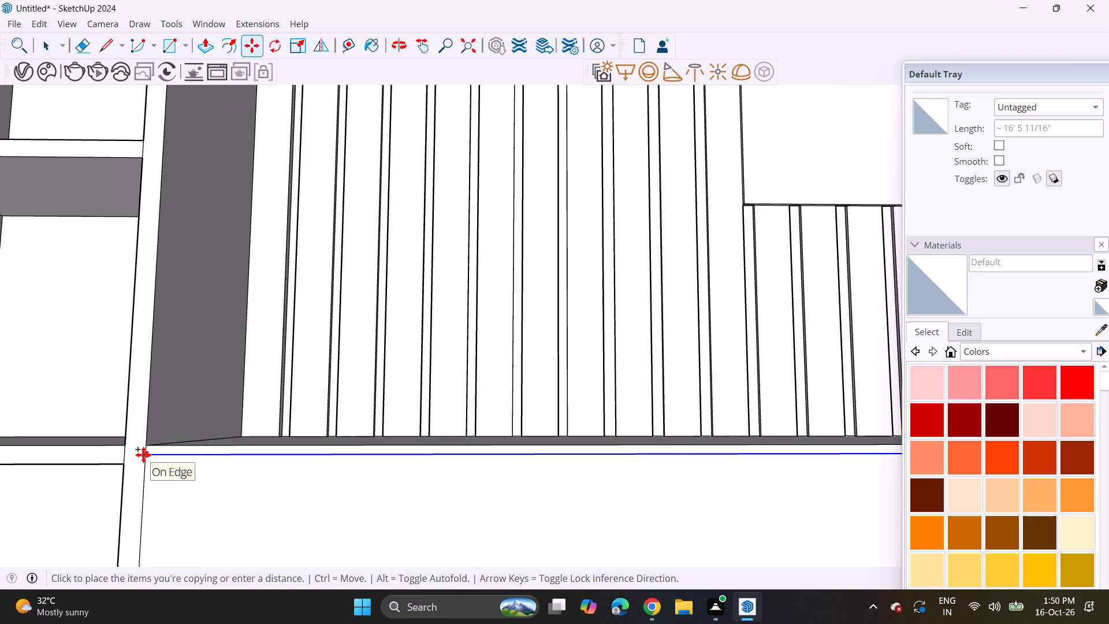
pyautogui.click(143, 455)
pyautogui.press('space')
# Copy the cabinet front's left vertical edge to its right end and divide the spacing by 6 to create equal door panels.
pyautogui.click(141, 506)
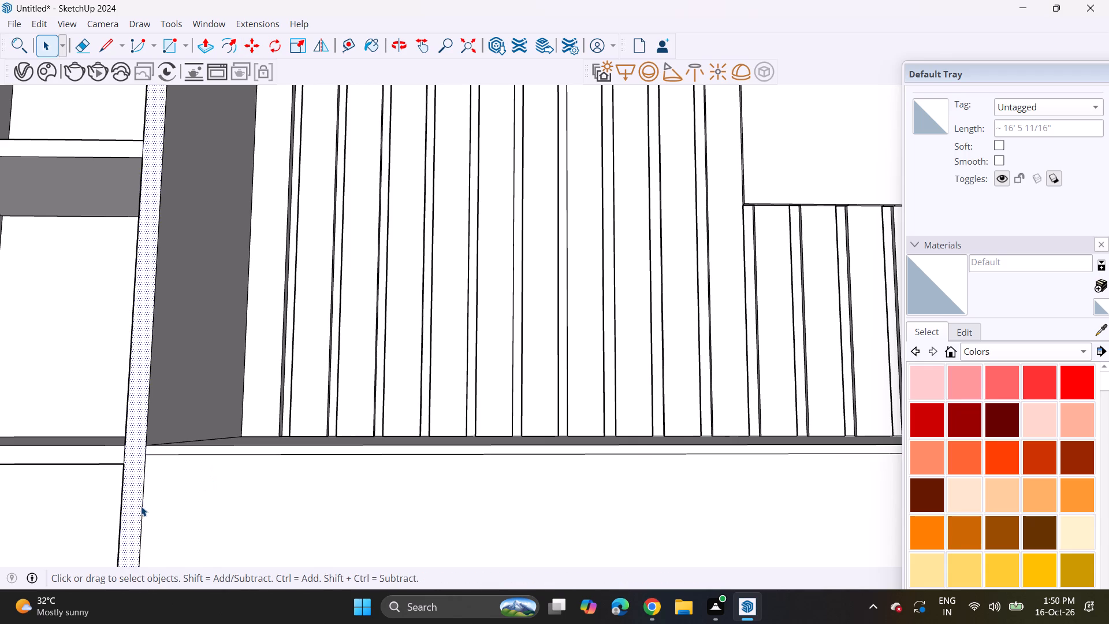
pyautogui.click(149, 508)
pyautogui.click(147, 511)
pyautogui.click(140, 517)
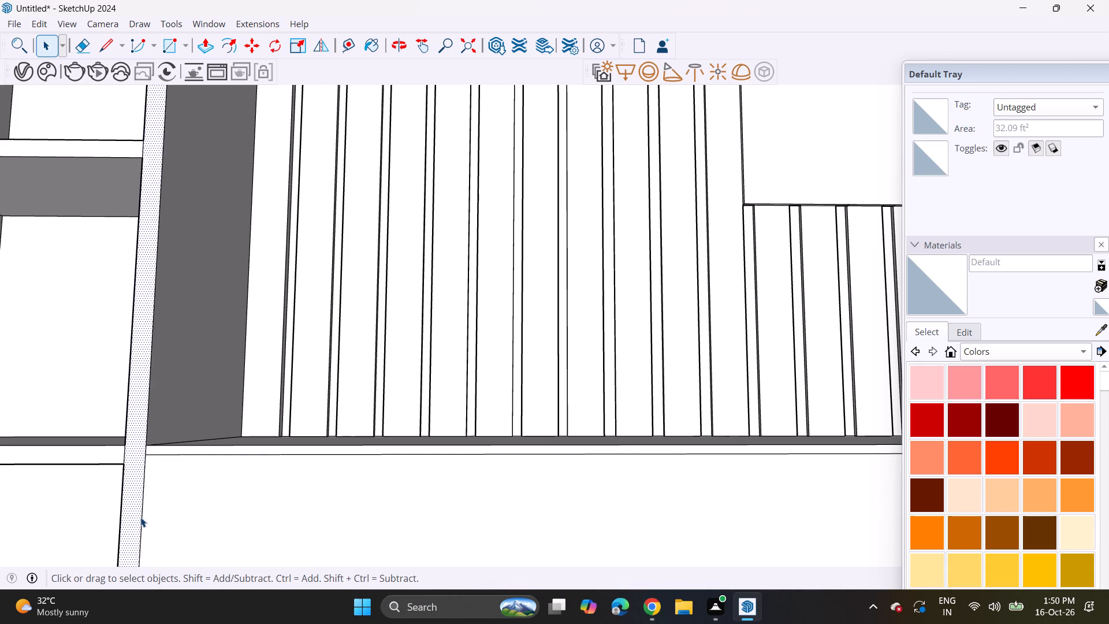
pyautogui.scroll(-4, 145, 530)
pyautogui.click(146, 530)
pyautogui.click(143, 537)
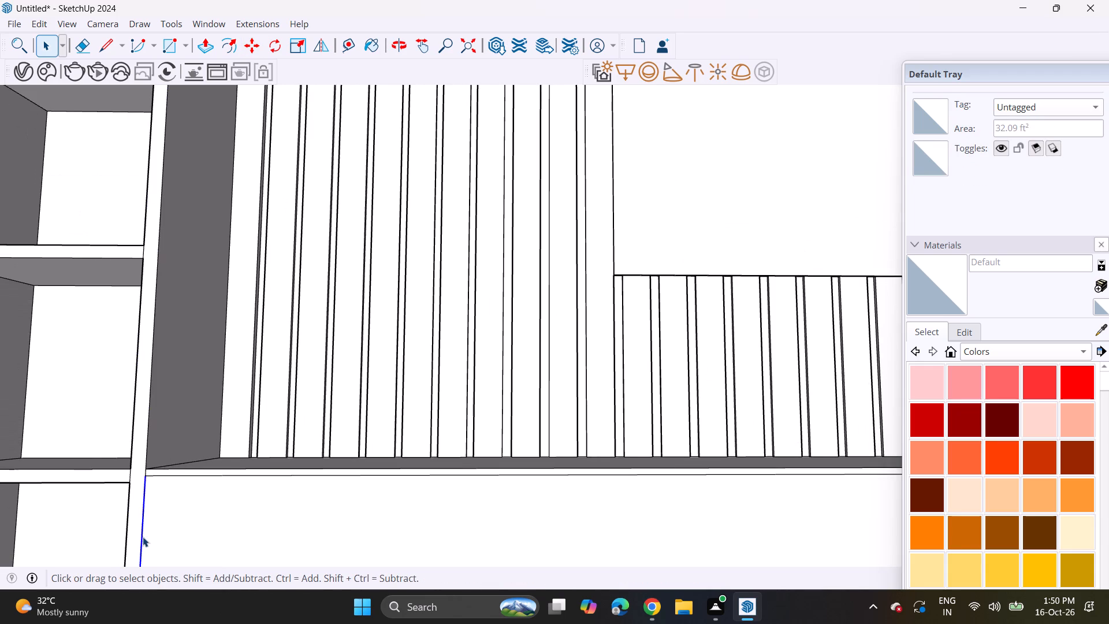
pyautogui.scroll(-3, 143, 545)
pyautogui.keyDown('shift'); pyautogui.moveTo(191, 556); pyautogui.dragTo(154, 327, button='middle'); pyautogui.keyUp('shift')
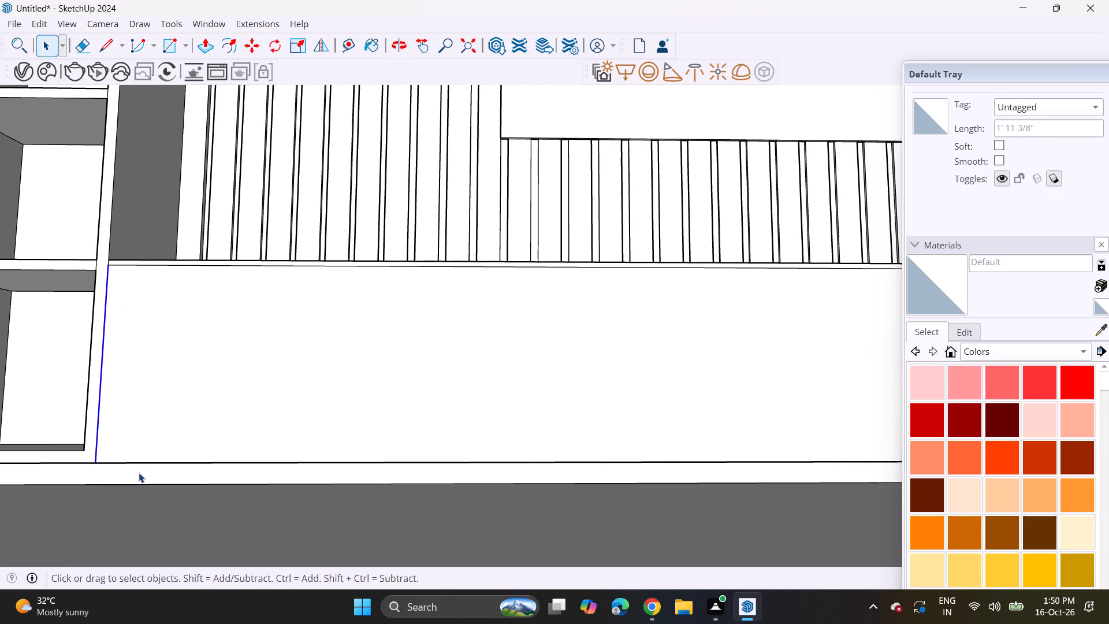
pyautogui.press('m')
pyautogui.click(100, 460)
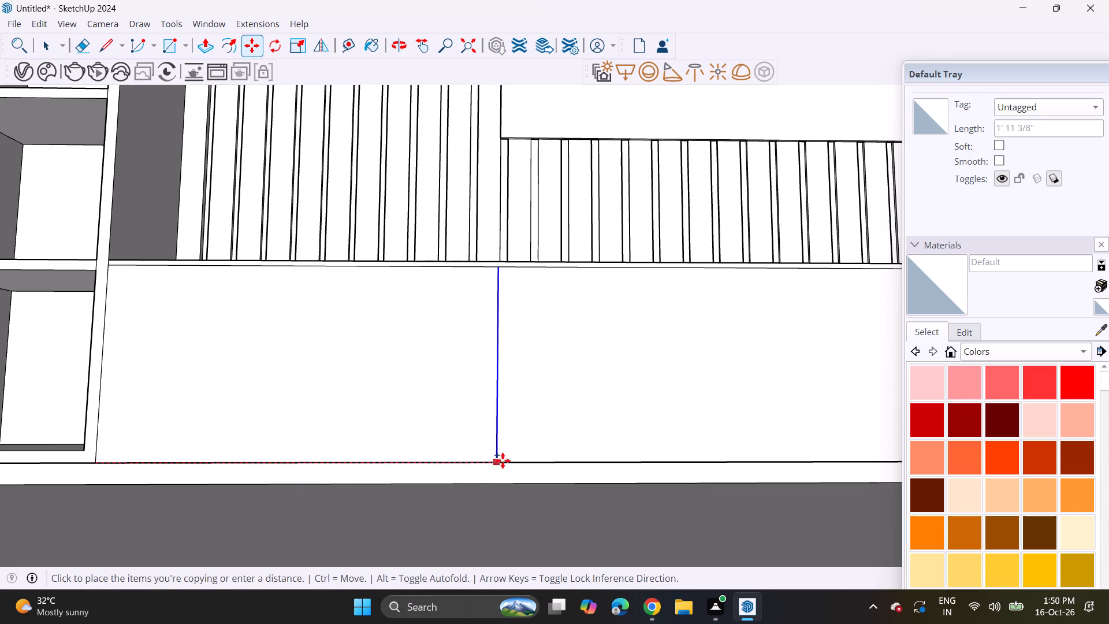
pyautogui.keyDown('shift'); pyautogui.moveTo(503, 460); pyautogui.dragTo(0, 482, button='middle'); pyautogui.keyUp('shift')
pyautogui.keyDown('shift'); pyautogui.moveTo(842, 382); pyautogui.dragTo(262, 387, button='middle'); pyautogui.keyUp('shift')
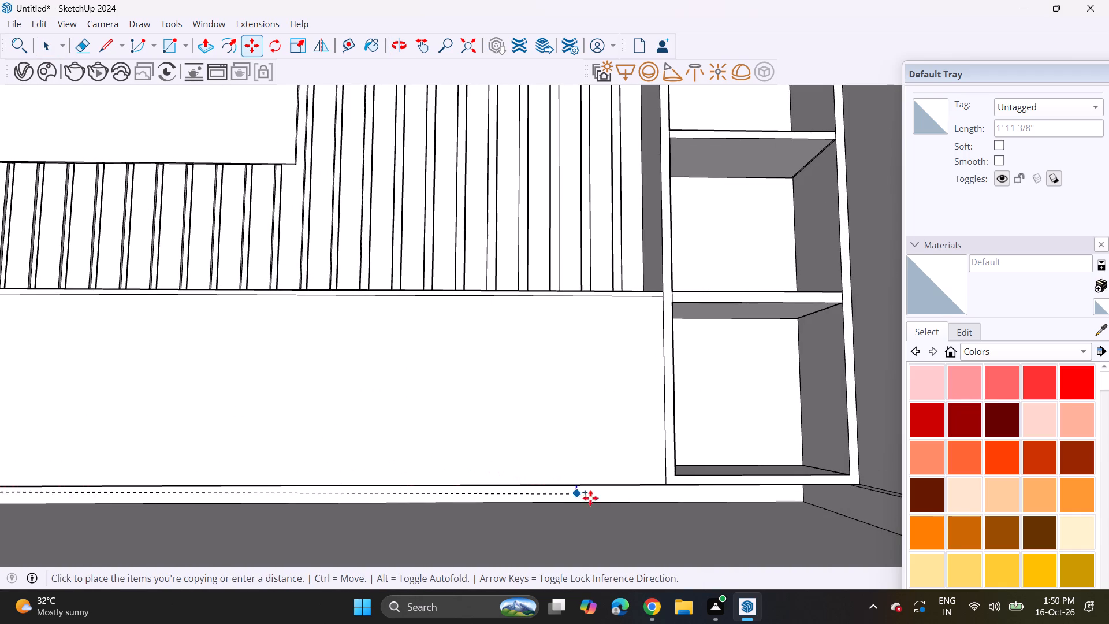
pyautogui.click(672, 482)
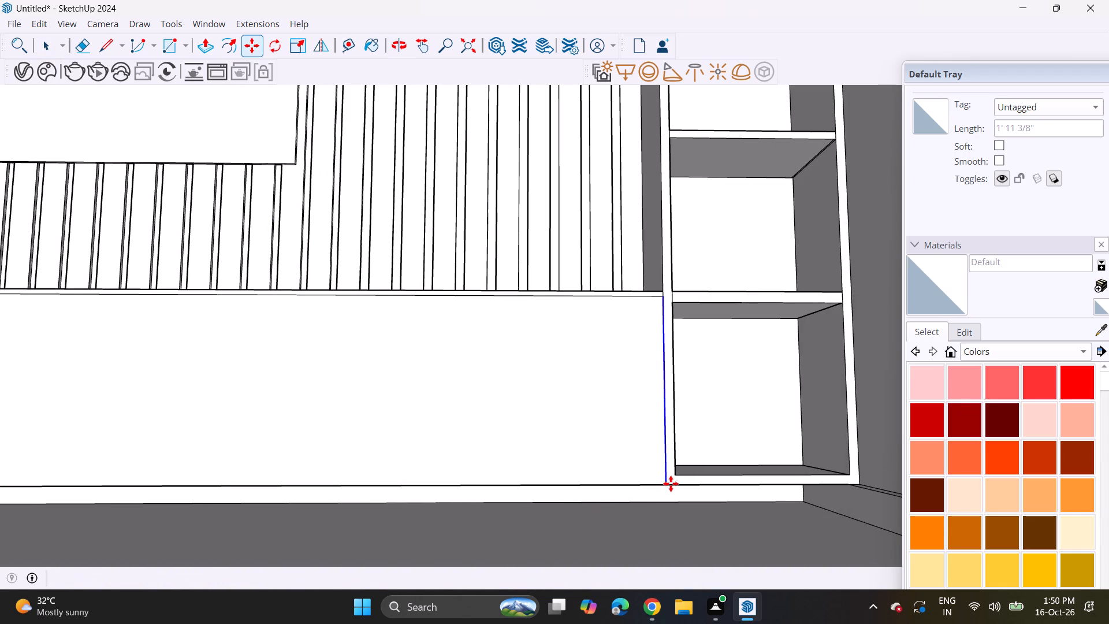
pyautogui.press('/')
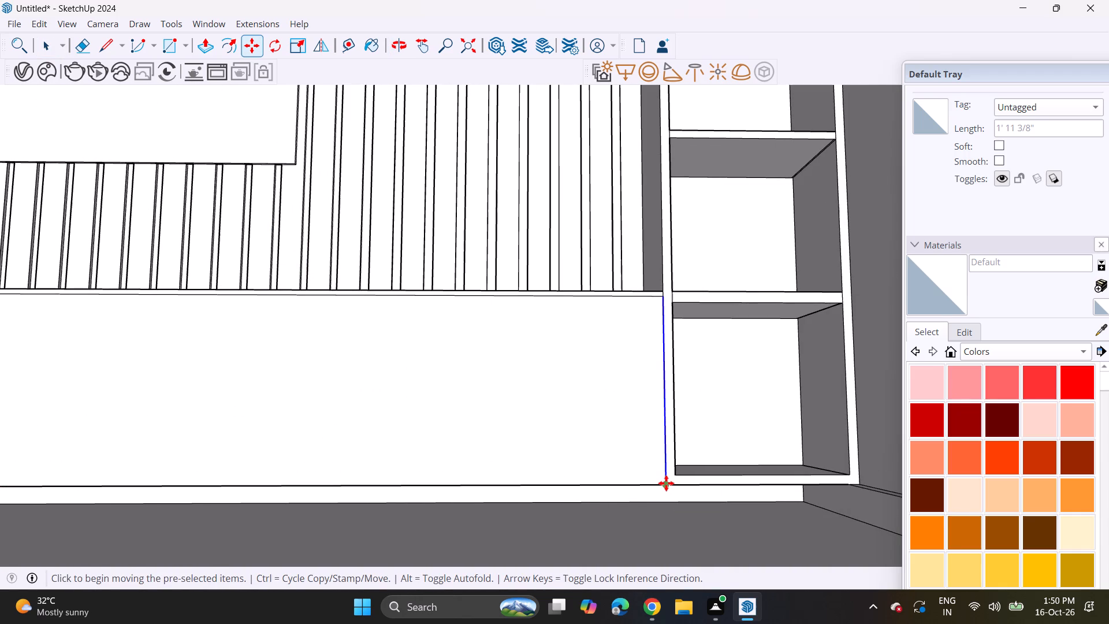
pyautogui.press('6')
pyautogui.press('Return')
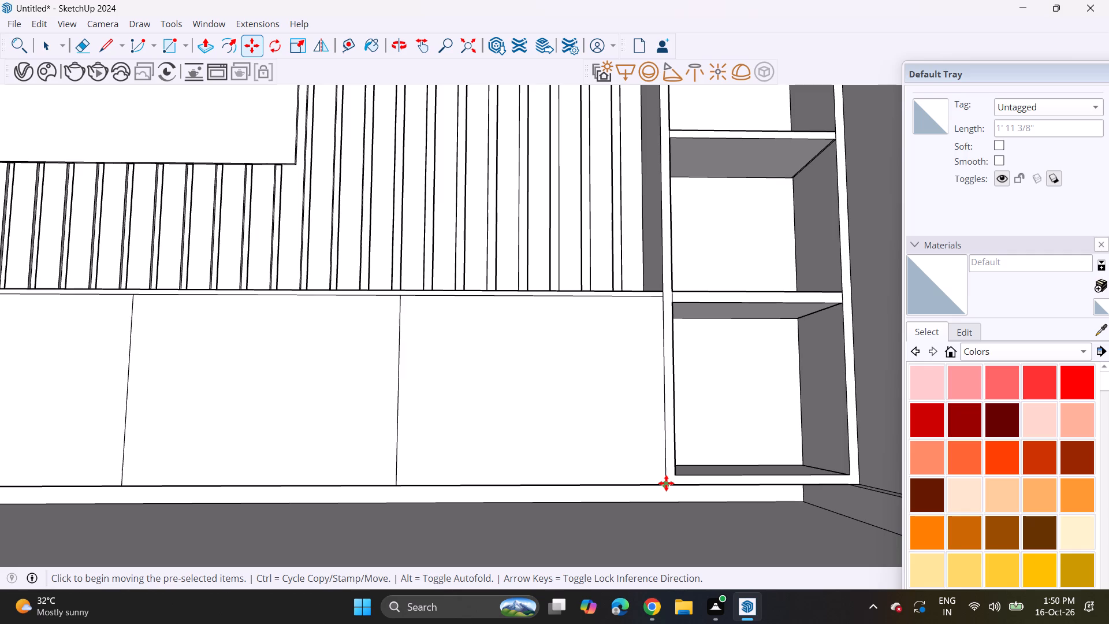
# Copy the first divider from the left on the cabinet front slightly to the right to form a thin vertical strip.
pyautogui.scroll(-9, 657, 491)
pyautogui.keyDown('shift'); pyautogui.moveTo(402, 440); pyautogui.dragTo(632, 443, button='middle'); pyautogui.keyUp('shift')
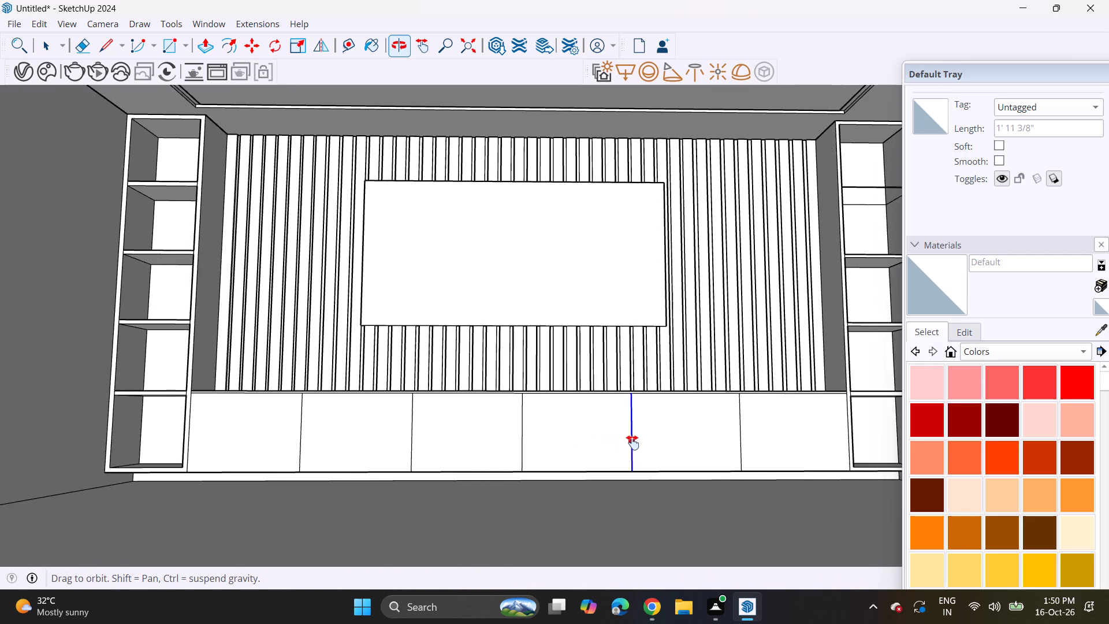
pyautogui.keyDown('shift'); pyautogui.moveTo(632, 443); pyautogui.dragTo(570, 440, button='middle'); pyautogui.keyUp('shift')
pyautogui.press('space')
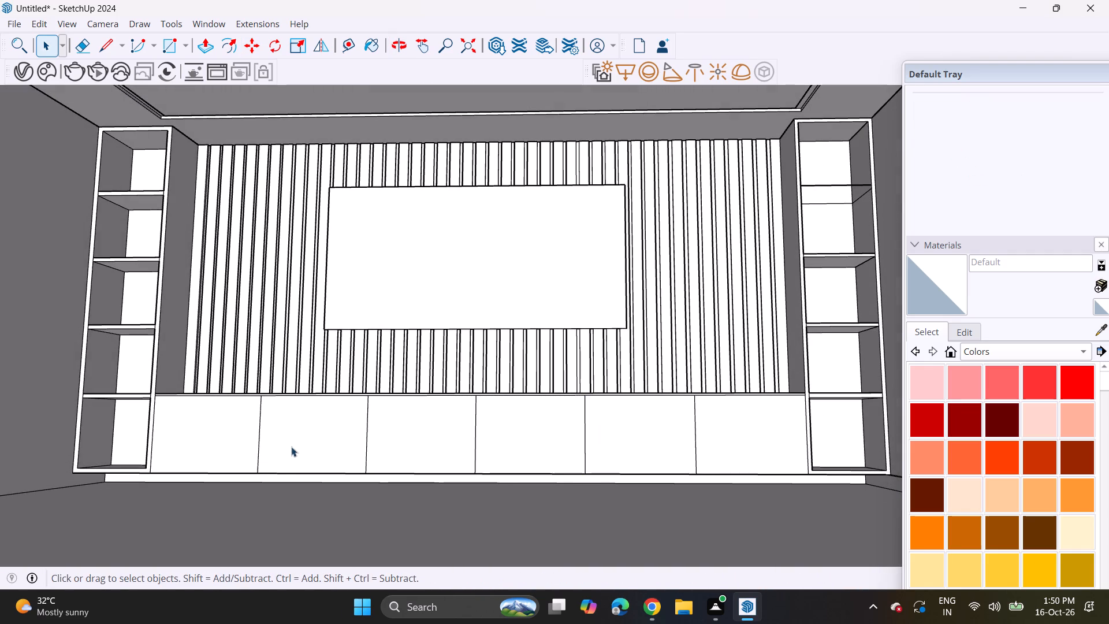
pyautogui.click(258, 456)
pyautogui.scroll(11, 260, 459)
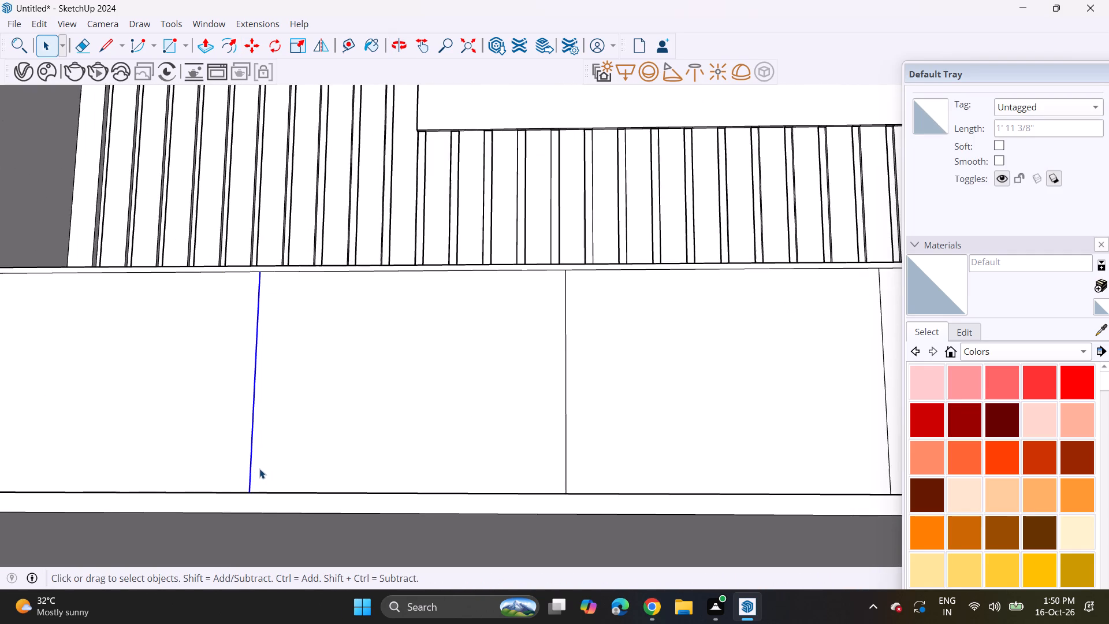
pyautogui.scroll(7, 258, 469)
pyautogui.click(250, 43)
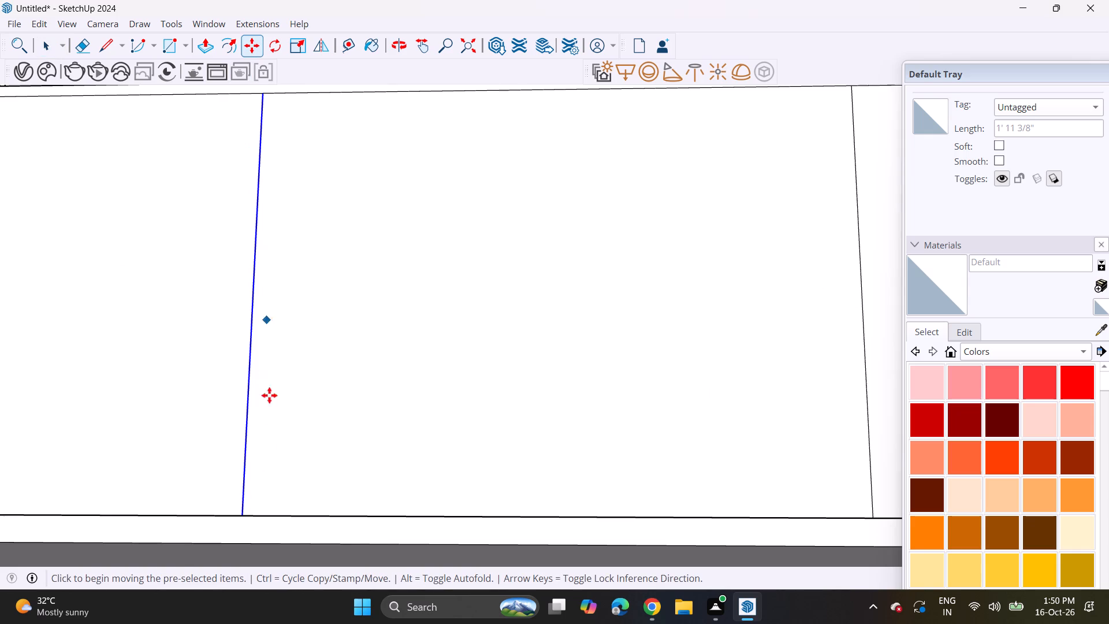
pyautogui.click(244, 512)
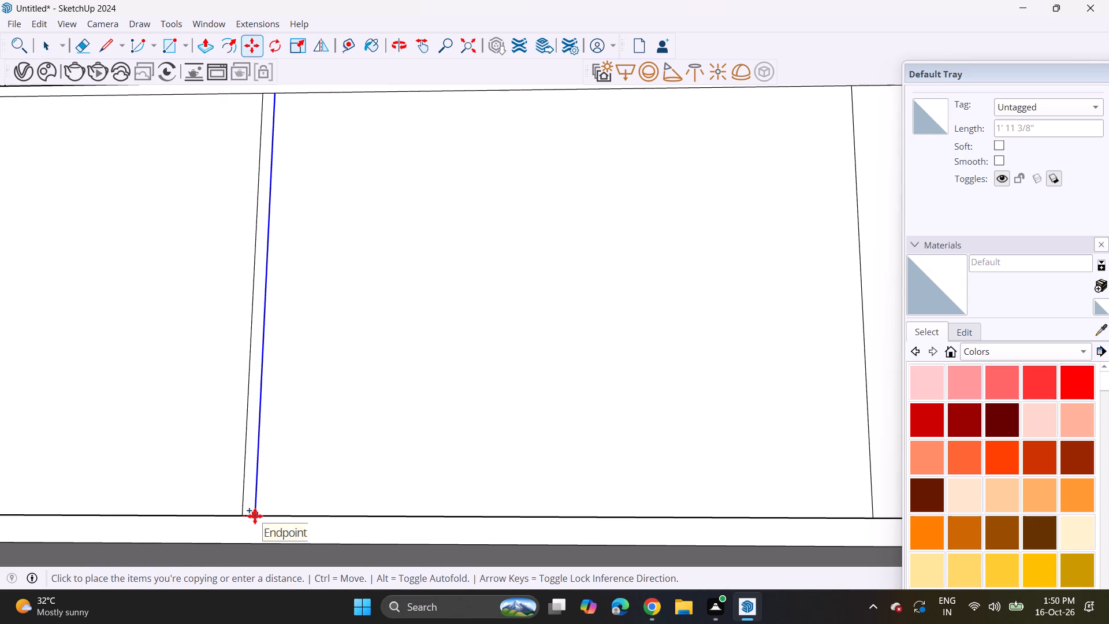
pyautogui.click(255, 516)
pyautogui.keyDown('shift'); pyautogui.moveTo(522, 476); pyautogui.dragTo(75, 437, button='middle'); pyautogui.keyUp('shift')
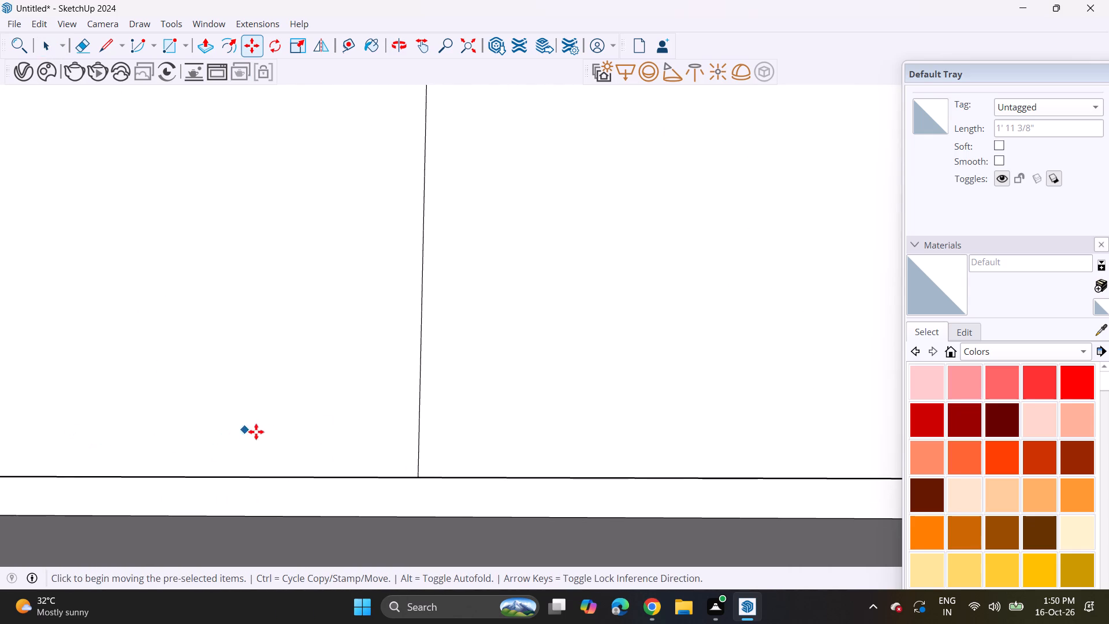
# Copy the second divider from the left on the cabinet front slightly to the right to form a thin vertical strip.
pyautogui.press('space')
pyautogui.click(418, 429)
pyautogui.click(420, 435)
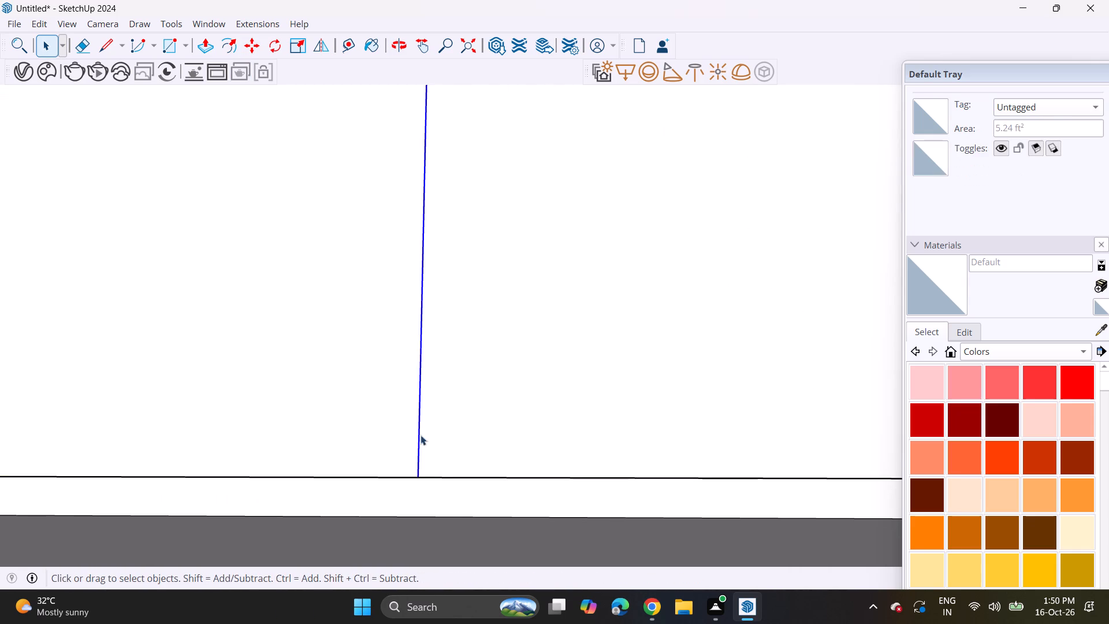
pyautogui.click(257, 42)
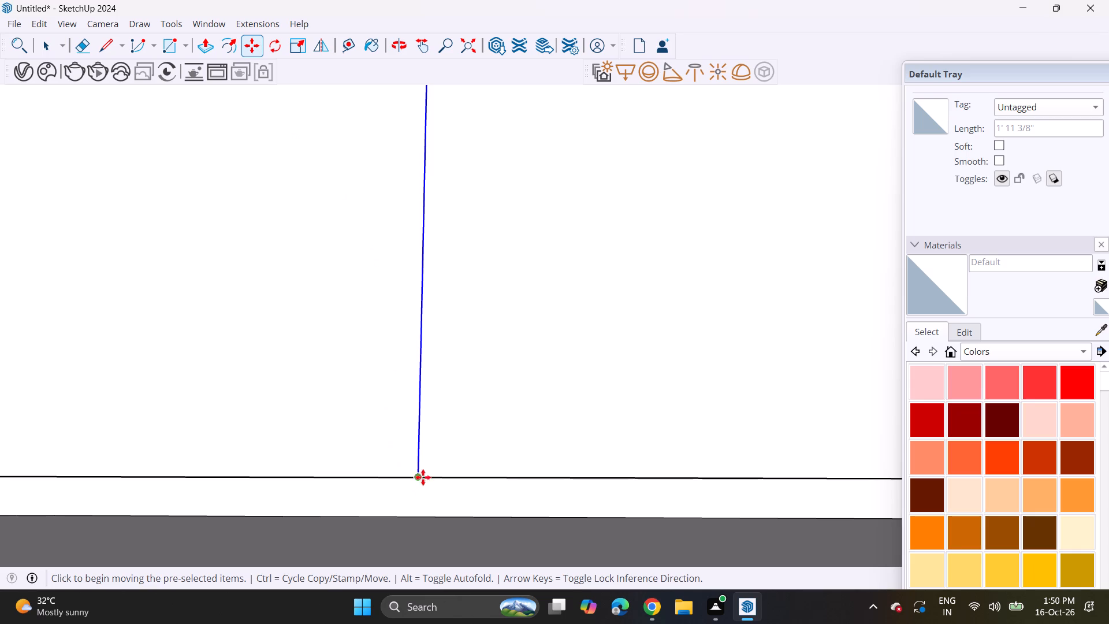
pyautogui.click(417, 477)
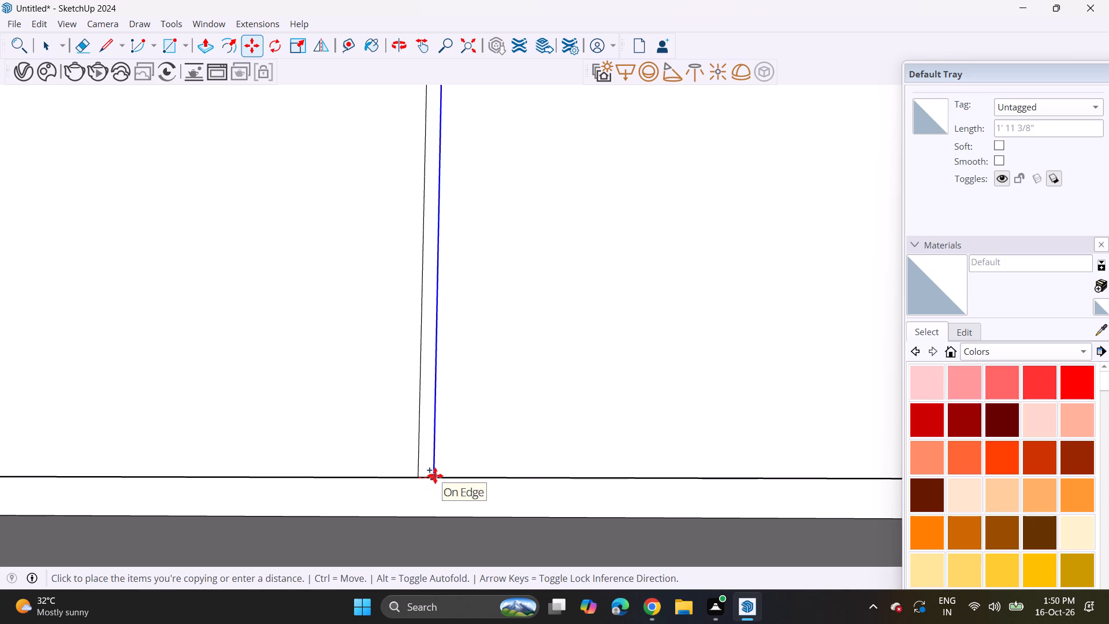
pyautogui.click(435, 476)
# Copy the third divider from the left on the cabinet front 0.3 inches to the right to form a narrow gap.
pyautogui.keyDown('shift'); pyautogui.moveTo(641, 419); pyautogui.dragTo(114, 393, button='middle'); pyautogui.keyUp('shift')
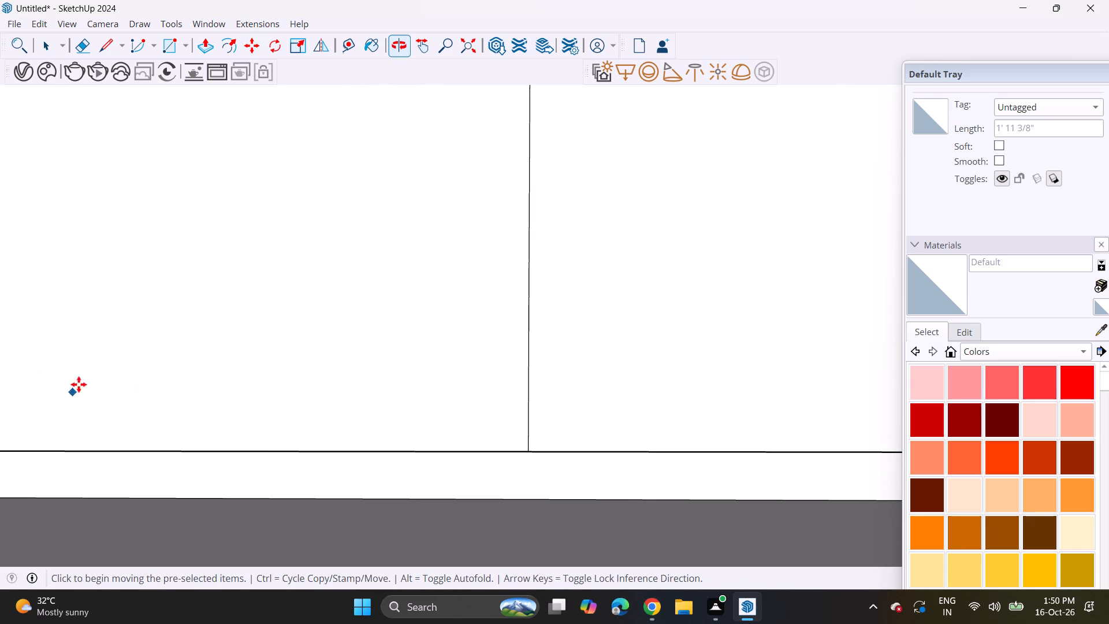
pyautogui.scroll(-2, 109, 366)
pyautogui.press('space')
pyautogui.click(466, 361)
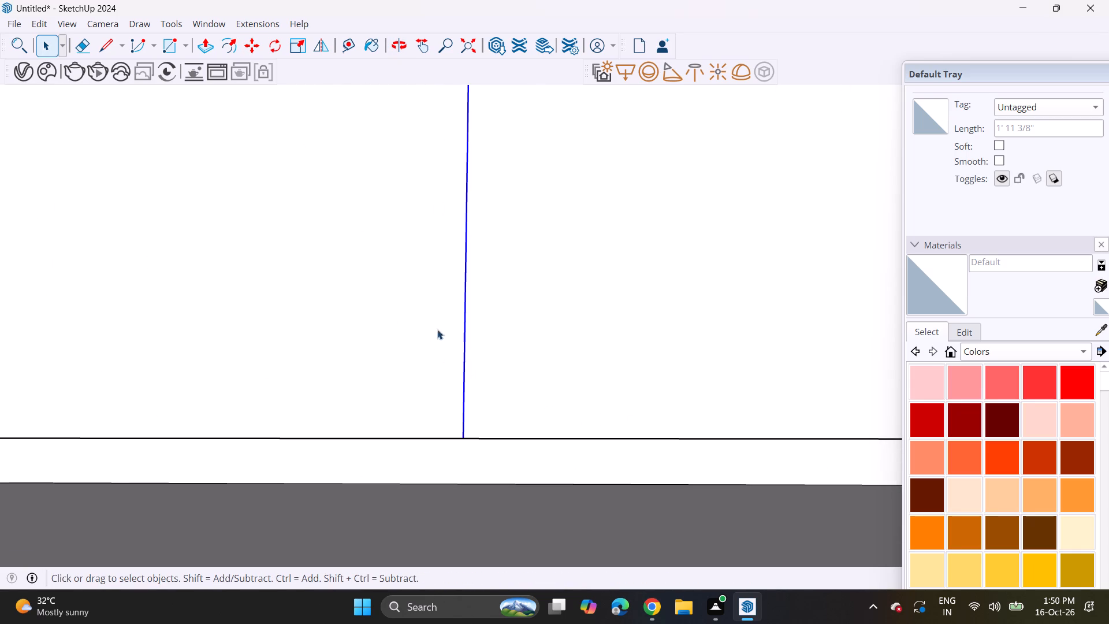
pyautogui.click(258, 44)
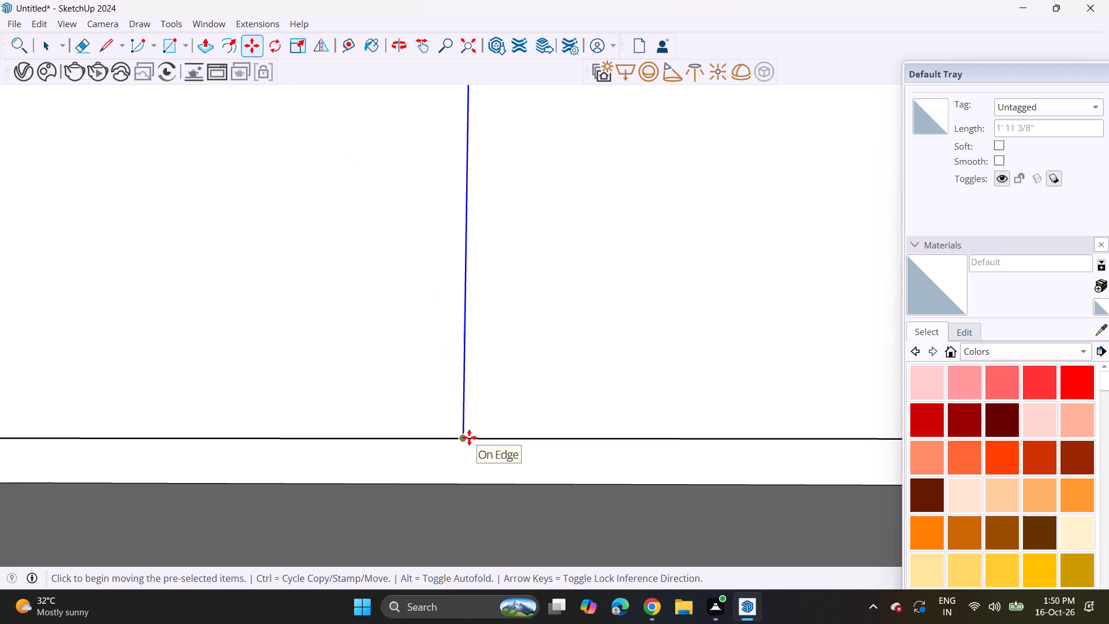
pyautogui.click(469, 437)
pyautogui.write('0.3')
pyautogui.press('Return')
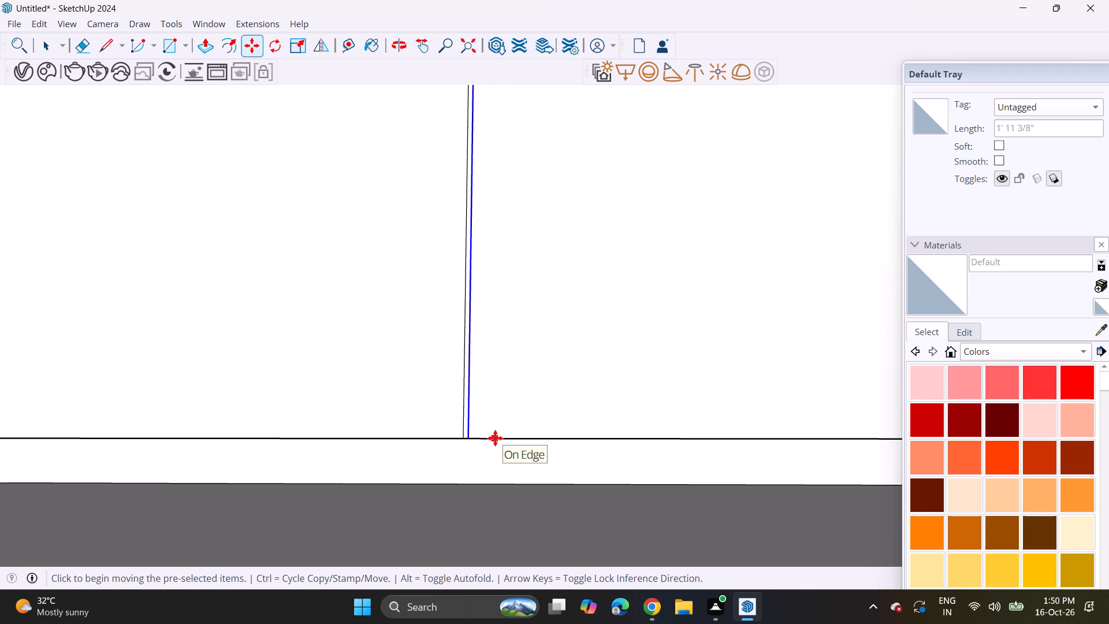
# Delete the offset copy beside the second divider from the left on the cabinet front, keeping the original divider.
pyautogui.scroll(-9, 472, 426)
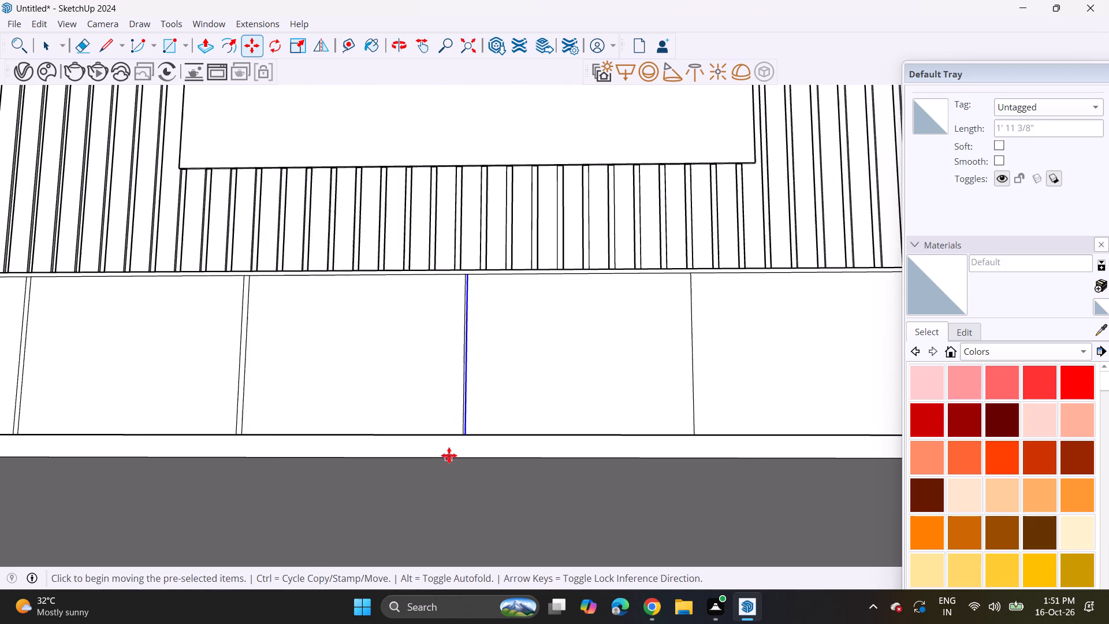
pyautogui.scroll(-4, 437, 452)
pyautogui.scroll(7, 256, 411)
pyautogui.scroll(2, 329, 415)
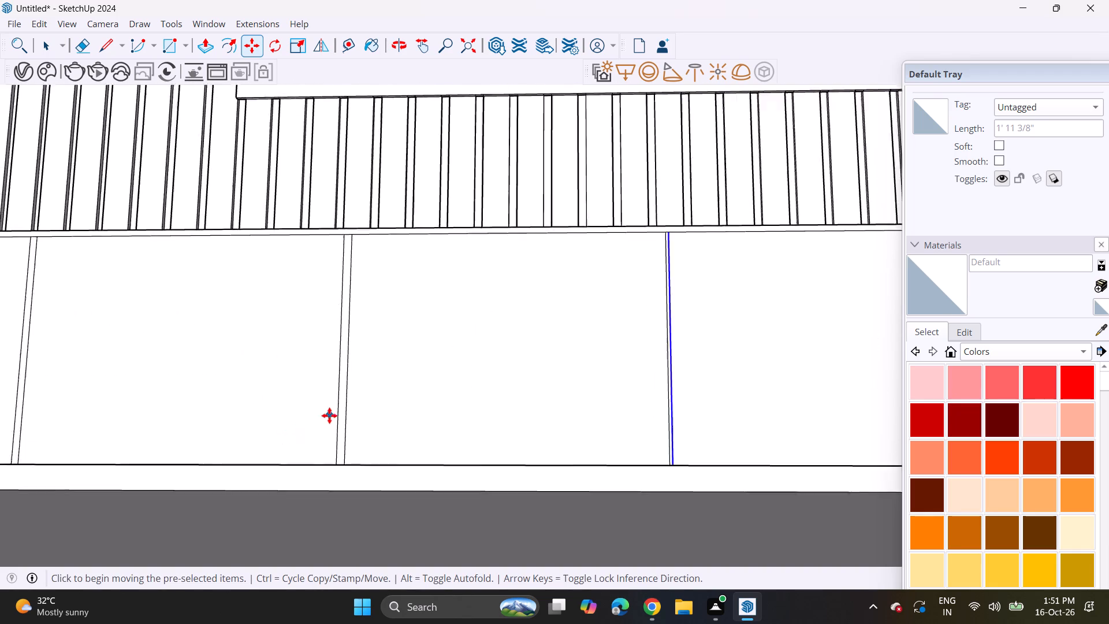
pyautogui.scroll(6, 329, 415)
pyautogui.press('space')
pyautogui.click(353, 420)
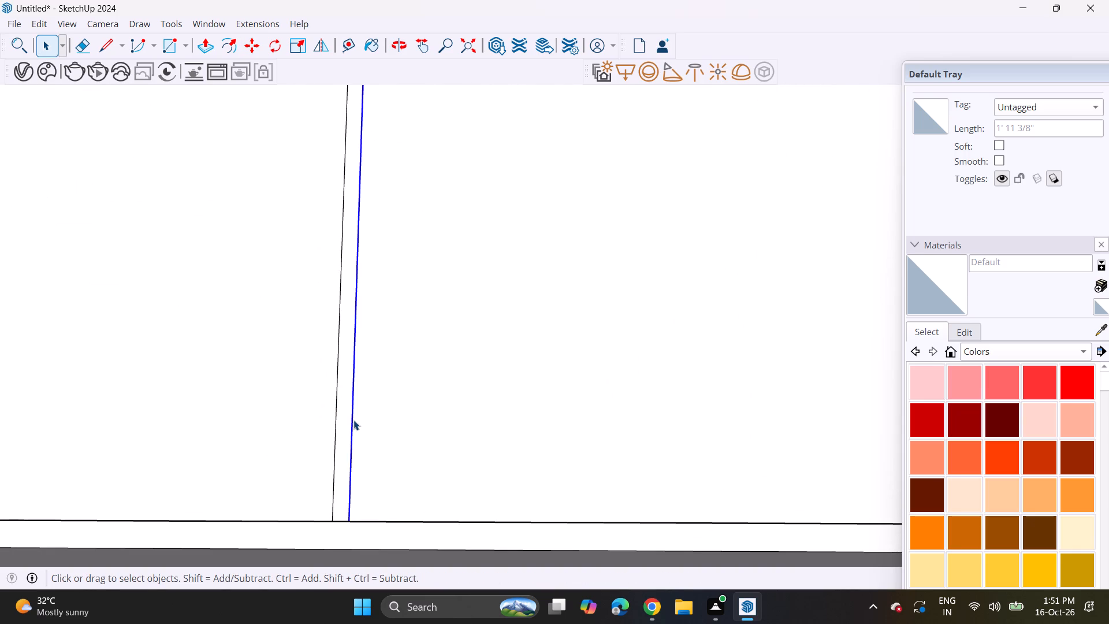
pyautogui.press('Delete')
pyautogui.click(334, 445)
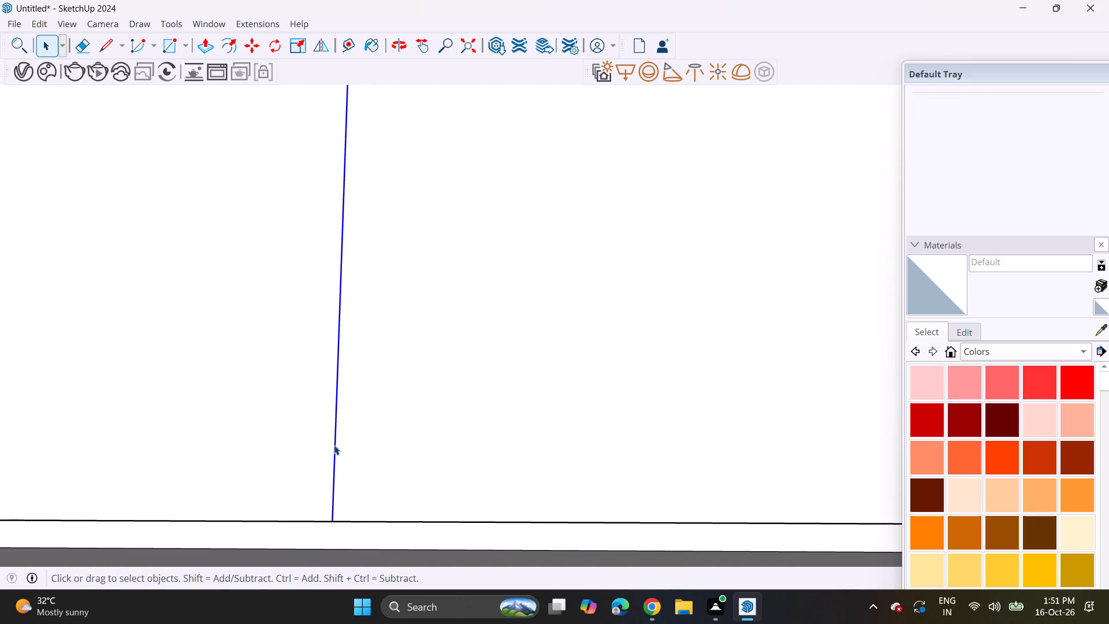
# Delete the offset copy beside the first divider from the left on the cabinet front.
pyautogui.scroll(-7, 339, 458)
pyautogui.keyDown('shift'); pyautogui.moveTo(206, 435); pyautogui.dragTo(712, 435, button='middle'); pyautogui.keyUp('shift')
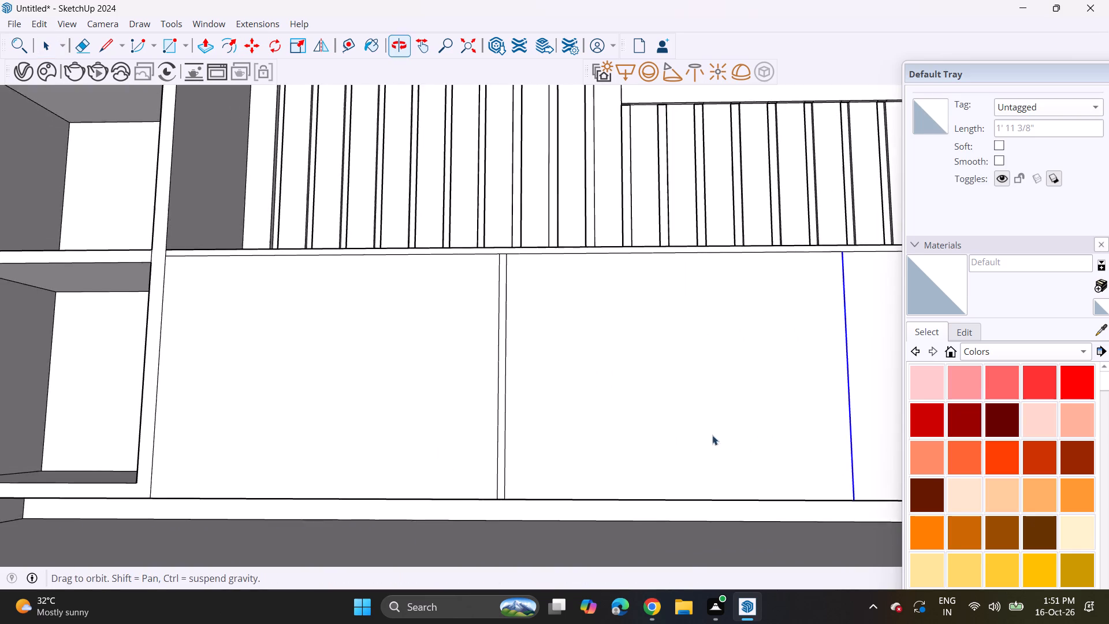
pyautogui.keyDown('shift'); pyautogui.moveTo(712, 435); pyautogui.dragTo(717, 440, button='middle'); pyautogui.keyUp('shift')
pyautogui.scroll(9, 522, 461)
pyautogui.click(492, 485)
pyautogui.click(487, 488)
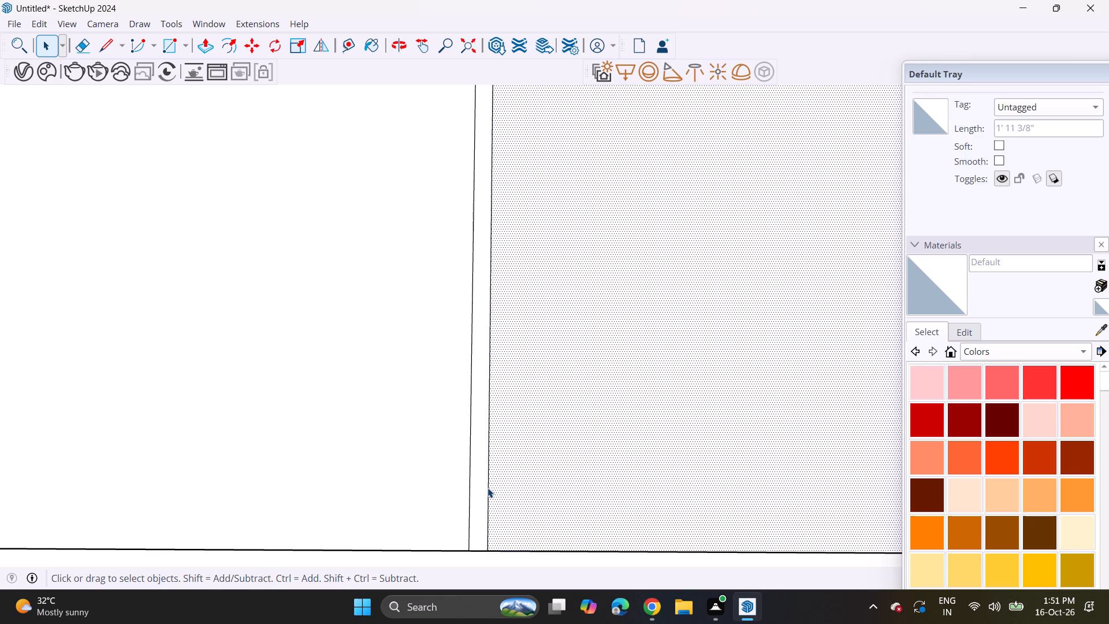
pyautogui.press('Delete')
# Copy the first divider from the left on the cabinet front 0.3 inches to the right.
pyautogui.scroll(-2, 487, 488)
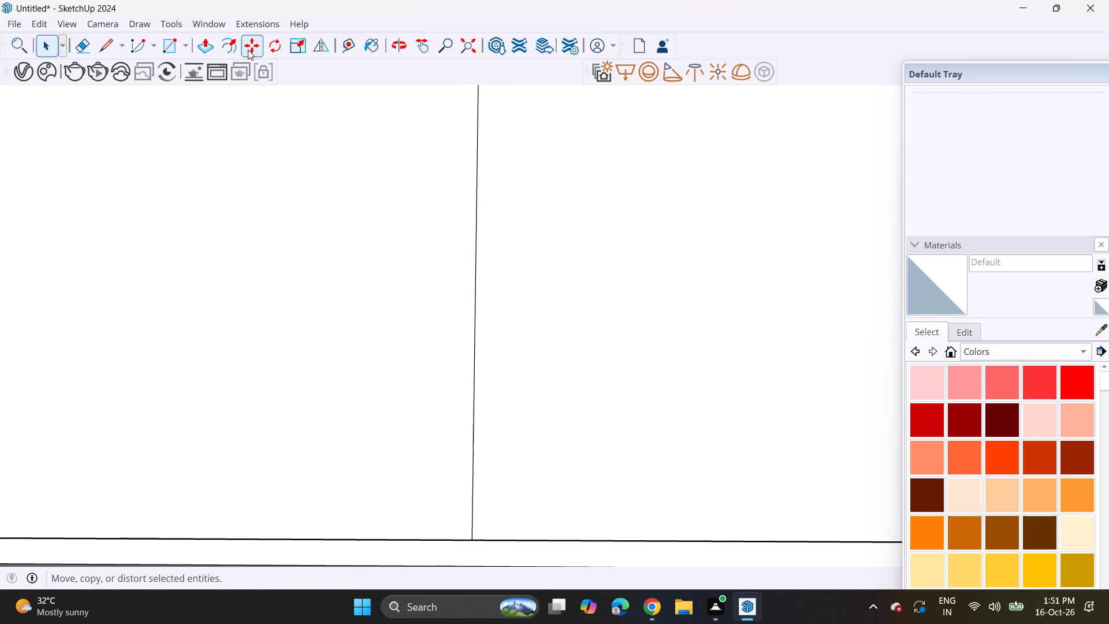
pyautogui.click(248, 50)
pyautogui.press('space')
pyautogui.click(469, 448)
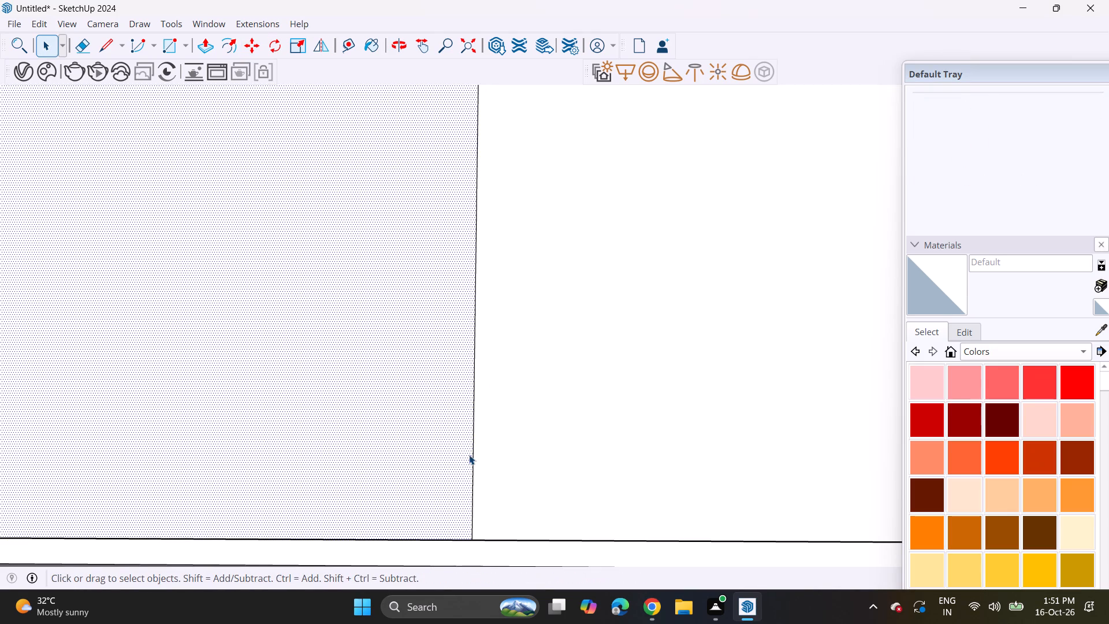
pyautogui.click(472, 459)
pyautogui.click(254, 39)
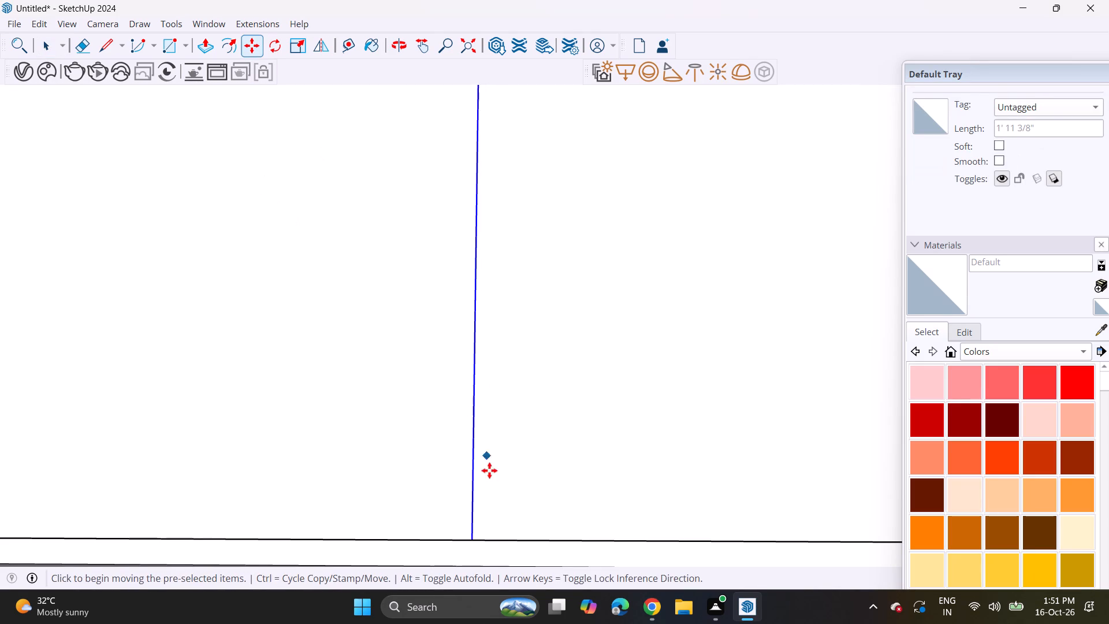
pyautogui.click(475, 539)
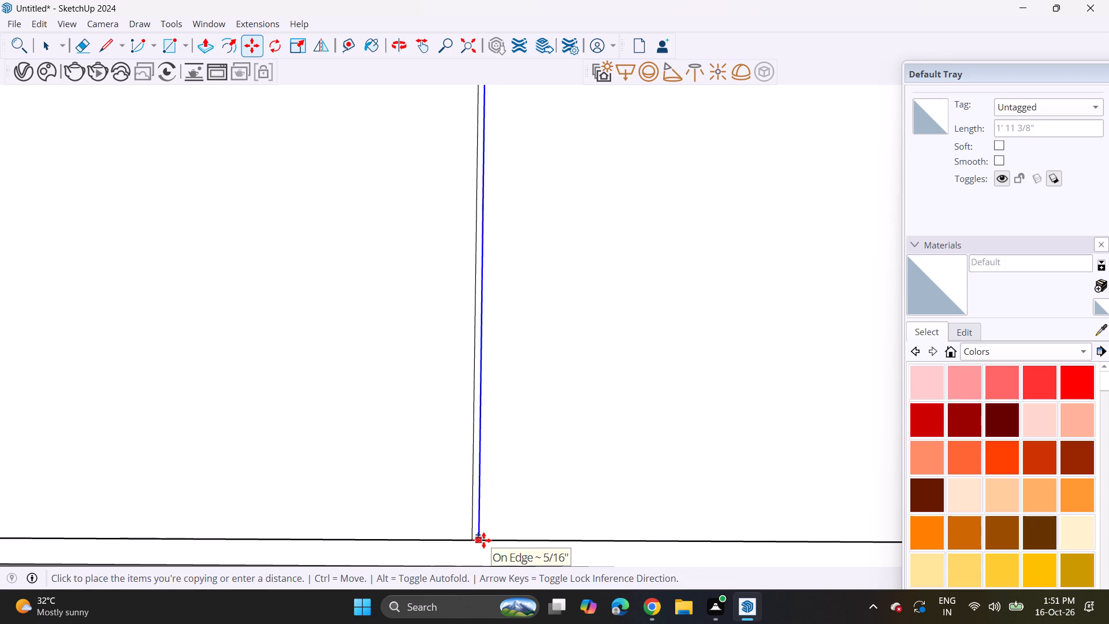
pyautogui.write('0.3')
pyautogui.press('Return')
# Copy the second divider from the left very slightly to the right along the cabinet's bottom edge to form a narrow gap.
pyautogui.scroll(-4, 637, 478)
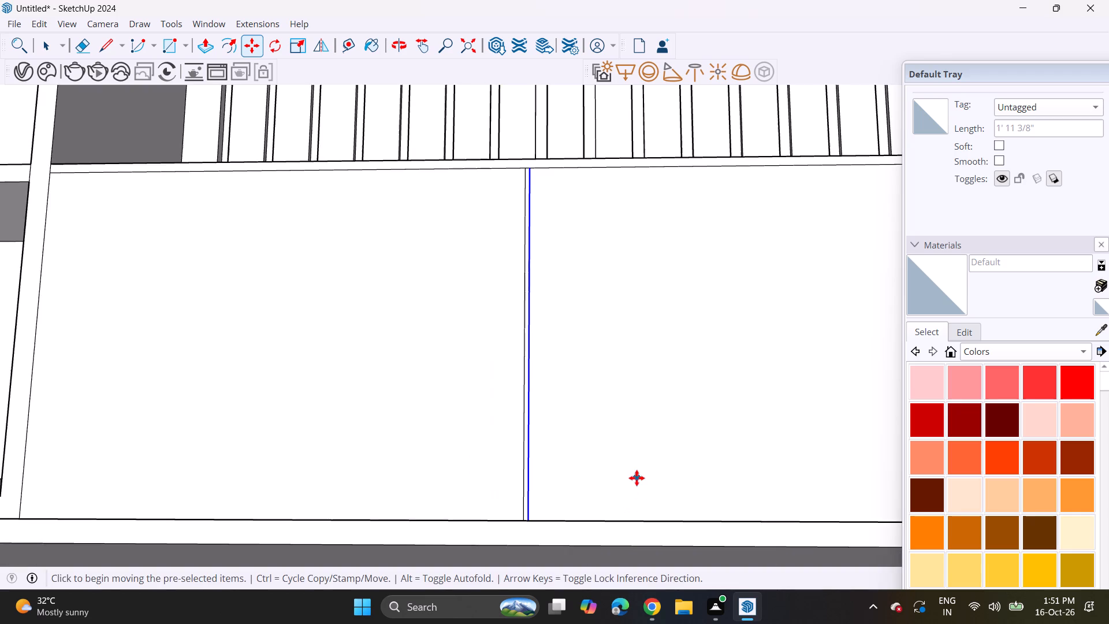
pyautogui.moveTo(761, 471); pyautogui.dragTo(130, 367, button='middle')
pyautogui.press('space')
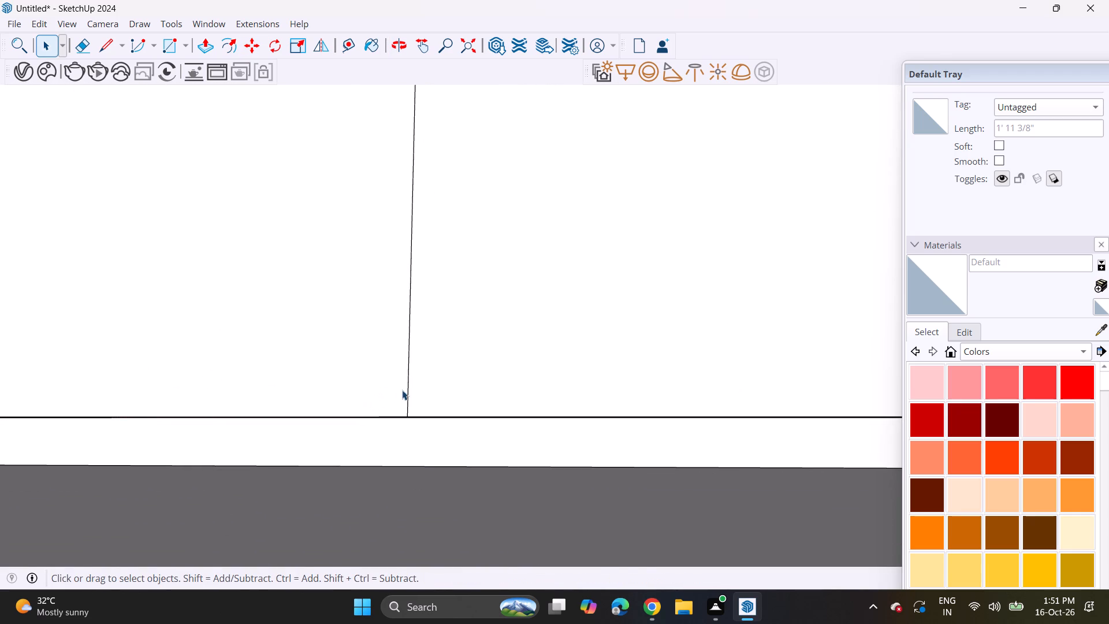
pyautogui.click(407, 378)
pyautogui.click(252, 46)
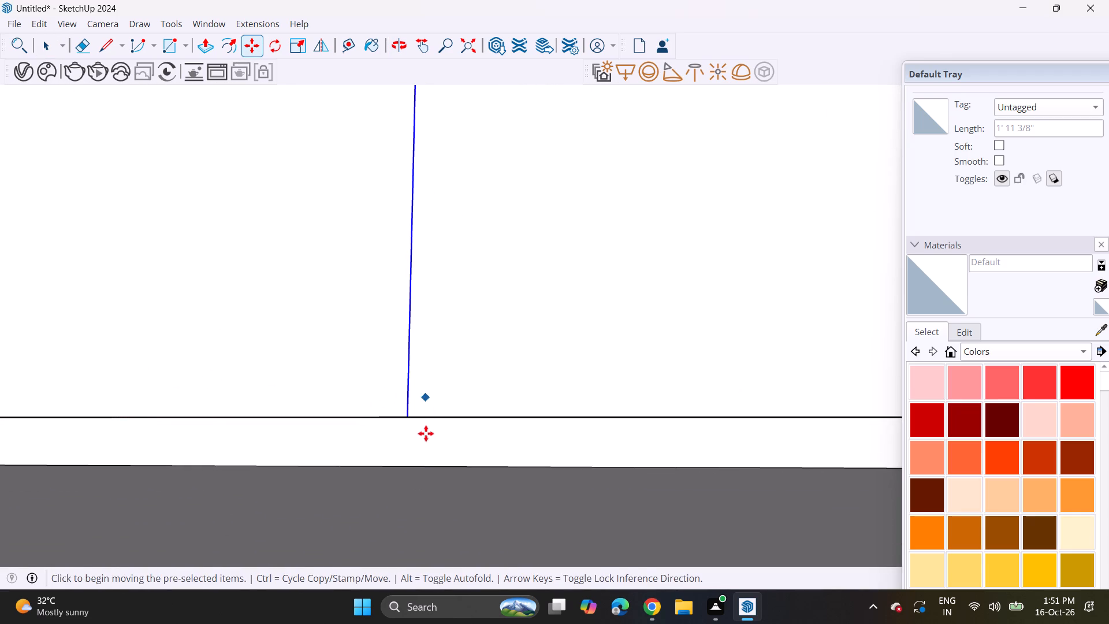
pyautogui.click(413, 419)
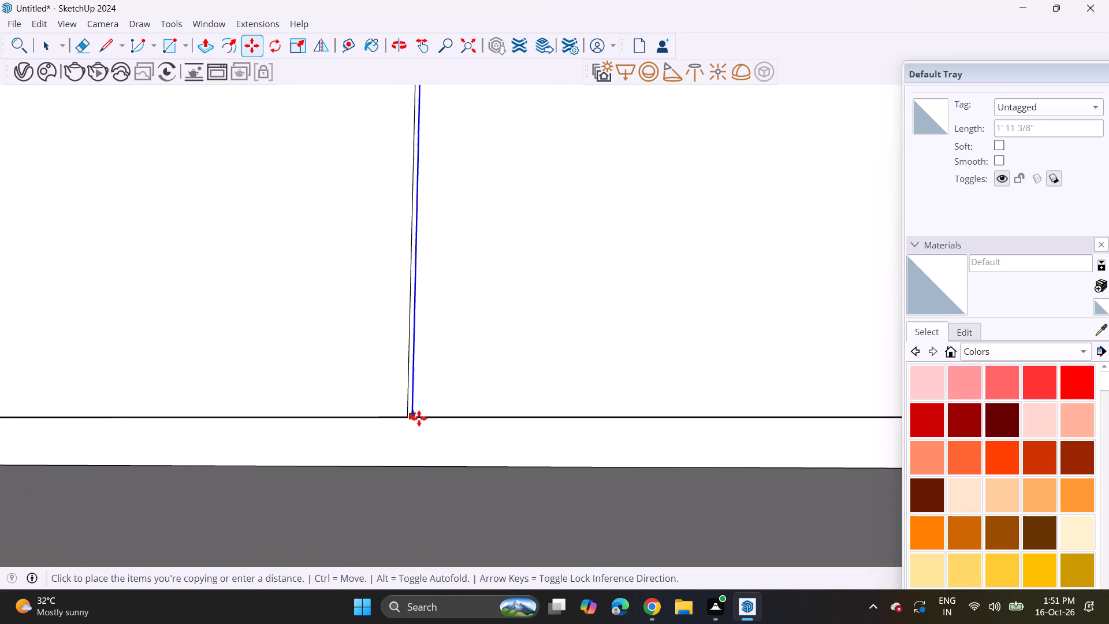
pyautogui.click(419, 418)
# Copy the fourth divider from the left on the cabinet front 0.3 inches to the right.
pyautogui.moveTo(689, 357); pyautogui.dragTo(206, 373, button='middle')
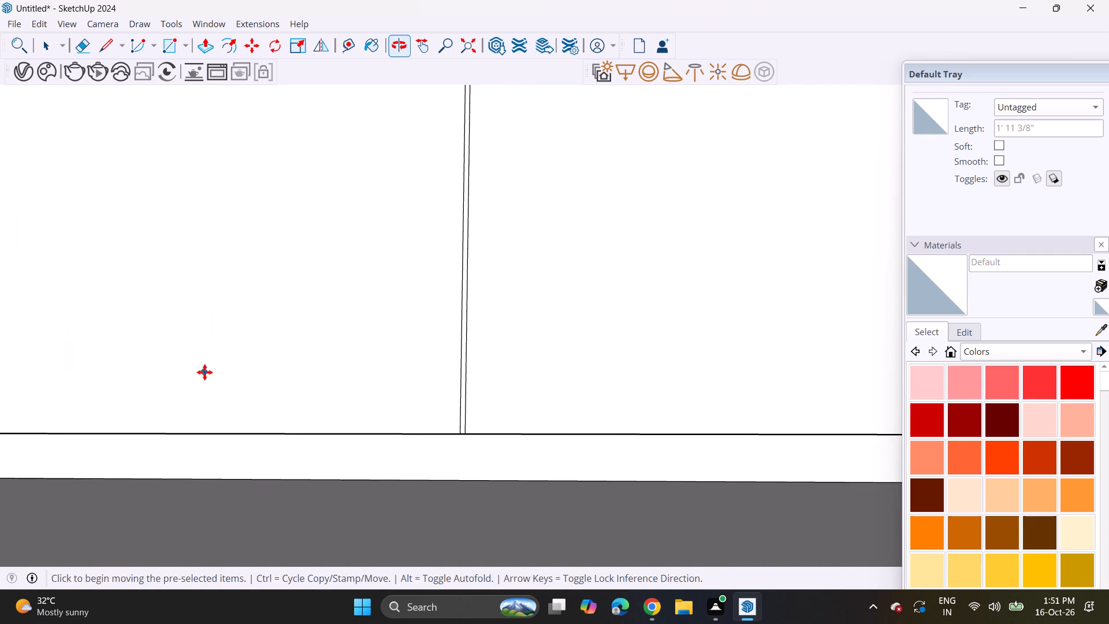
pyautogui.keyDown('shift'); pyautogui.moveTo(542, 394); pyautogui.dragTo(46, 393, button='middle'); pyautogui.keyUp('shift')
pyautogui.keyDown('shift'); pyautogui.scroll(2, 542, 394); pyautogui.keyUp('shift')
pyautogui.keyDown('shift'); pyautogui.moveTo(627, 374); pyautogui.dragTo(355, 377, button='middle'); pyautogui.keyUp('shift')
pyautogui.press('space')
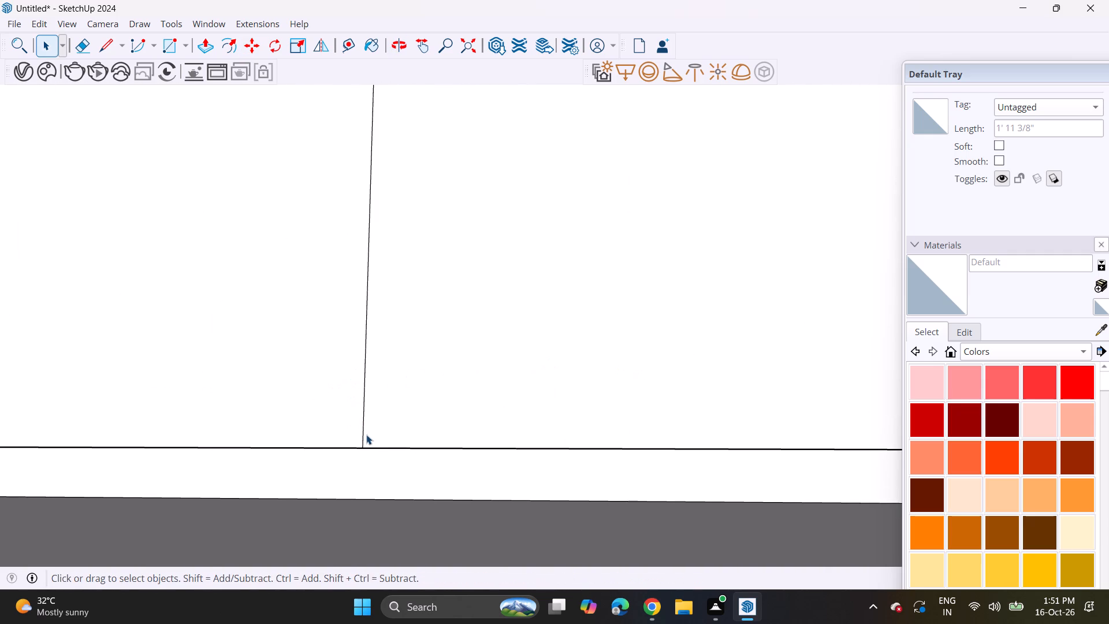
pyautogui.click(366, 434)
pyautogui.click(360, 422)
pyautogui.click(365, 409)
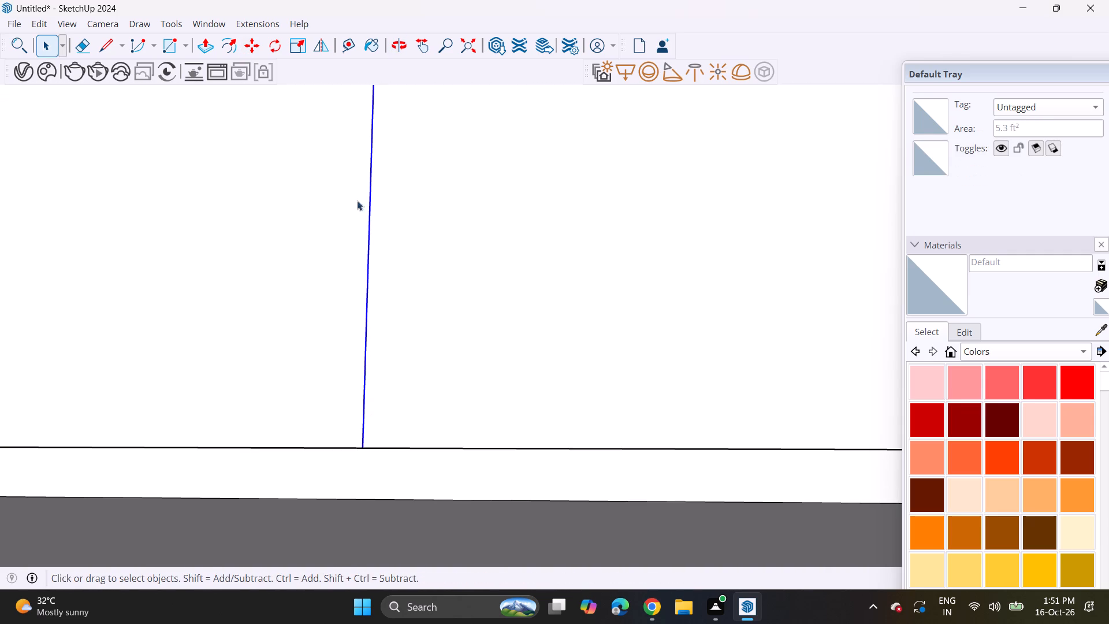
pyautogui.click(243, 51)
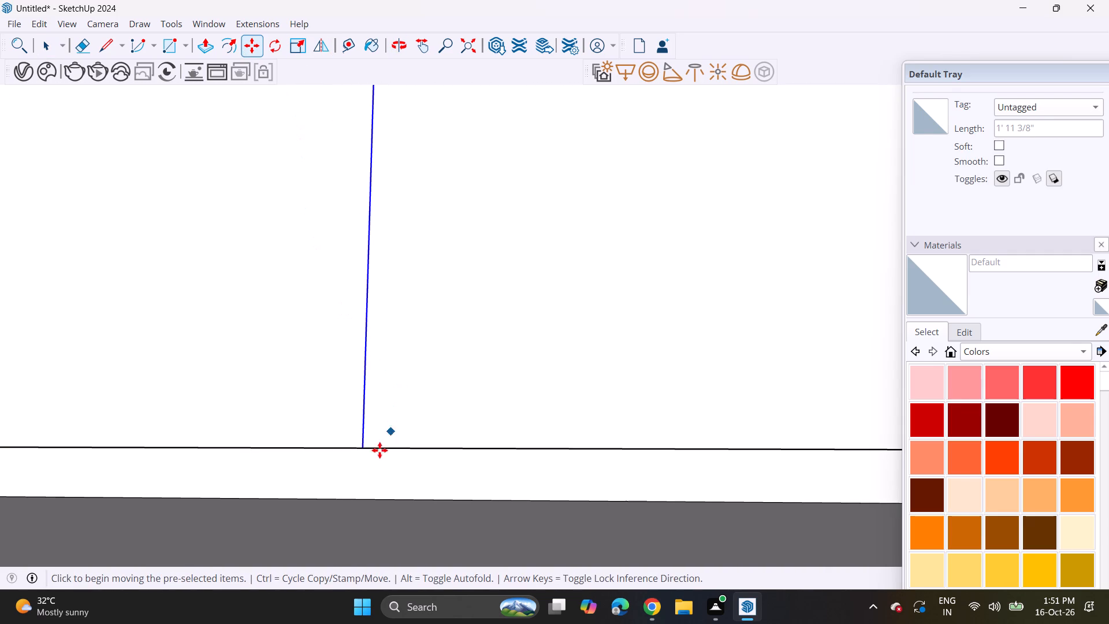
pyautogui.click(365, 443)
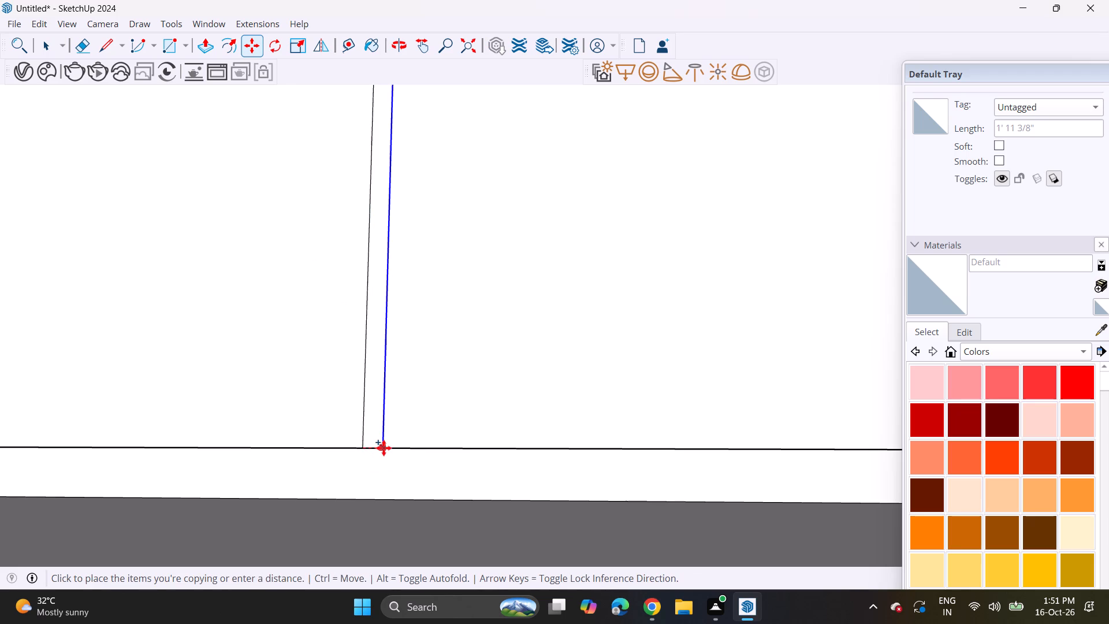
pyautogui.write('0.3')
pyautogui.press('Return')
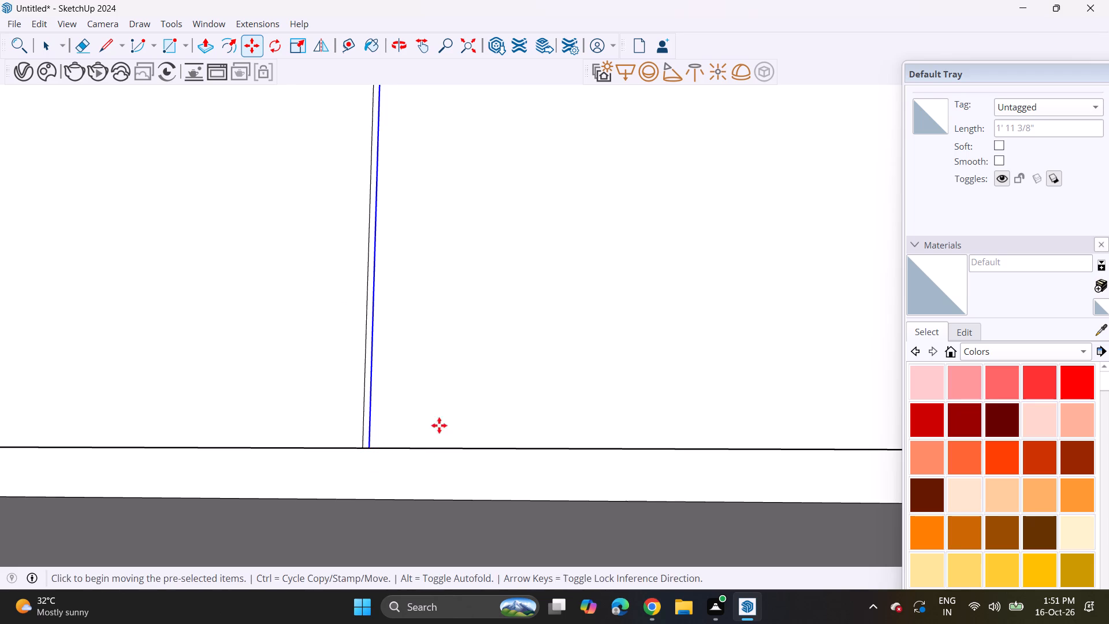
# Copy the fifth divider from the left on the cabinet front 0.3 inches to the right.
pyautogui.scroll(-3, 473, 430)
pyautogui.moveTo(672, 440); pyautogui.dragTo(191, 423, button='middle')
pyautogui.keyDown('shift'); pyautogui.scroll(1, 198, 424); pyautogui.keyUp('shift')
pyautogui.press('space')
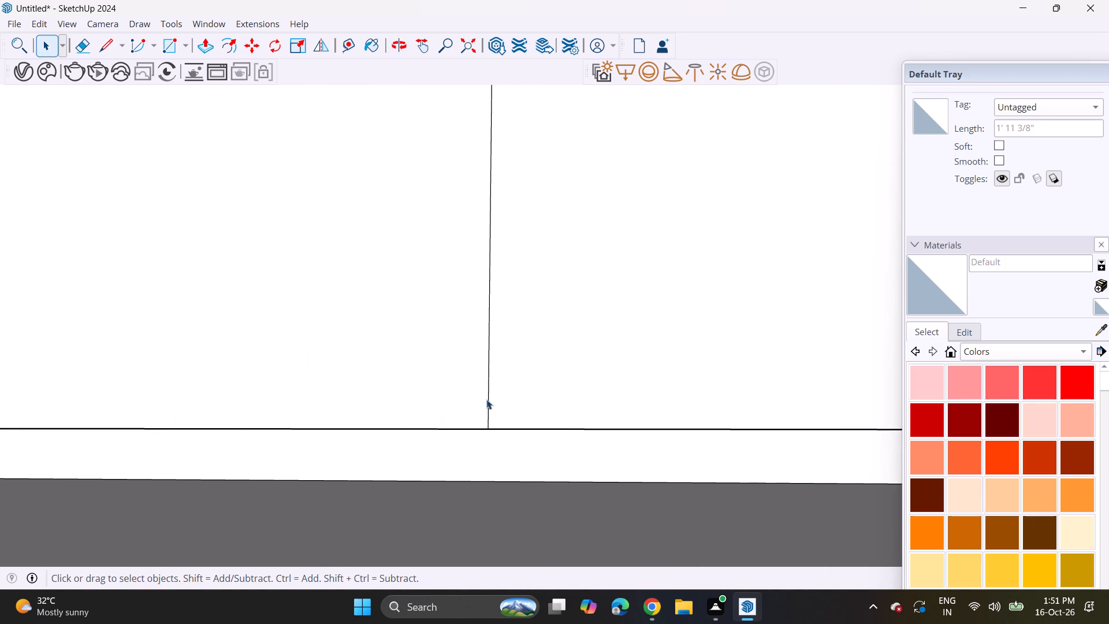
pyautogui.click(486, 399)
pyautogui.click(487, 401)
pyautogui.click(490, 408)
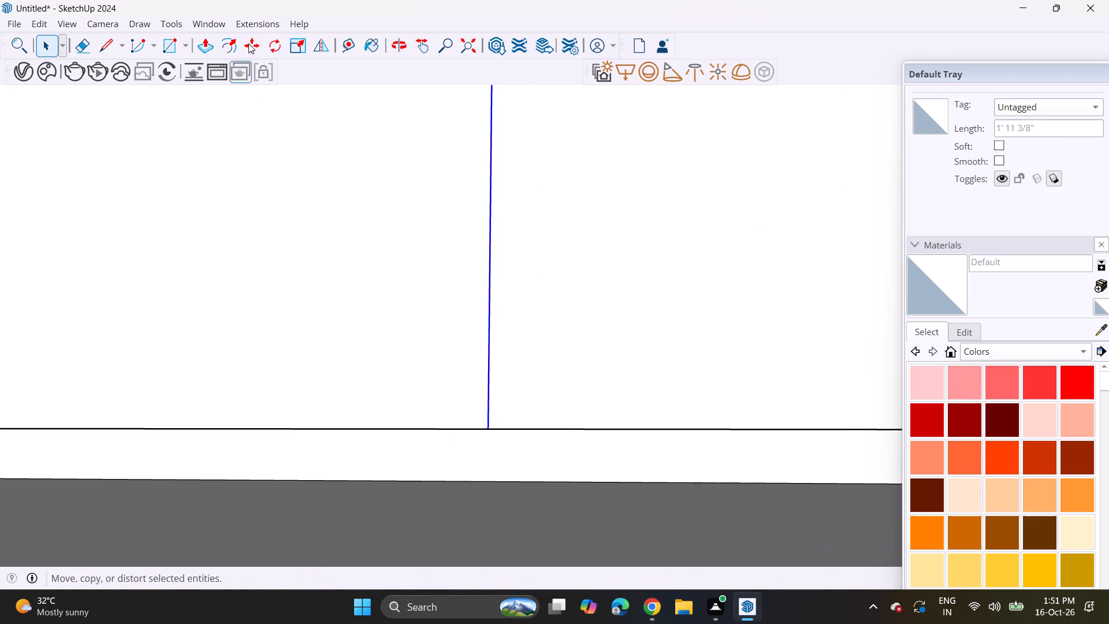
pyautogui.click(254, 44)
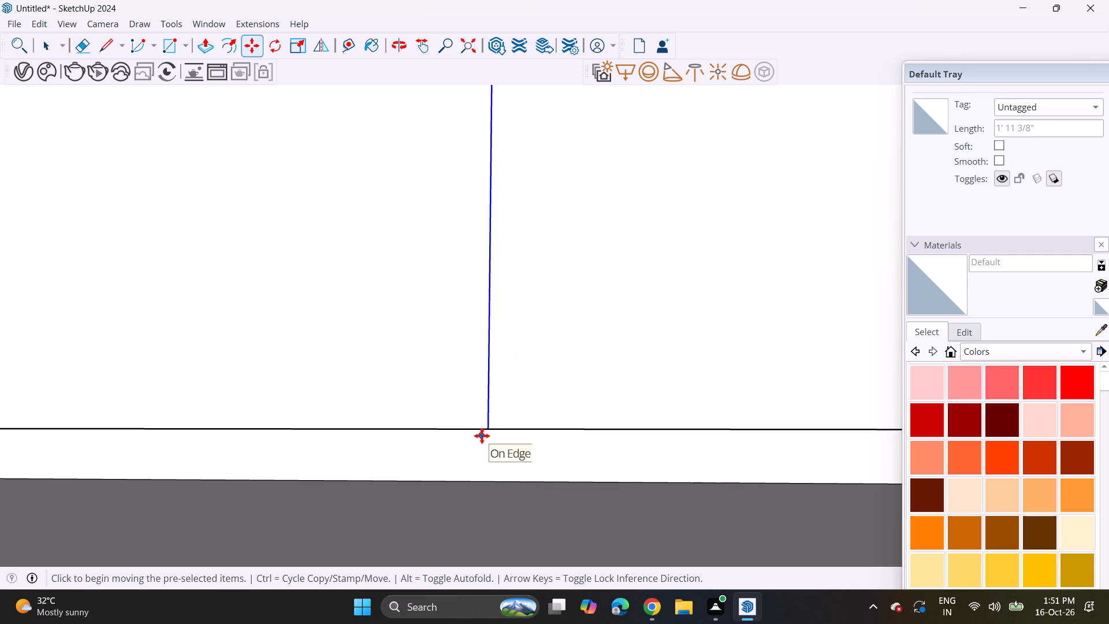
pyautogui.click(486, 429)
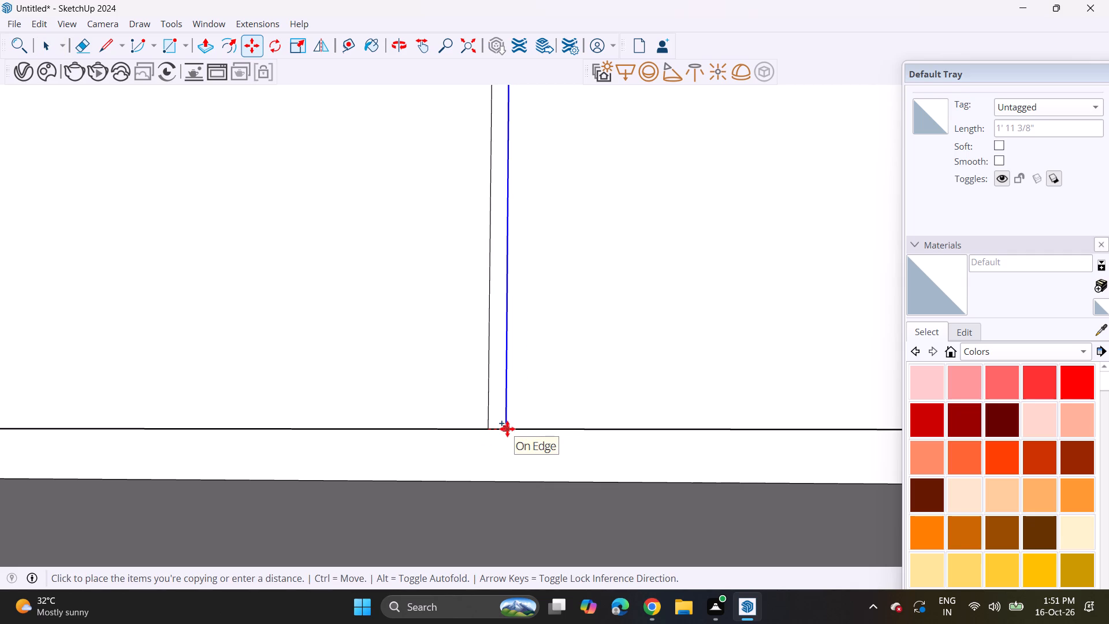
pyautogui.write('0.3')
pyautogui.press('Return')
# Examine the divider gaps along the low cabinet front and the TV unit as a whole.
pyautogui.scroll(-3, 556, 448)
pyautogui.moveTo(786, 412); pyautogui.dragTo(371, 448, button='middle')
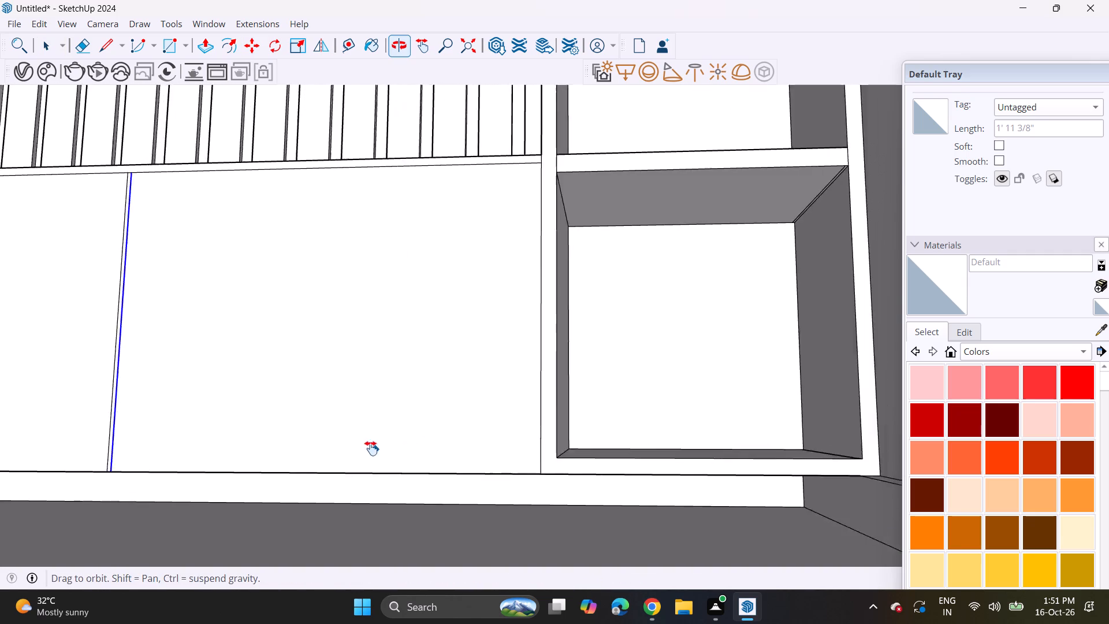
pyautogui.moveTo(371, 448); pyautogui.dragTo(366, 445, button='middle')
pyautogui.keyDown('shift'); pyautogui.scroll(1, 368, 447); pyautogui.keyUp('shift')
pyautogui.scroll(-3, 403, 454)
pyautogui.keyDown('shift'); pyautogui.moveTo(421, 454); pyautogui.dragTo(939, 414, button='middle'); pyautogui.keyUp('shift')
pyautogui.scroll(-5, 879, 404)
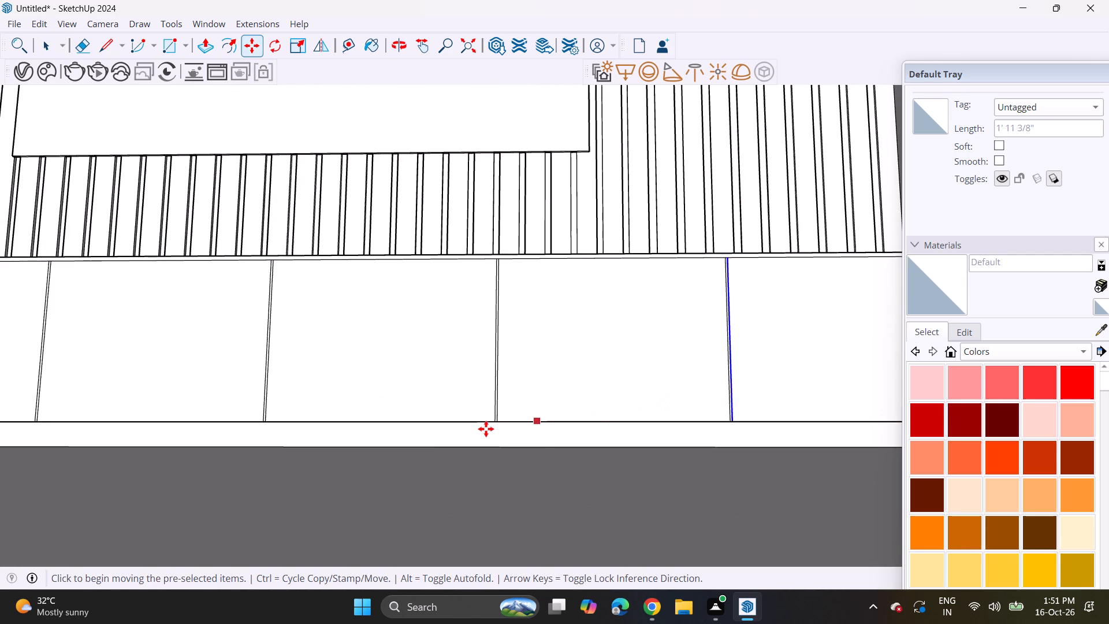
pyautogui.scroll(-3, 509, 423)
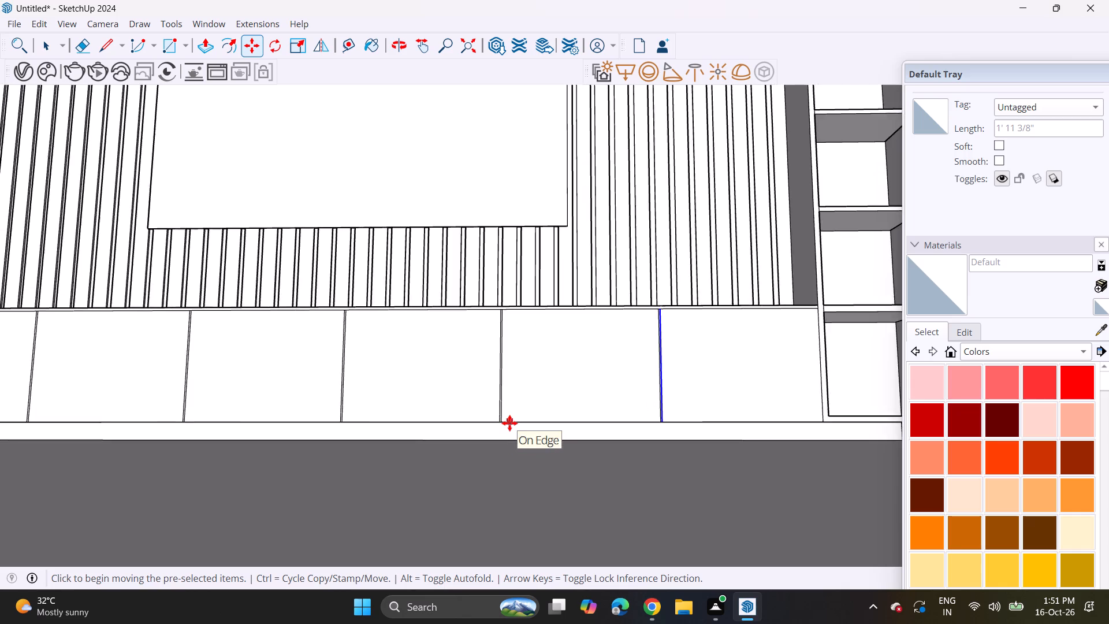
pyautogui.scroll(-7, 509, 423)
pyautogui.moveTo(512, 390); pyautogui.dragTo(521, 447, button='middle')
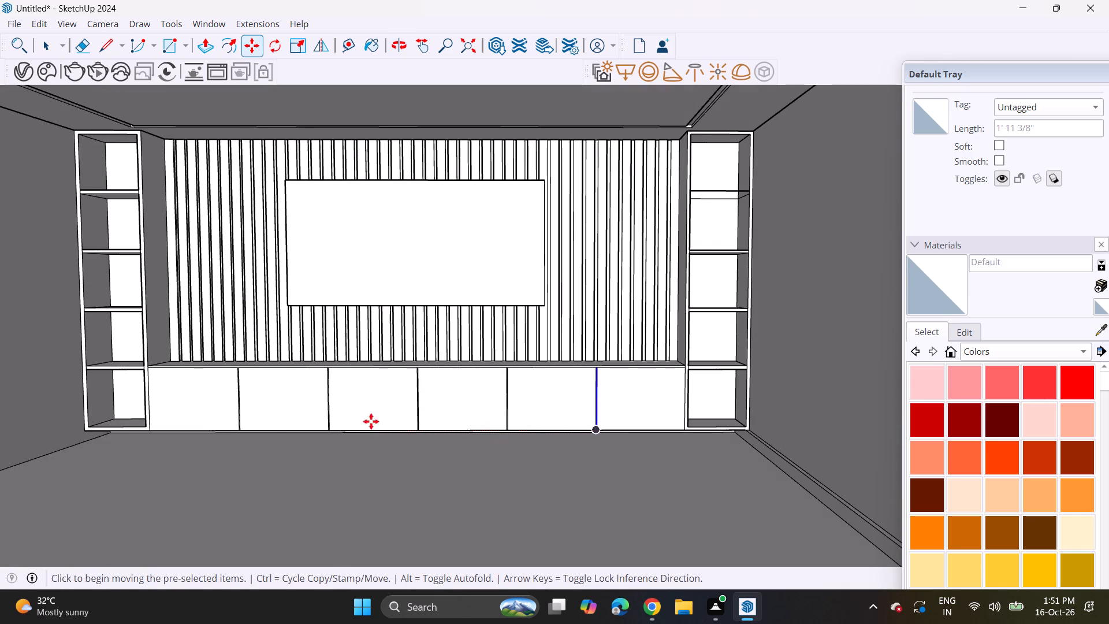
# Push the narrow gap strip between the first and second cabinet doors from the left inward by 0.3 inches.
pyautogui.press('space')
pyautogui.scroll(5, 235, 359)
pyautogui.scroll(5, 231, 454)
pyautogui.keyDown('shift'); pyautogui.moveTo(206, 428); pyautogui.dragTo(361, 455, button='middle'); pyautogui.keyUp('shift')
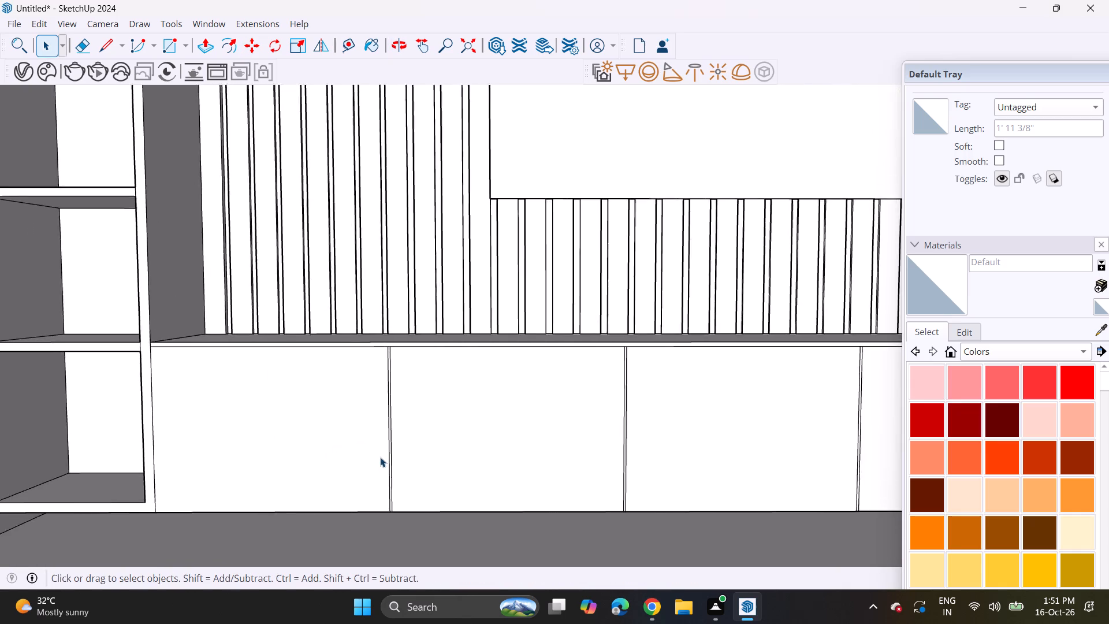
pyautogui.scroll(13, 393, 459)
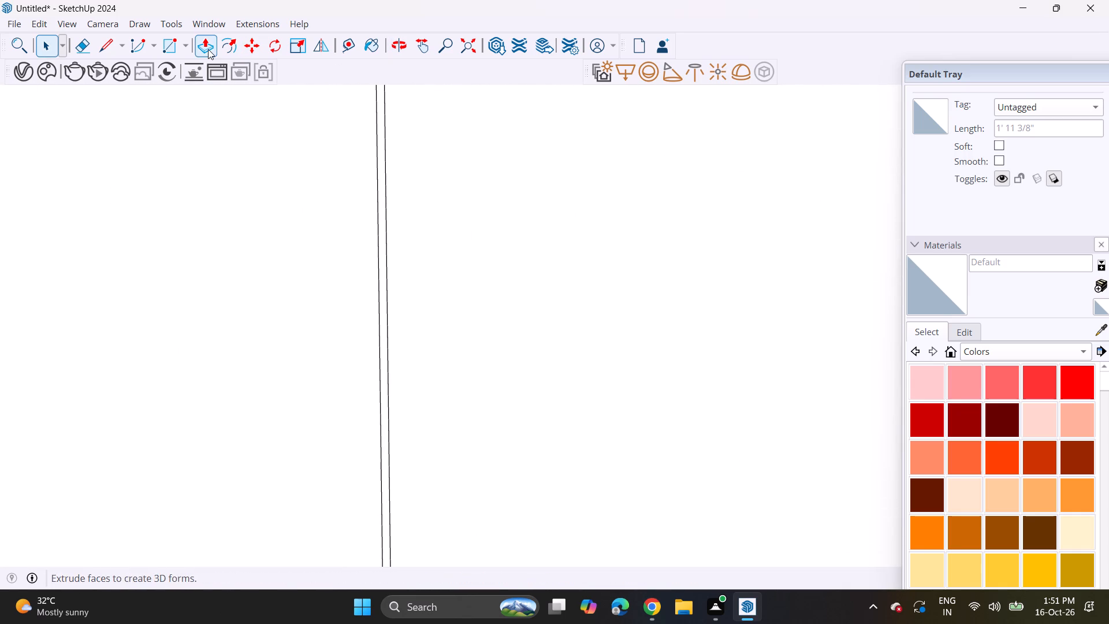
pyautogui.click(208, 49)
pyautogui.click(384, 454)
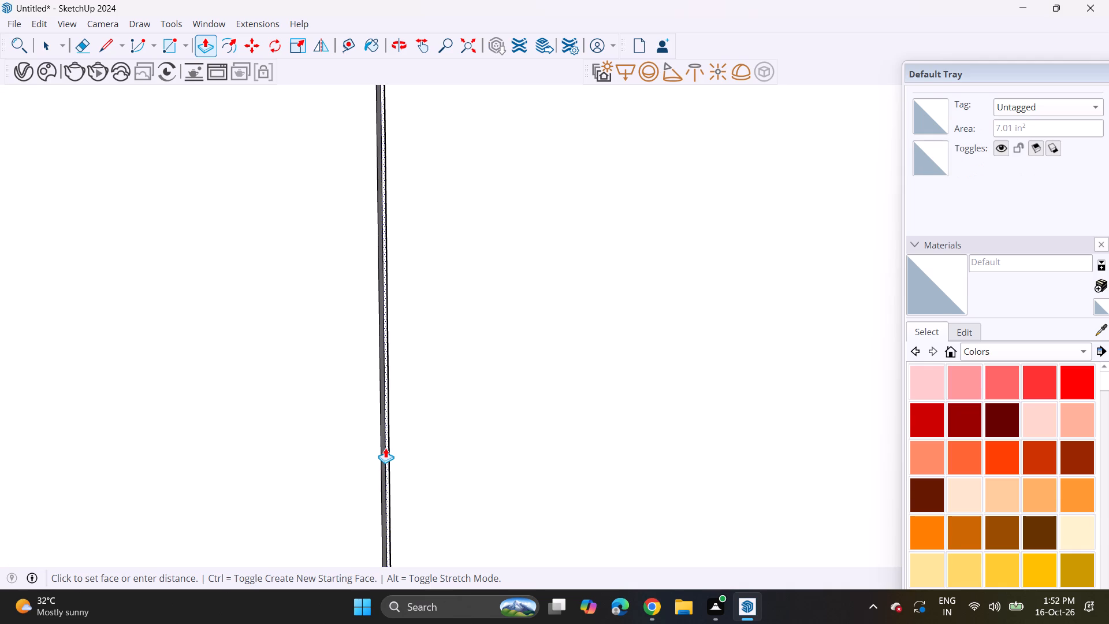
pyautogui.write('0.3')
pyautogui.press('Return')
# Recess the remaining four narrow gap strips between the low cabinet's doors by the same 0.3 inches.
pyautogui.scroll(-6, 426, 486)
pyautogui.moveTo(493, 458); pyautogui.dragTo(147, 441, button='middle')
pyautogui.keyDown('shift'); pyautogui.moveTo(506, 439); pyautogui.dragTo(382, 432, button='middle'); pyautogui.keyUp('shift')
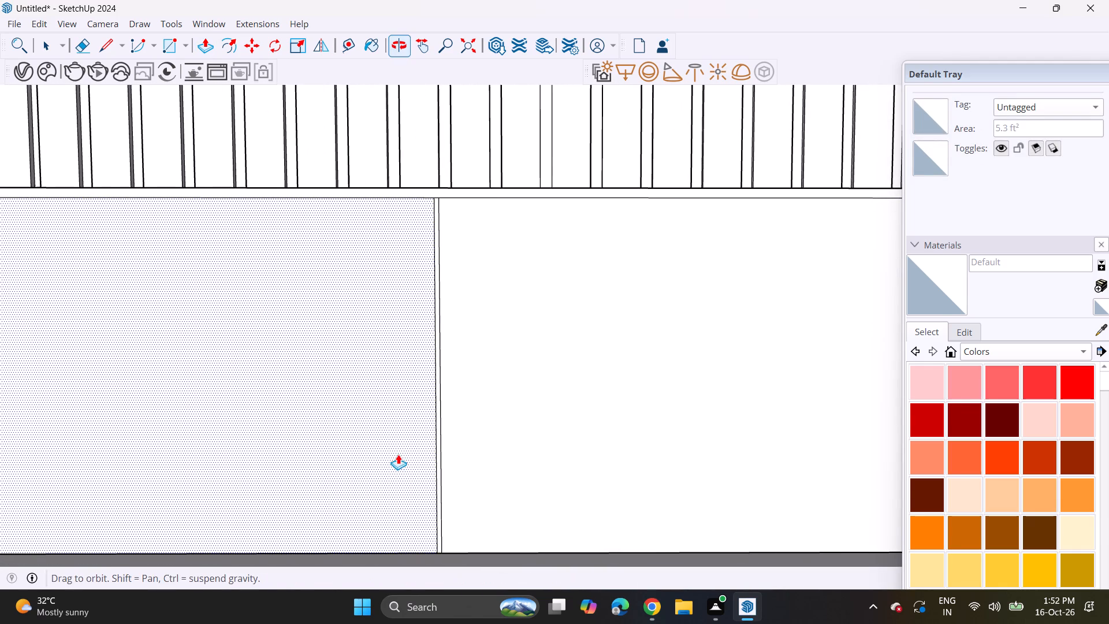
pyautogui.doubleClick(437, 484)
pyautogui.moveTo(690, 427); pyautogui.dragTo(165, 430, button='middle')
pyautogui.keyDown('shift'); pyautogui.scroll(1, 249, 430); pyautogui.keyUp('shift')
pyautogui.doubleClick(442, 491)
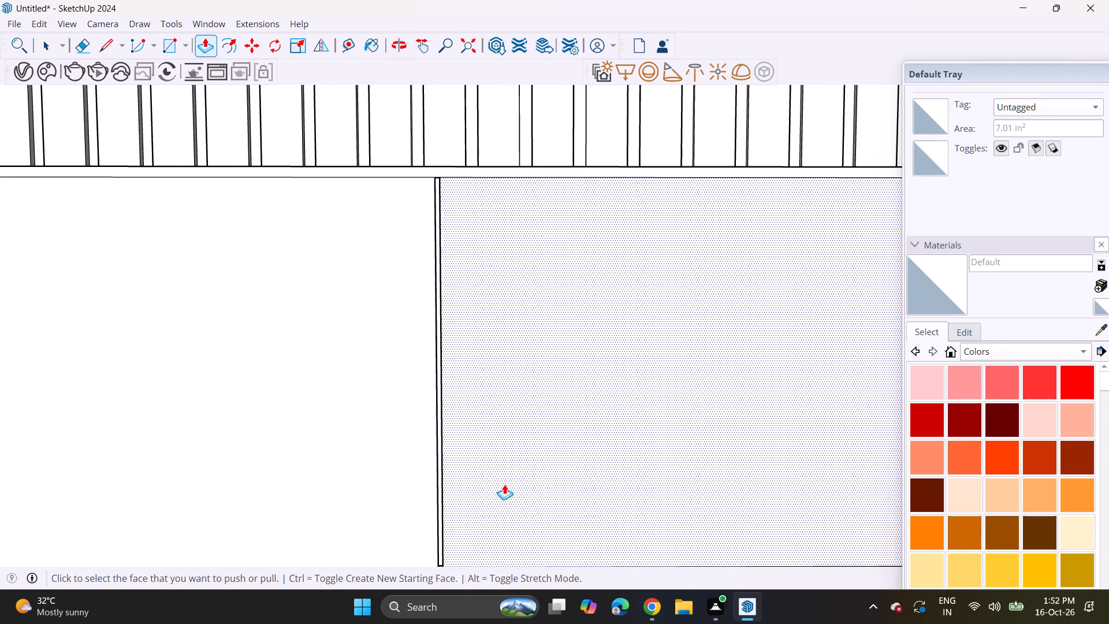
pyautogui.keyDown('shift'); pyautogui.moveTo(562, 477); pyautogui.dragTo(35, 444, button='middle'); pyautogui.keyUp('shift')
pyautogui.doubleClick(465, 501)
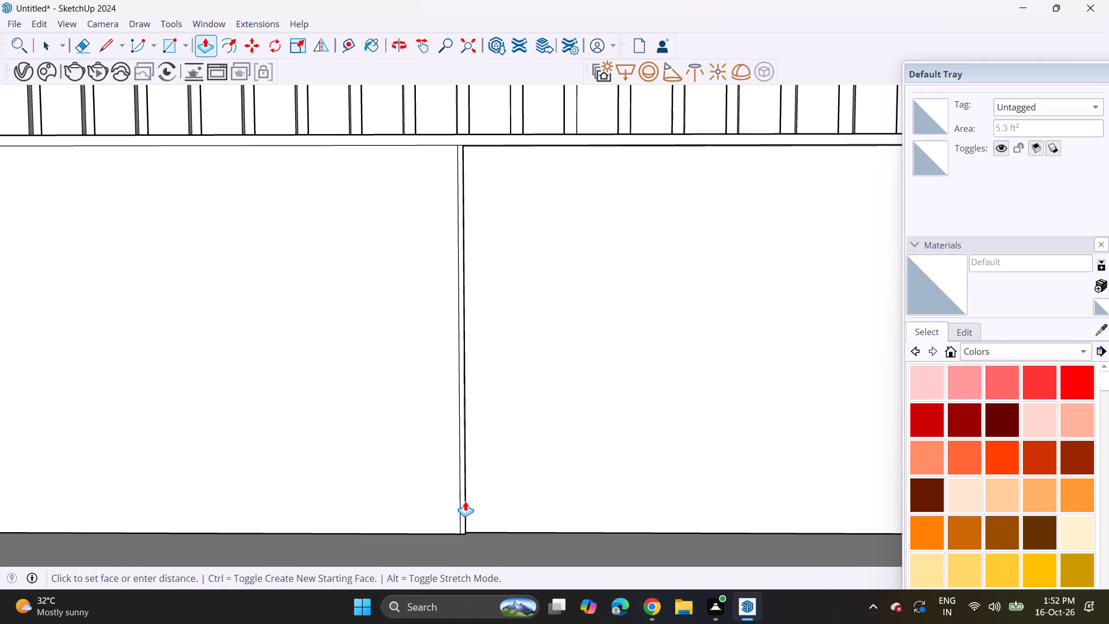
pyautogui.hotkey('ctrl', 'z')
pyautogui.doubleClick(463, 502)
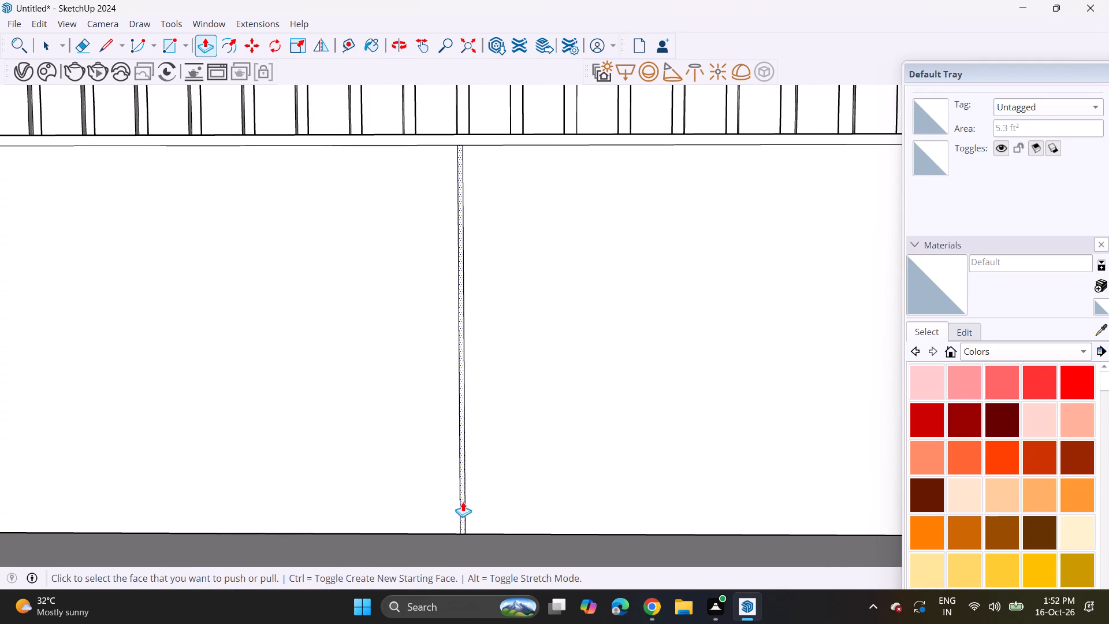
pyautogui.keyDown('shift'); pyautogui.moveTo(617, 474); pyautogui.dragTo(0, 482, button='middle'); pyautogui.keyUp('shift')
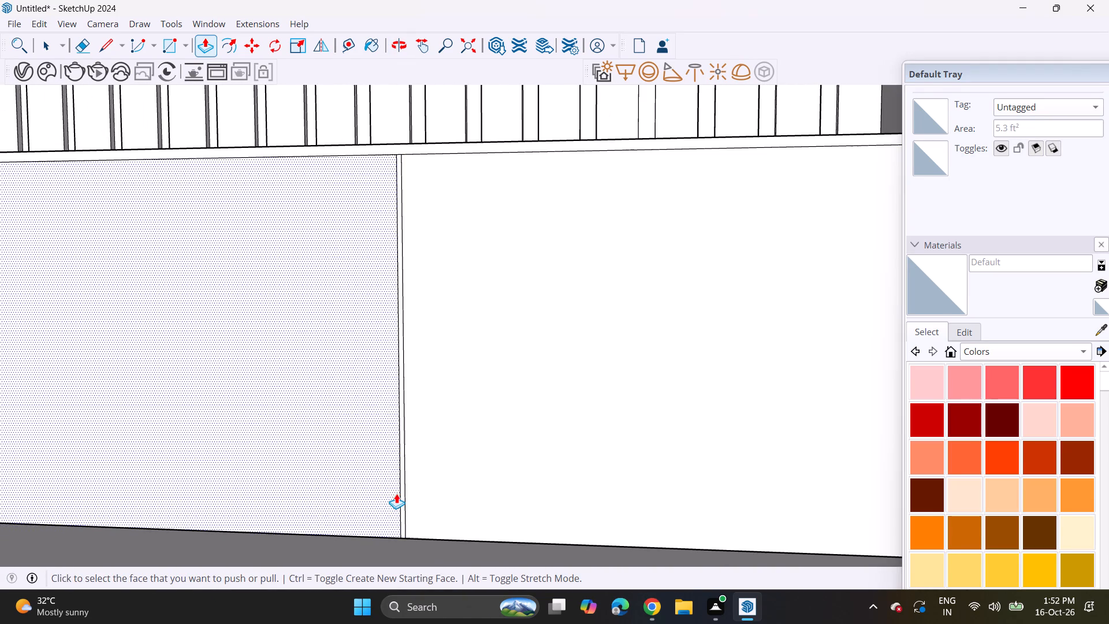
pyautogui.doubleClick(403, 494)
# Repeat the 0.3-inch push on the long front strip above the low cabinet's doors.
pyautogui.moveTo(541, 471); pyautogui.dragTo(637, 499, button='middle')
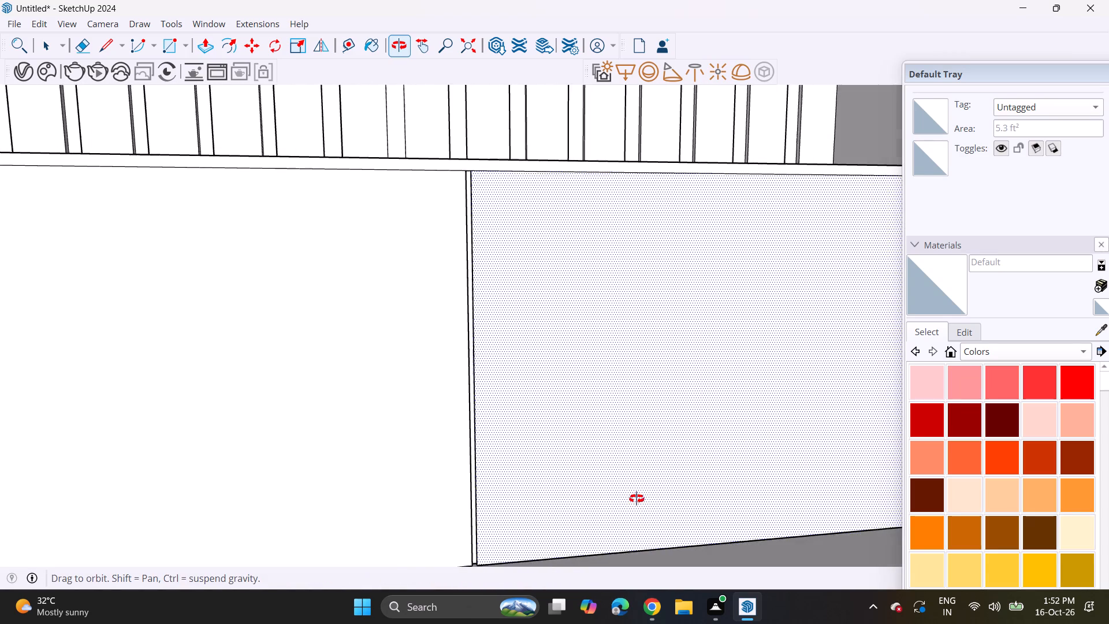
pyautogui.moveTo(637, 499); pyautogui.dragTo(638, 497, button='middle')
pyautogui.keyDown('shift'); pyautogui.moveTo(498, 391); pyautogui.dragTo(574, 500, button='middle'); pyautogui.keyUp('shift')
pyautogui.doubleClick(527, 281)
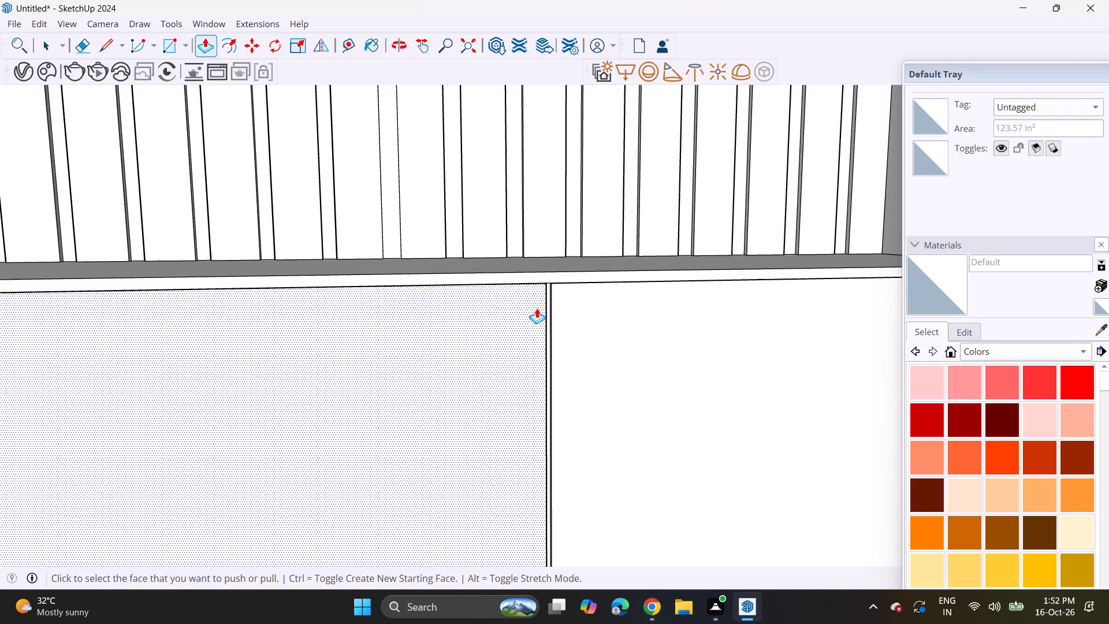
# Examine the recessed gaps around the low cabinet's doors and the TV unit as a whole.
pyautogui.moveTo(608, 341); pyautogui.dragTo(548, 296, button='middle')
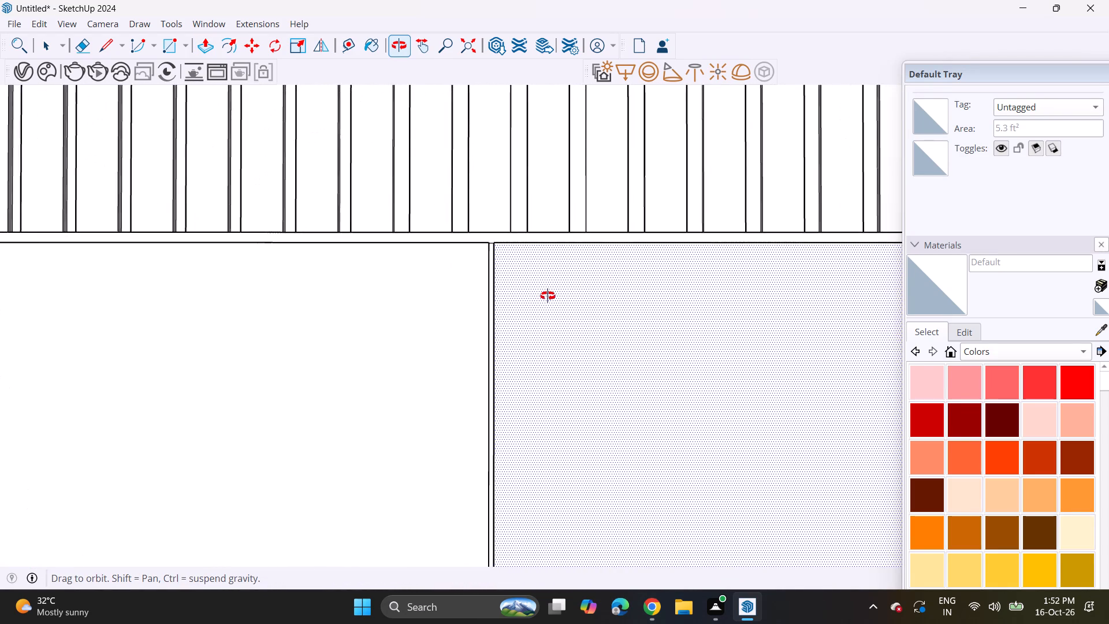
pyautogui.moveTo(548, 296); pyautogui.dragTo(573, 318, button='middle')
pyautogui.scroll(1, 573, 318)
pyautogui.scroll(-11, 568, 311)
pyautogui.moveTo(586, 418); pyautogui.dragTo(522, 408, button='middle')
pyautogui.keyDown('shift'); pyautogui.moveTo(557, 420); pyautogui.dragTo(714, 474, button='middle'); pyautogui.keyUp('shift')
pyautogui.scroll(-3, 642, 455)
pyautogui.keyDown('shift'); pyautogui.moveTo(574, 471); pyautogui.dragTo(654, 485, button='middle'); pyautogui.keyUp('shift')
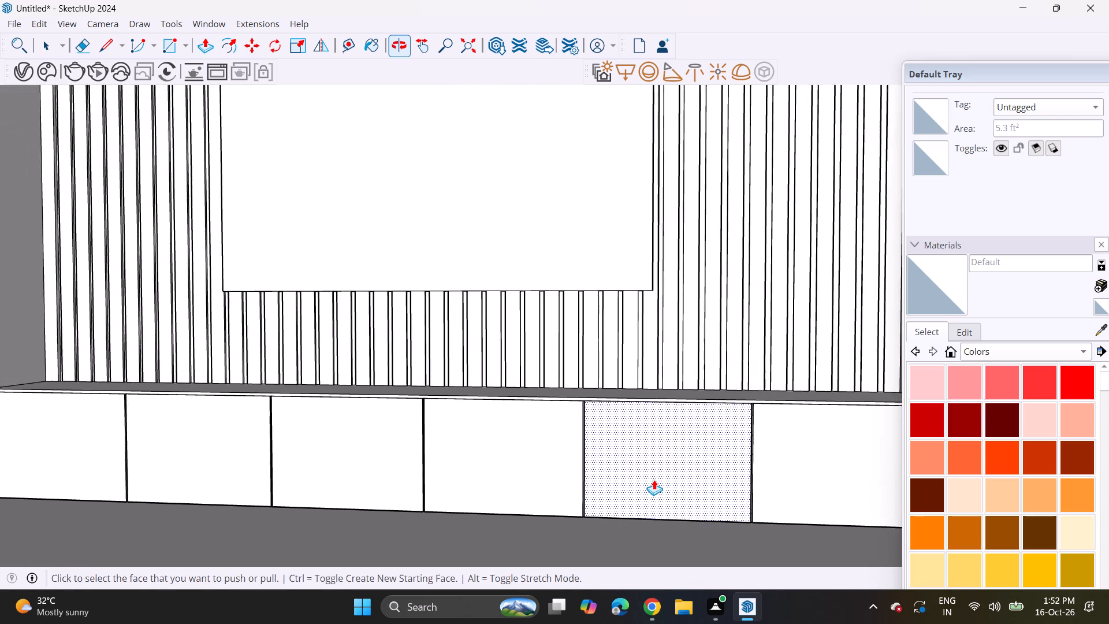
pyautogui.scroll(-2, 652, 477)
pyautogui.moveTo(634, 467); pyautogui.dragTo(650, 439, button='middle')
pyautogui.moveTo(651, 445); pyautogui.dragTo(662, 489, button='middle')
pyautogui.scroll(-2, 656, 471)
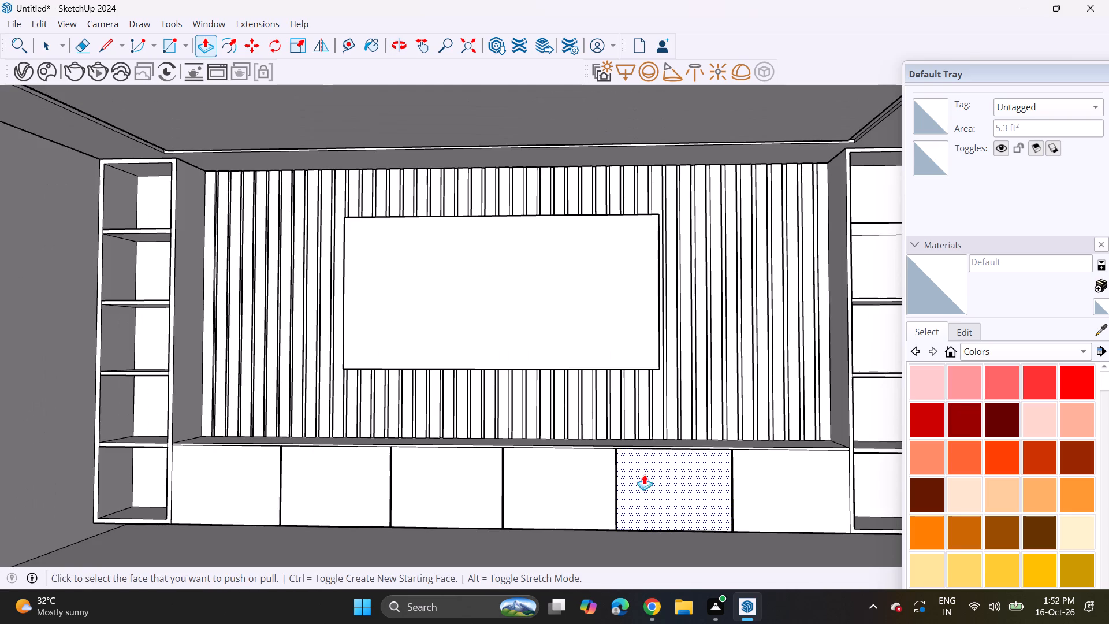
pyautogui.moveTo(628, 476); pyautogui.dragTo(645, 482, button='middle')
pyautogui.scroll(-3, 646, 476)
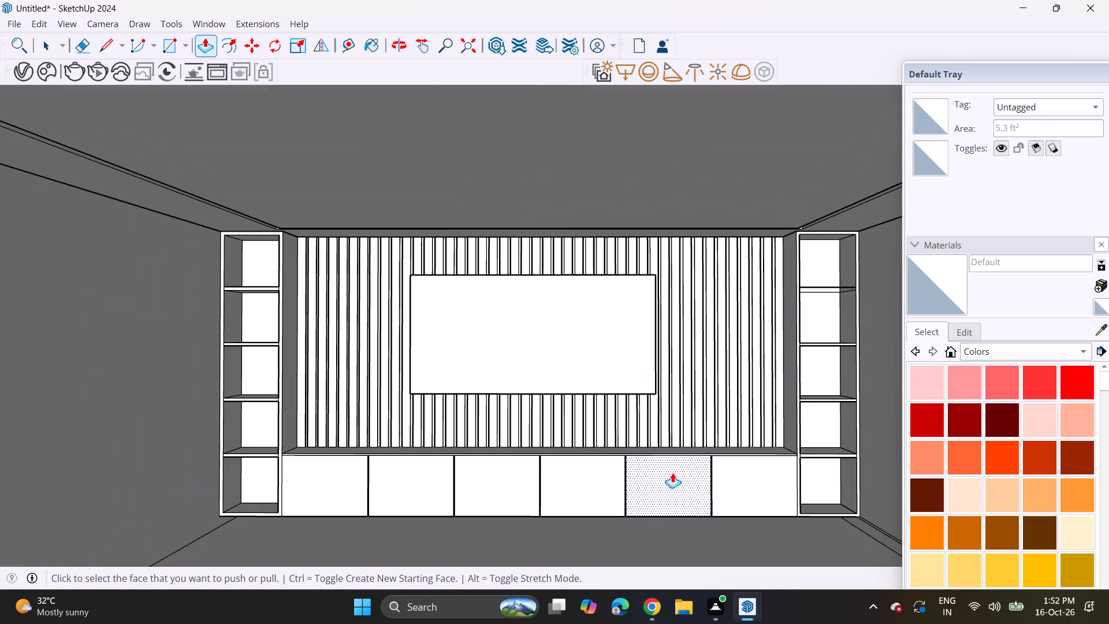
pyautogui.keyDown('shift'); pyautogui.moveTo(672, 473); pyautogui.dragTo(691, 434, button='middle'); pyautogui.keyUp('shift')
pyautogui.moveTo(690, 434); pyautogui.dragTo(658, 436, button='middle')
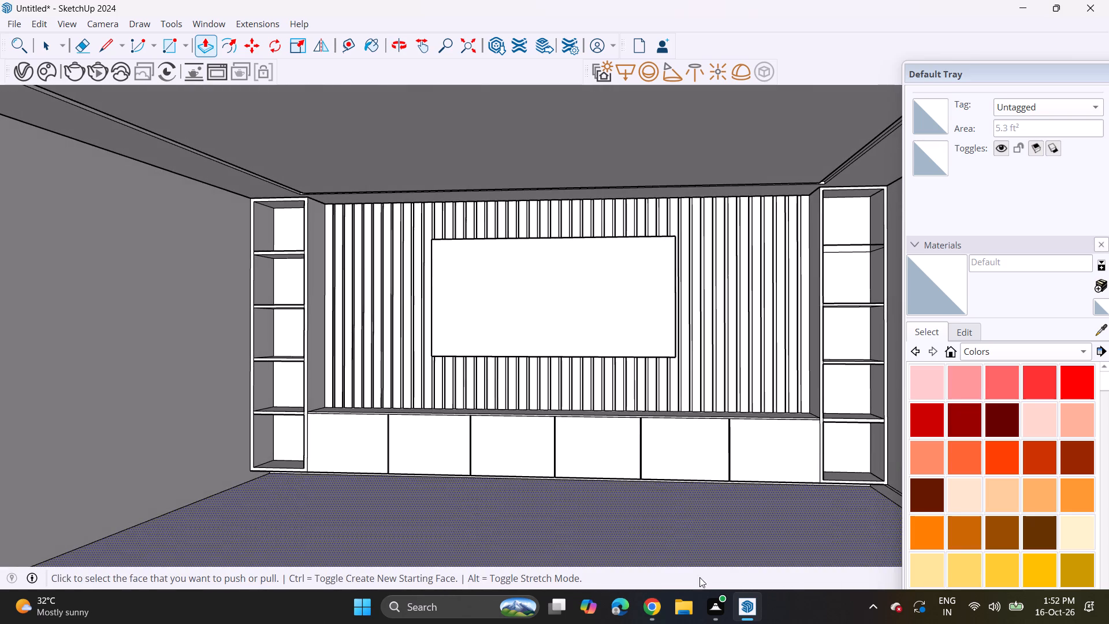
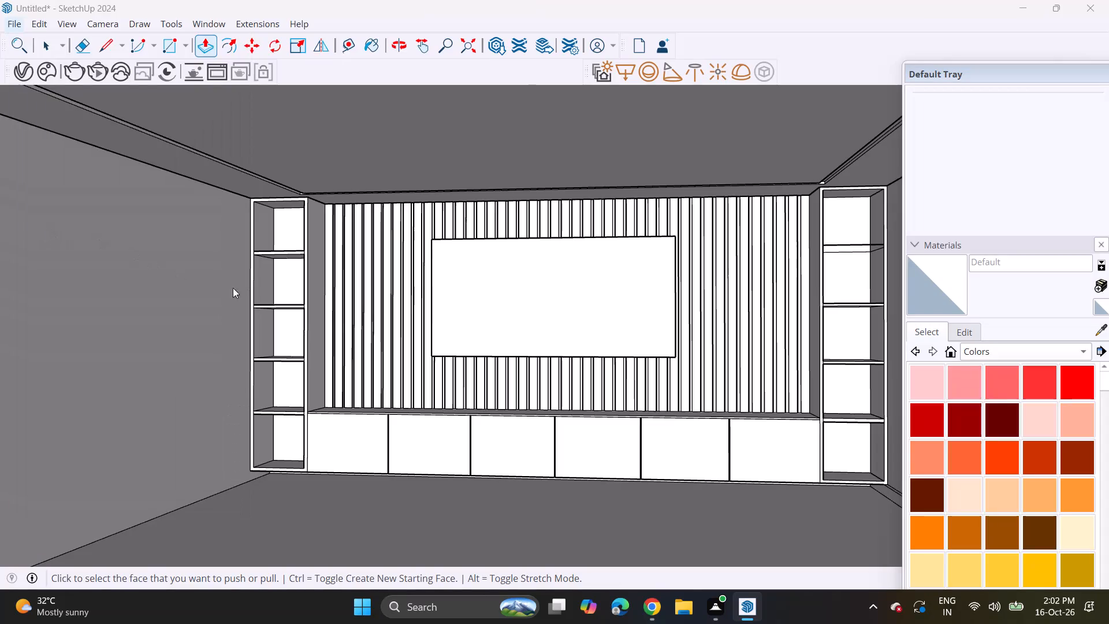
# Browse the VAMSHI INTERIOR folder for a model to import.
pyautogui.scroll(-1, 228, 229)
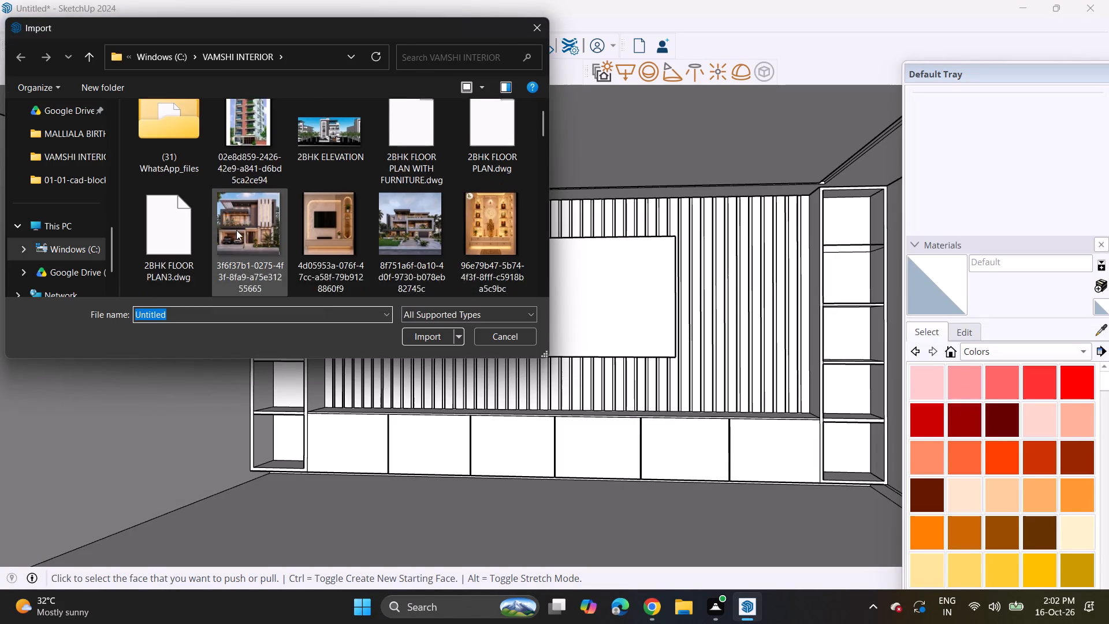
pyautogui.scroll(-1, 236, 230)
pyautogui.scroll(-4, 311, 224)
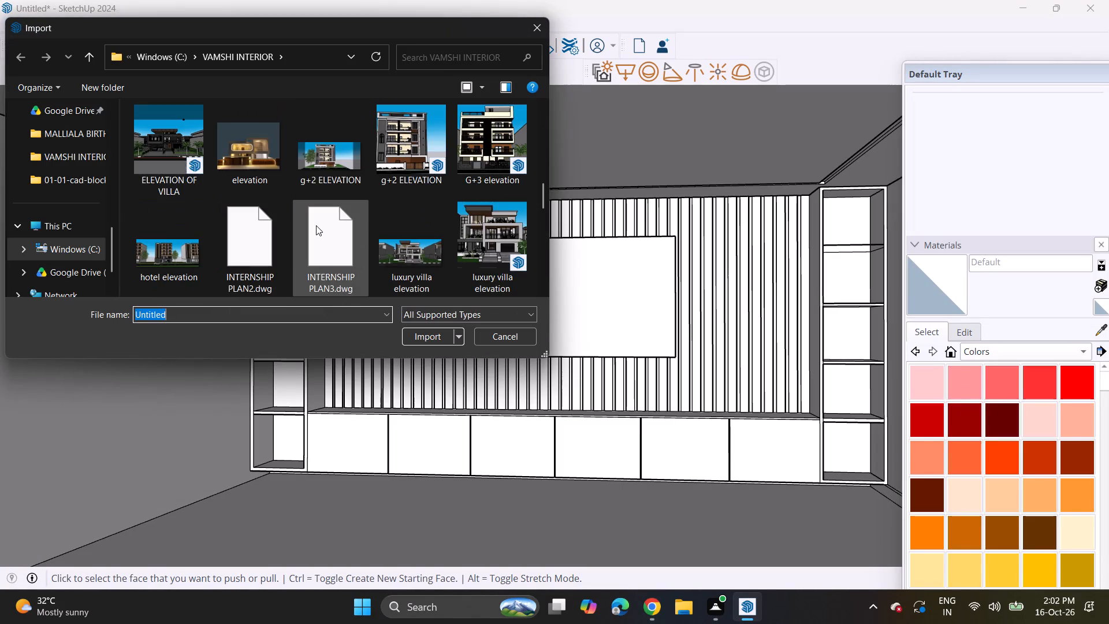
pyautogui.scroll(-2, 316, 225)
pyautogui.scroll(1, 316, 225)
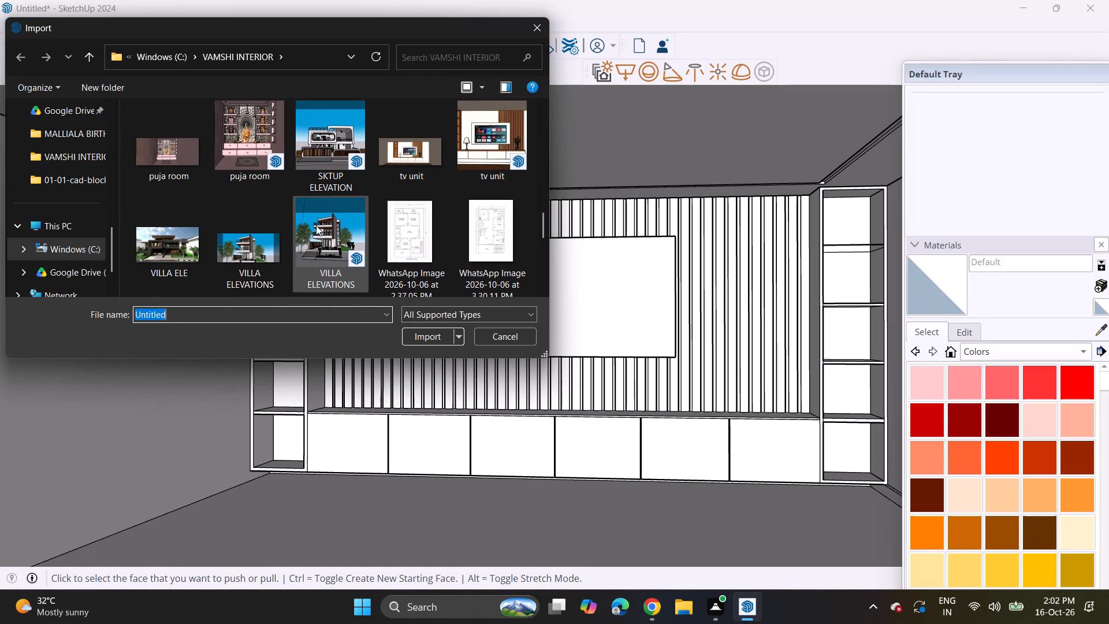
pyautogui.scroll(1, 316, 225)
pyautogui.scroll(-4, 316, 225)
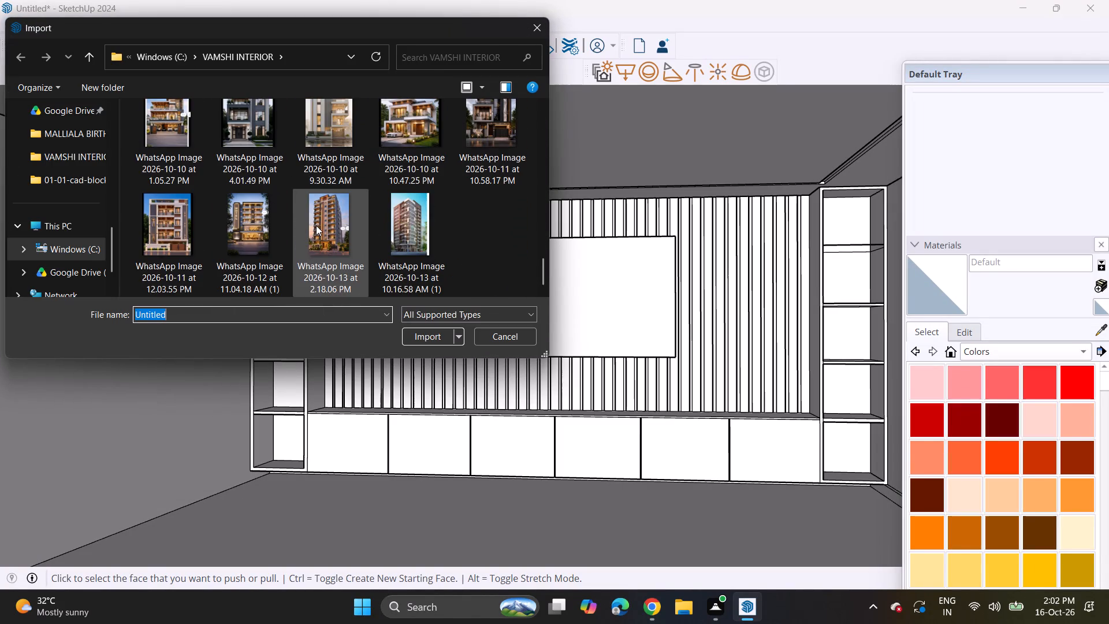
pyautogui.scroll(-4, 316, 225)
pyautogui.scroll(5, 422, 250)
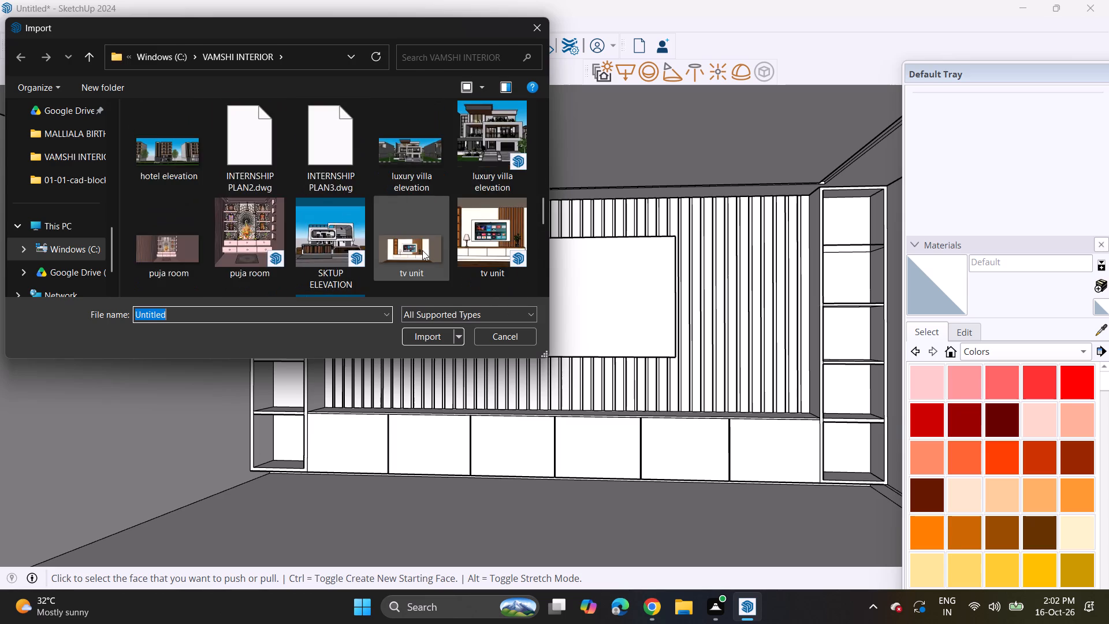
pyautogui.scroll(5, 422, 250)
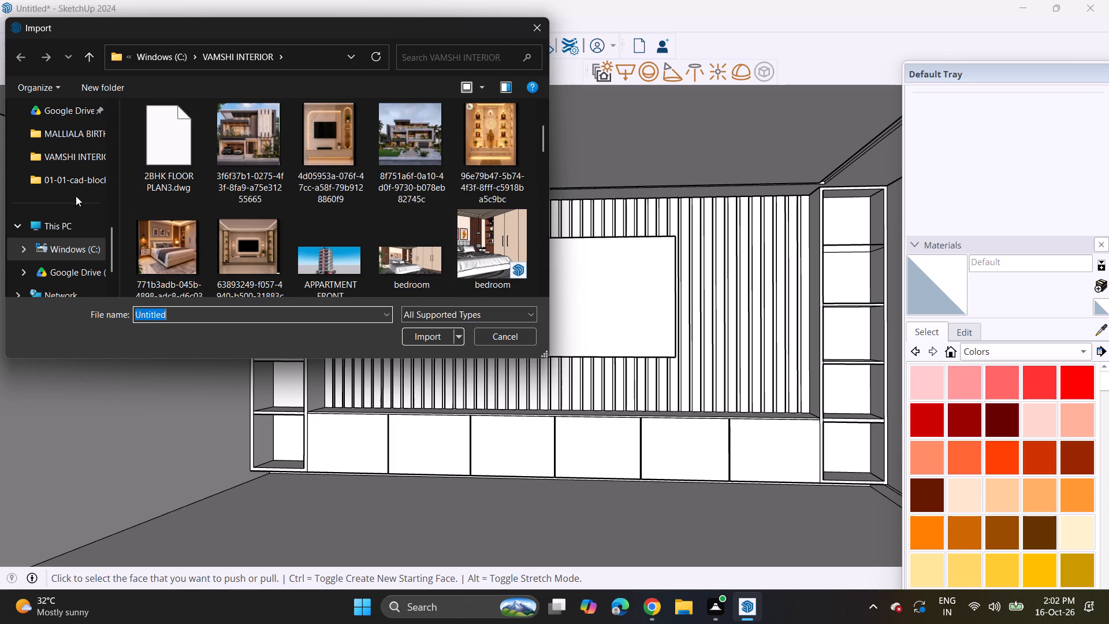
pyautogui.scroll(3, 76, 195)
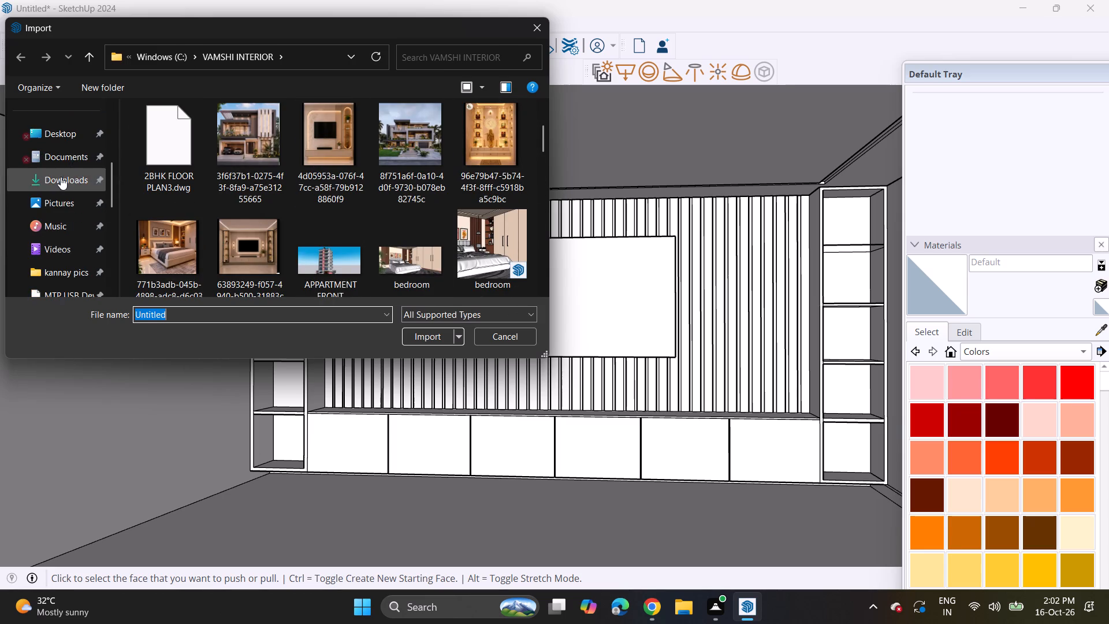
# Import the Wall+spot light component from the Downloads folder and place it on the floor in front of the low cabinet.
pyautogui.click(61, 179)
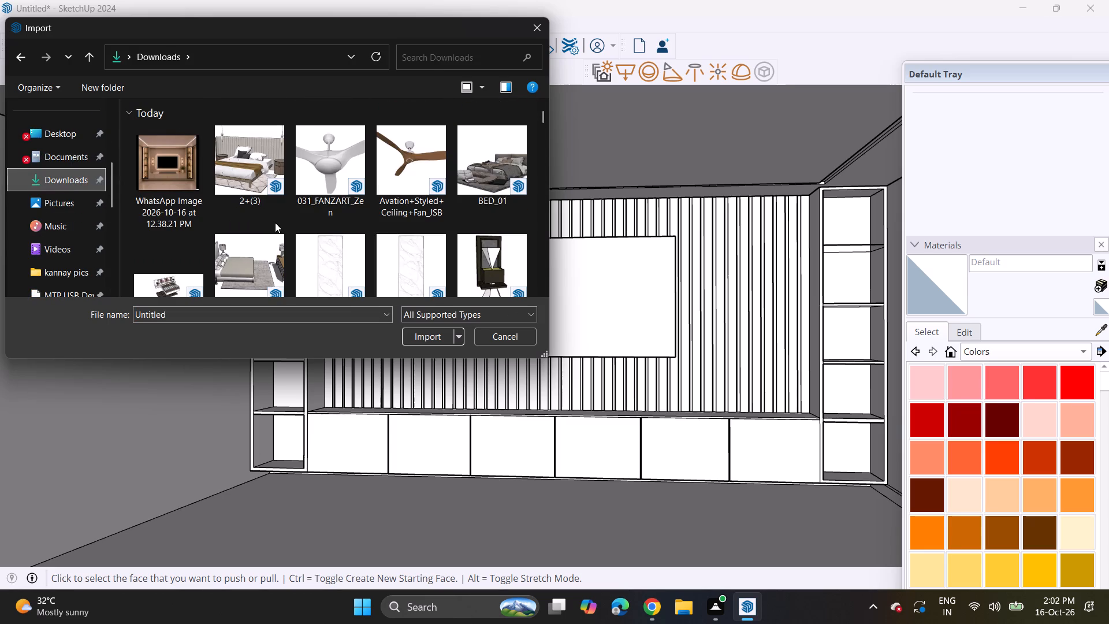
pyautogui.scroll(-1, 344, 243)
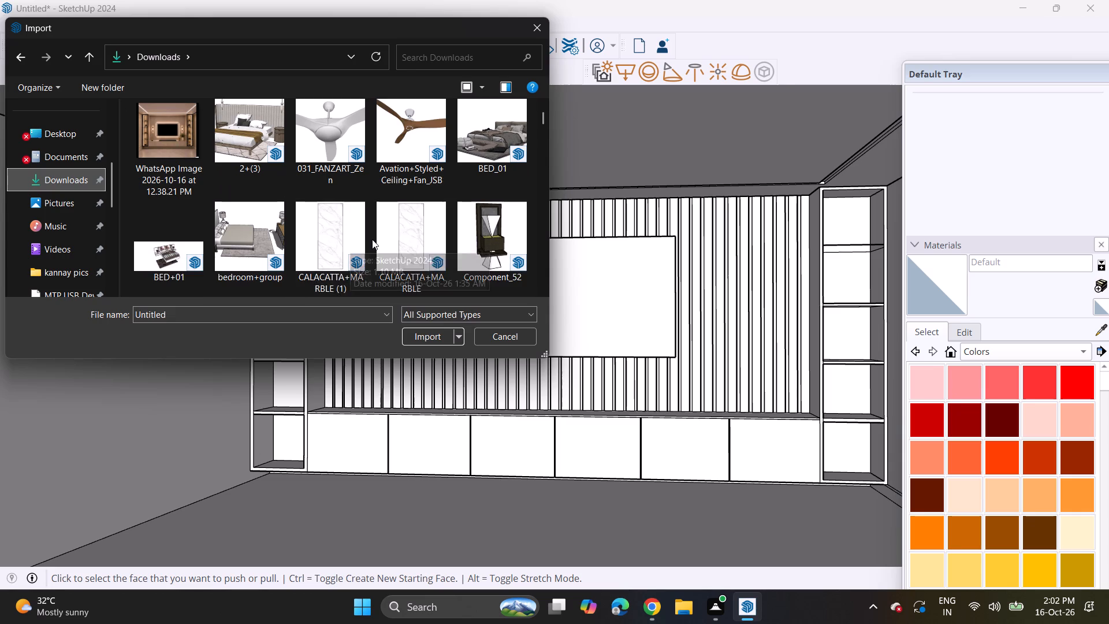
pyautogui.scroll(-3, 373, 239)
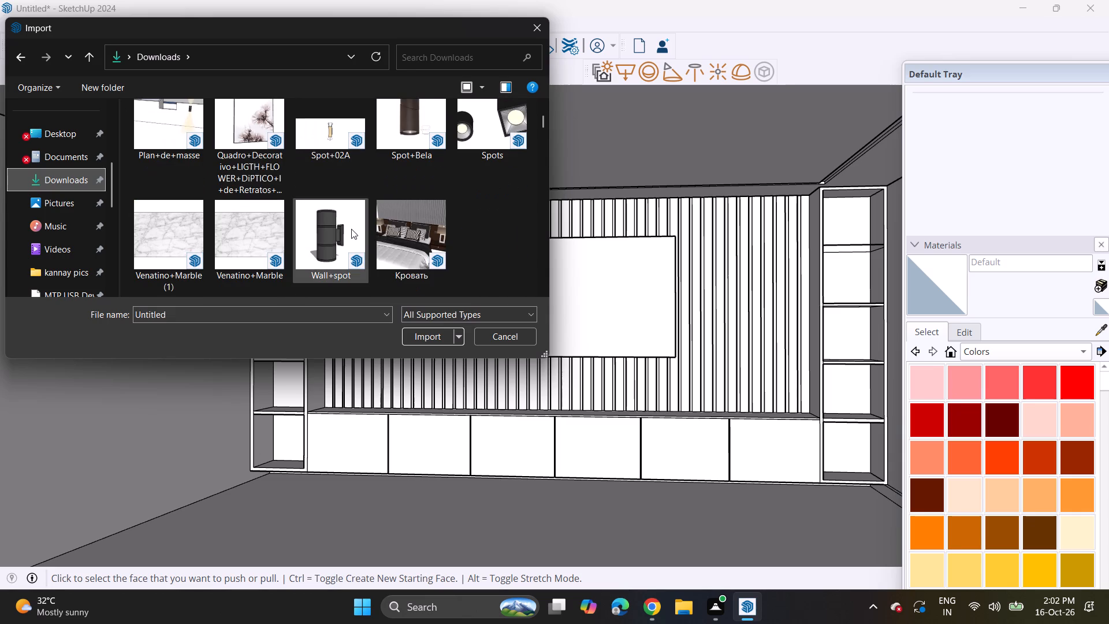
pyautogui.click(349, 229)
pyautogui.click(420, 341)
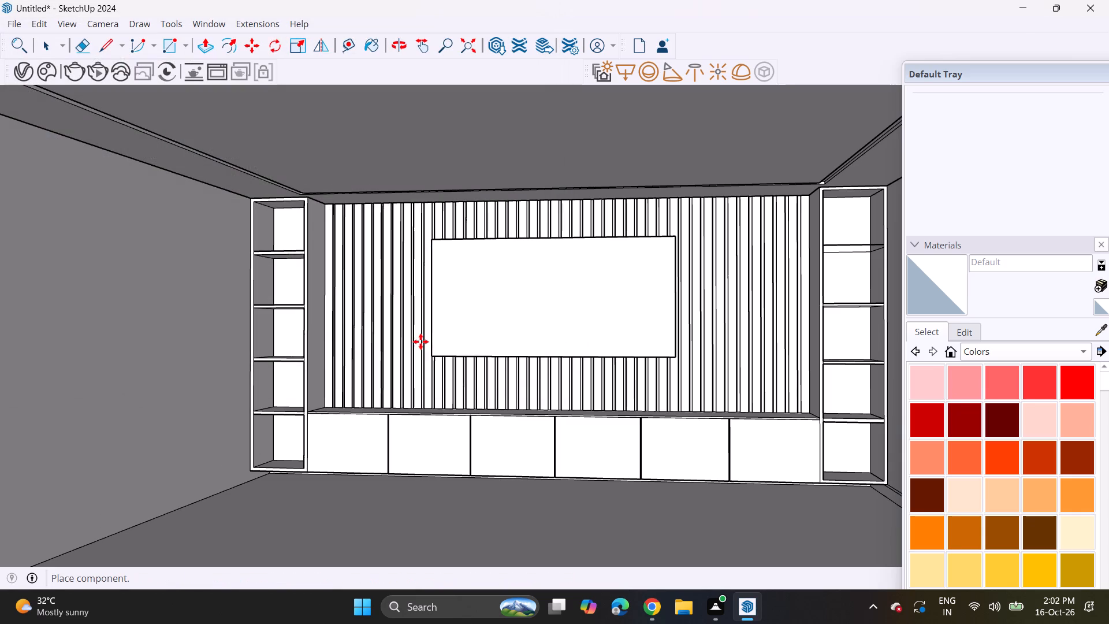
pyautogui.click(382, 537)
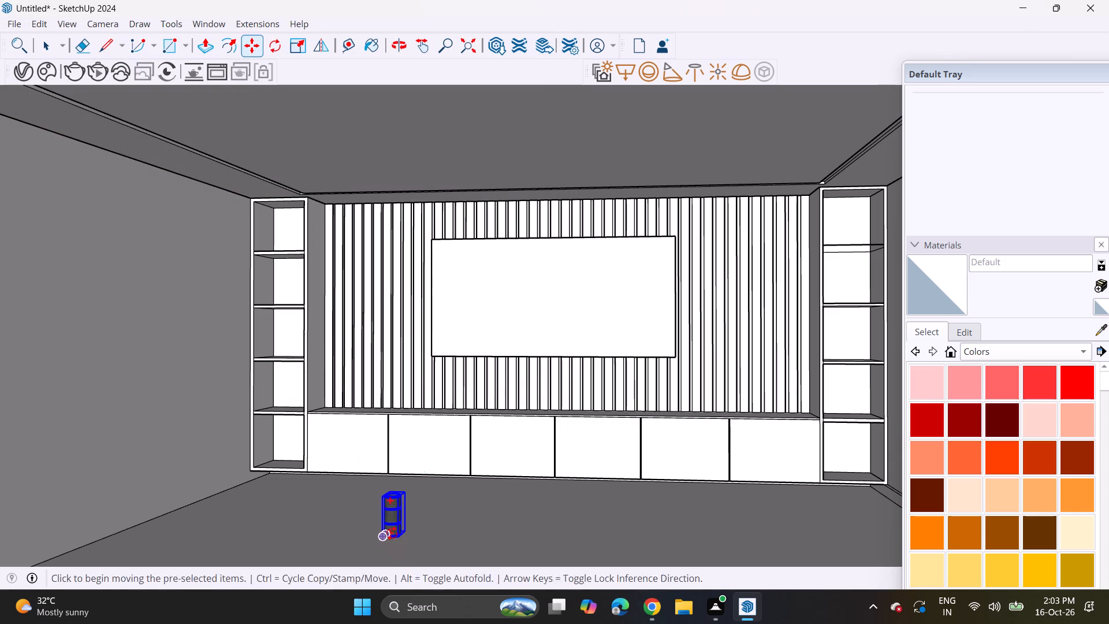
# Move the wall light up onto the slatted wall just left of the central panel, seating its back corner on a slat edge.
pyautogui.moveTo(407, 516); pyautogui.dragTo(324, 506, button='middle')
pyautogui.scroll(8, 384, 525)
pyautogui.click(343, 492)
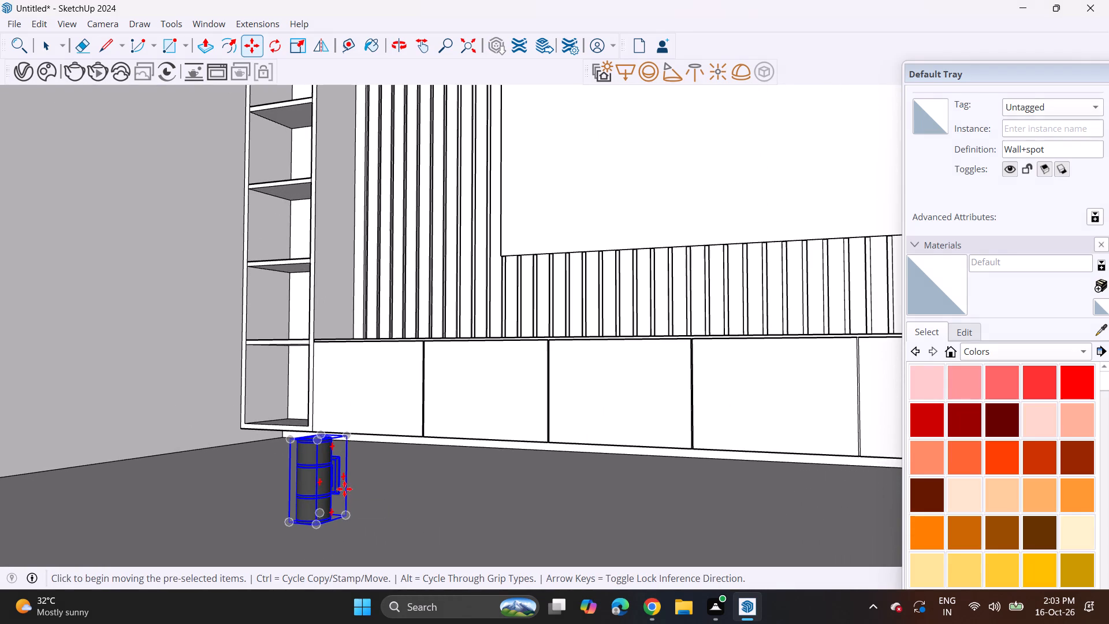
pyautogui.moveTo(430, 150); pyautogui.dragTo(451, 194, button='middle')
pyautogui.moveTo(456, 161); pyautogui.dragTo(497, 217, button='middle')
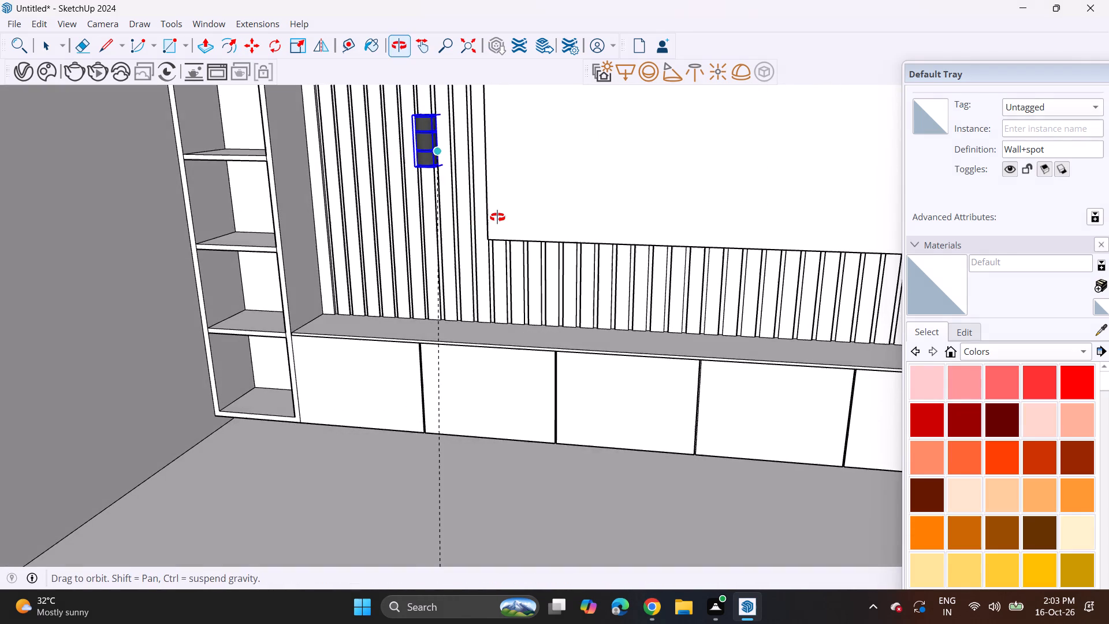
pyautogui.moveTo(497, 217); pyautogui.dragTo(496, 211, button='middle')
pyautogui.click(434, 155)
pyautogui.moveTo(464, 136); pyautogui.dragTo(228, 166, button='middle')
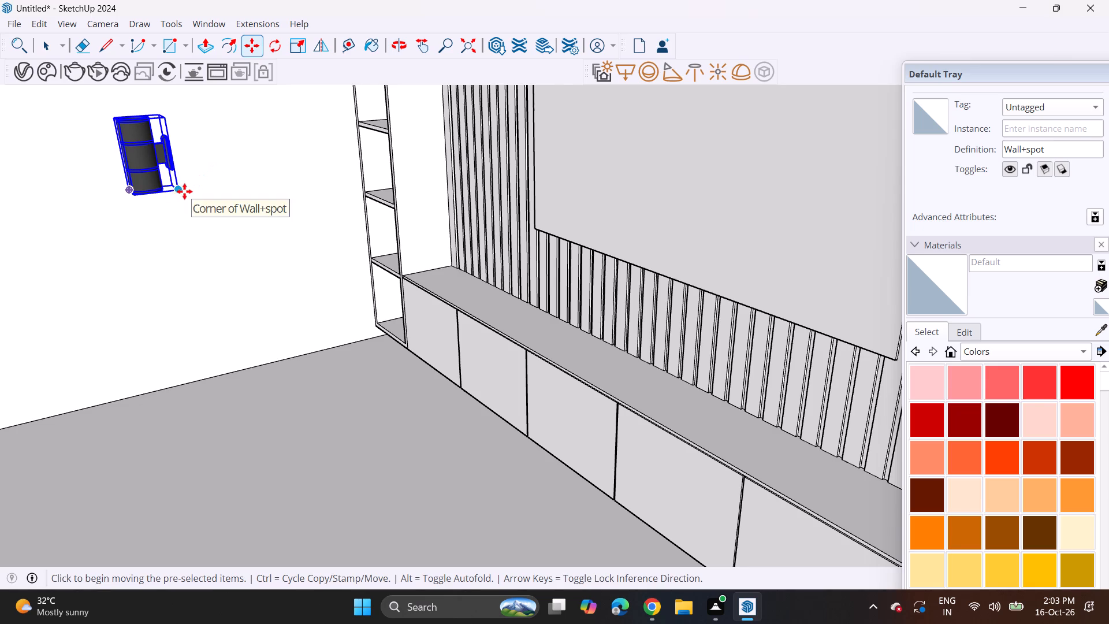
pyautogui.click(184, 191)
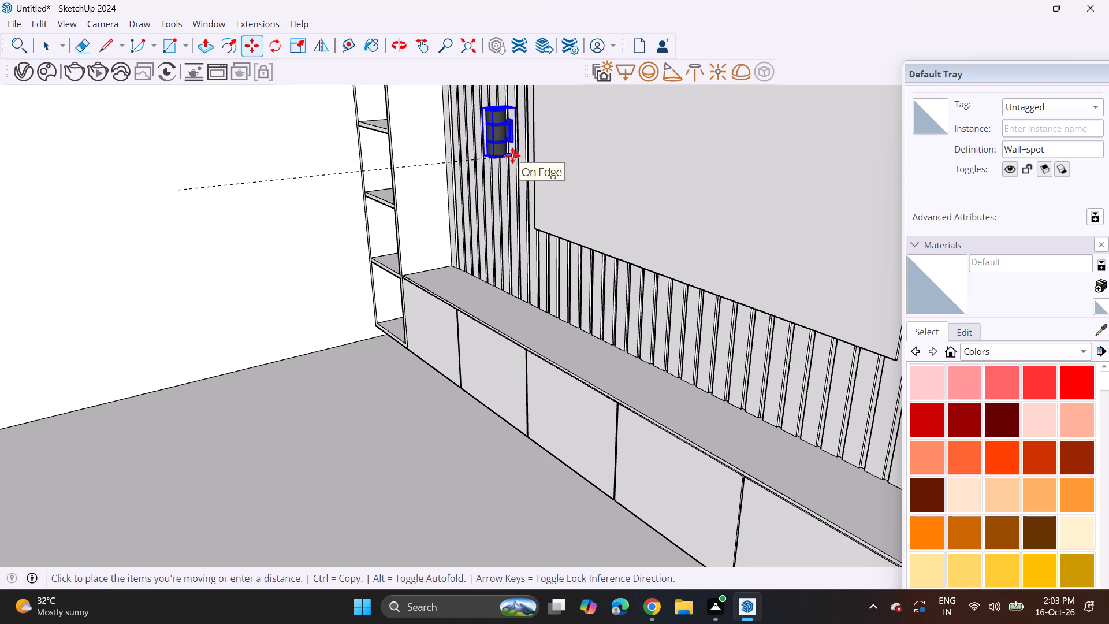
pyautogui.click(512, 155)
# Copy the wall light straight across the central panel onto a slat edge on the panel's right side at the same height.
pyautogui.moveTo(505, 144); pyautogui.dragTo(745, 75, button='middle')
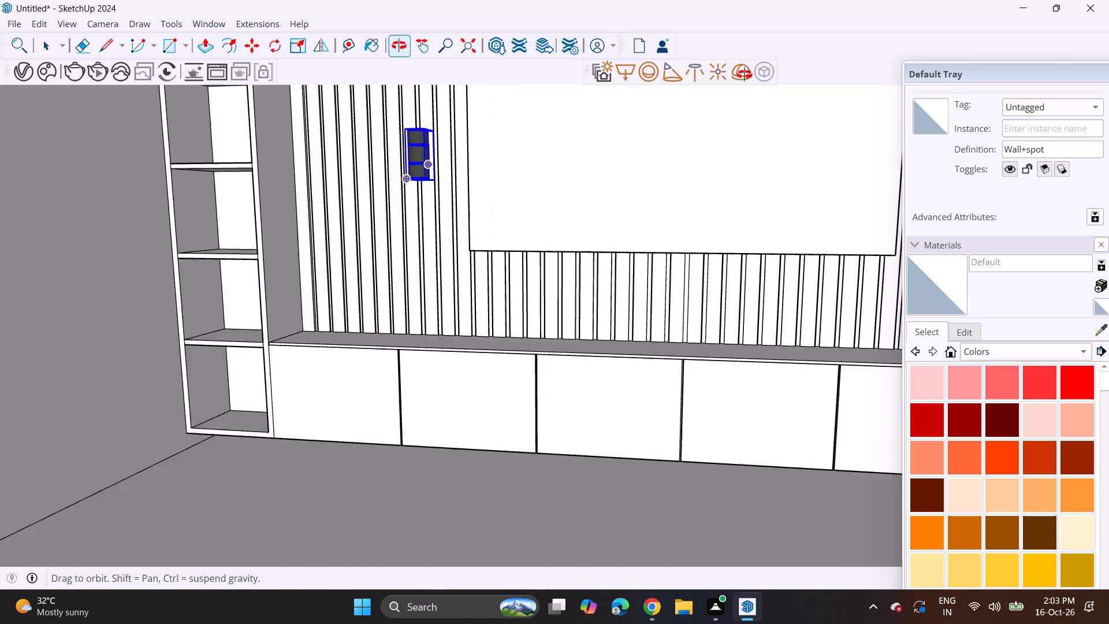
pyautogui.moveTo(745, 75); pyautogui.dragTo(794, 101, button='middle')
pyautogui.scroll(-4, 550, 198)
pyautogui.moveTo(589, 209); pyautogui.dragTo(414, 301, button='middle')
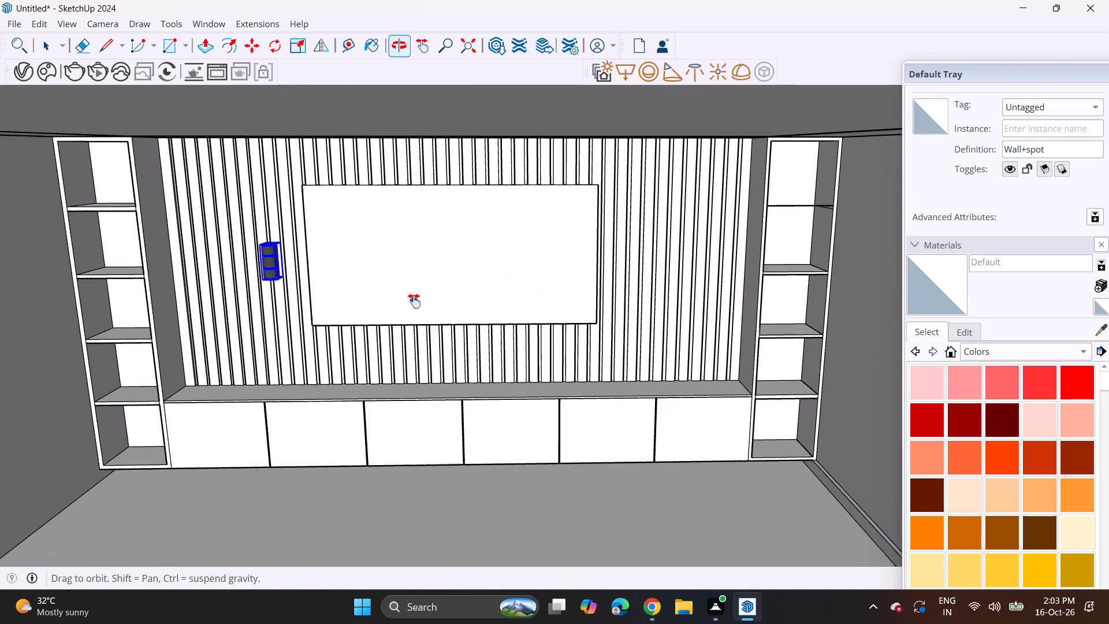
pyautogui.moveTo(414, 301); pyautogui.dragTo(397, 301, button='middle')
pyautogui.click(265, 284)
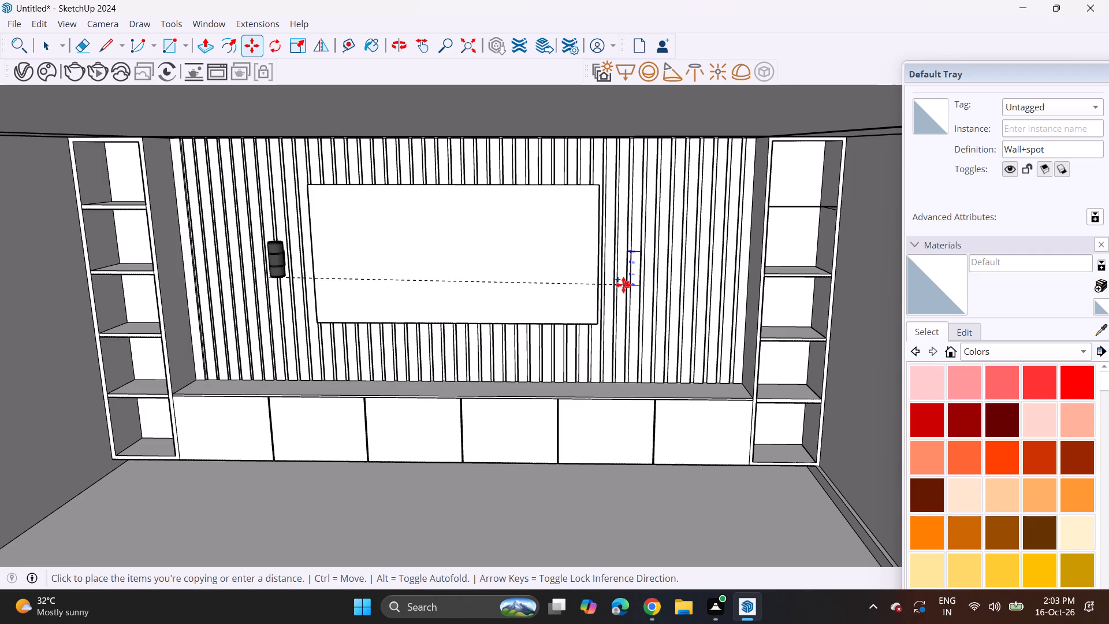
pyautogui.press('Escape')
pyautogui.moveTo(267, 347); pyautogui.dragTo(351, 309, button='middle')
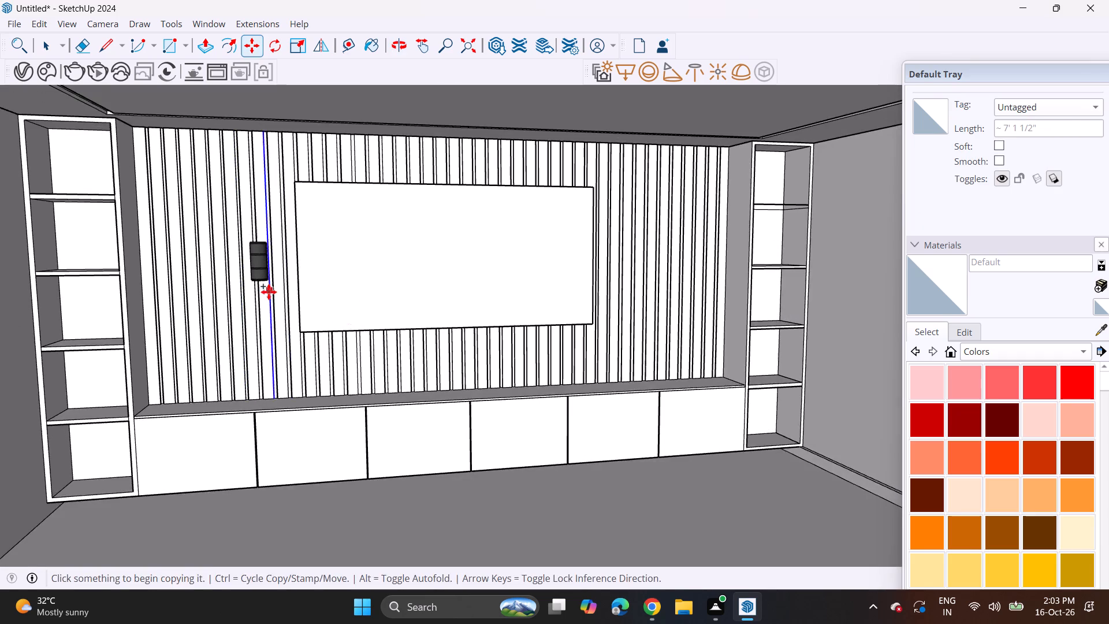
pyautogui.scroll(4, 269, 292)
pyautogui.moveTo(260, 268); pyautogui.dragTo(375, 273, button='middle')
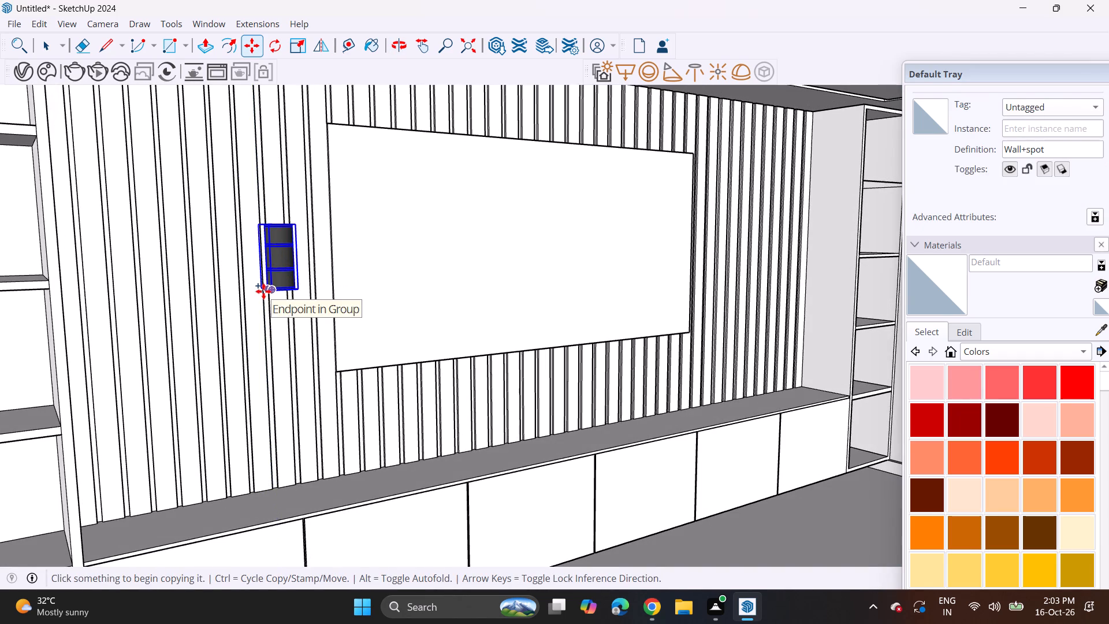
pyautogui.click(265, 291)
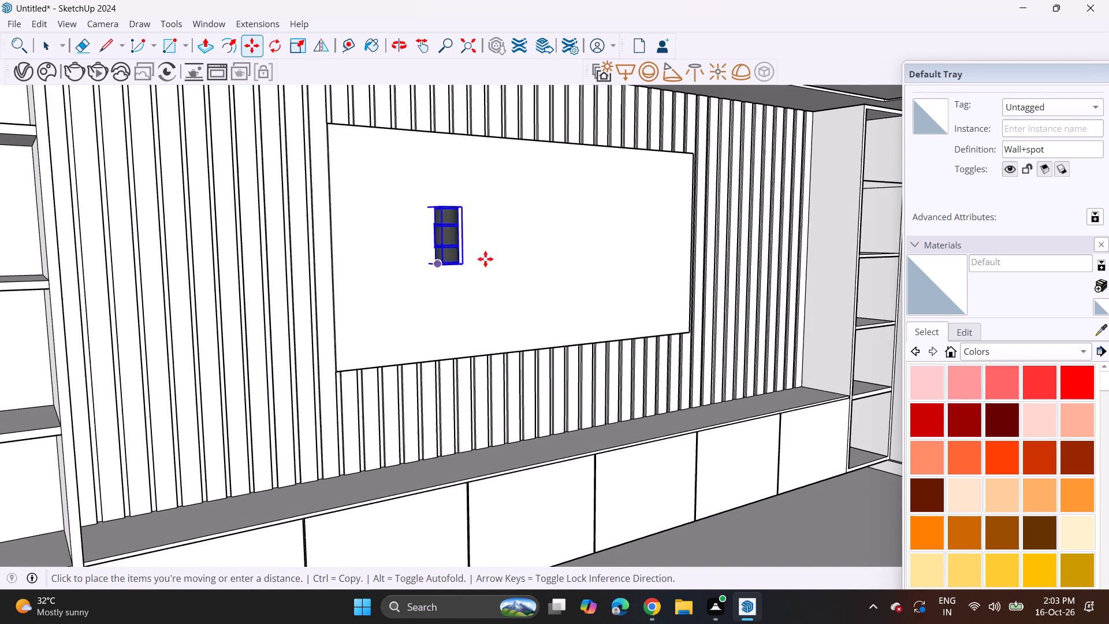
pyautogui.press('Escape')
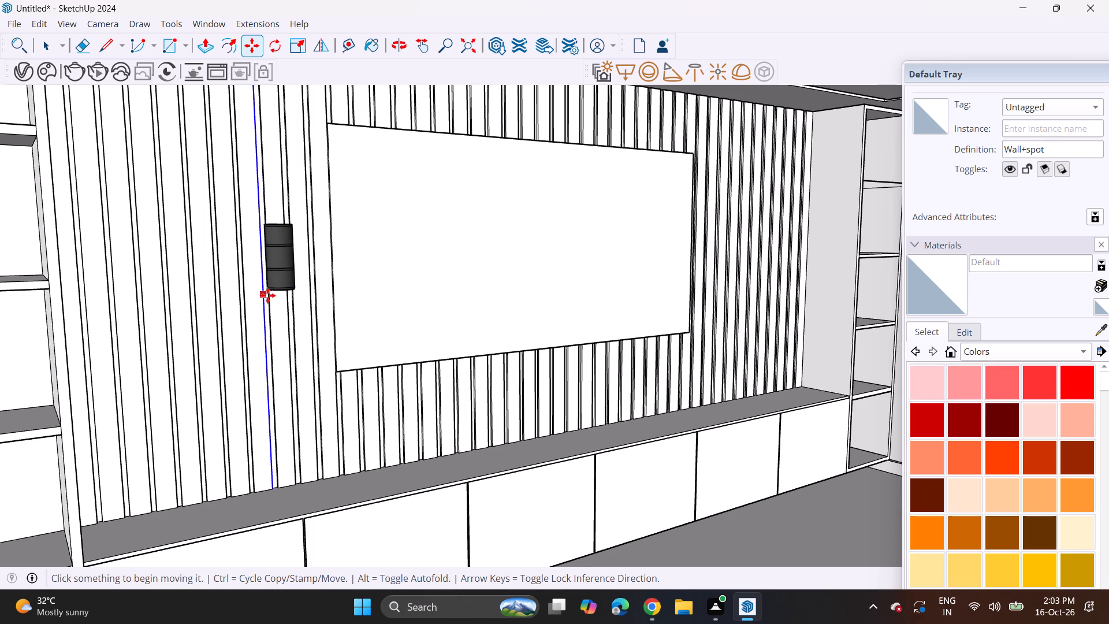
pyautogui.click(263, 290)
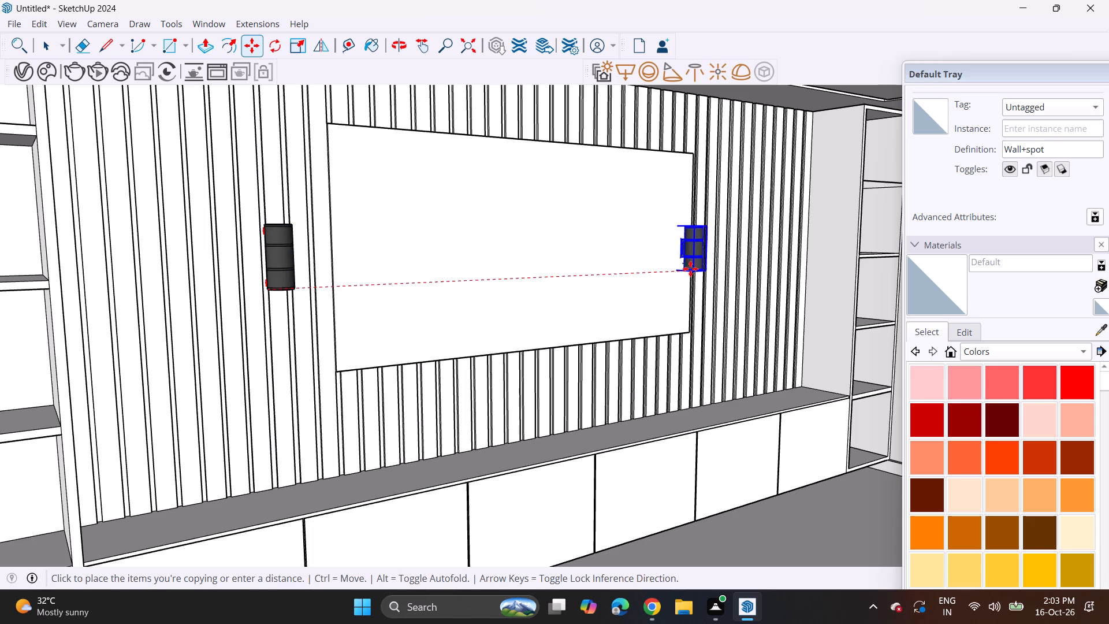
pyautogui.click(721, 273)
# Push/Pull the central panel's narrow right side face outward to widen the panel across the adjacent wall strip.
pyautogui.moveTo(719, 297); pyautogui.dragTo(524, 285, button='middle')
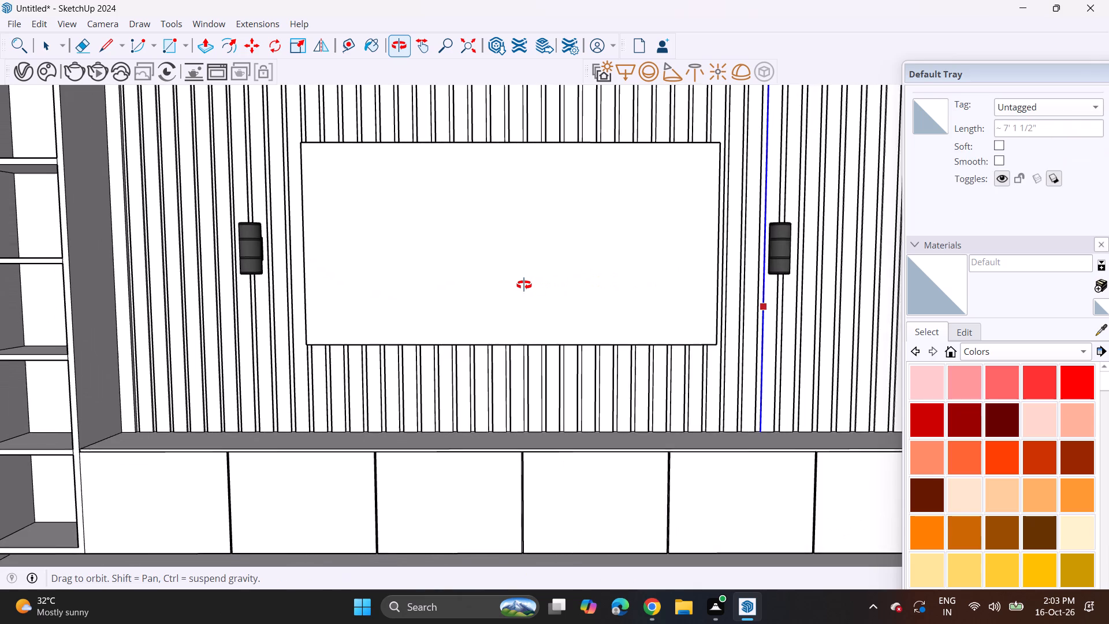
pyautogui.moveTo(524, 285); pyautogui.dragTo(521, 292, button='middle')
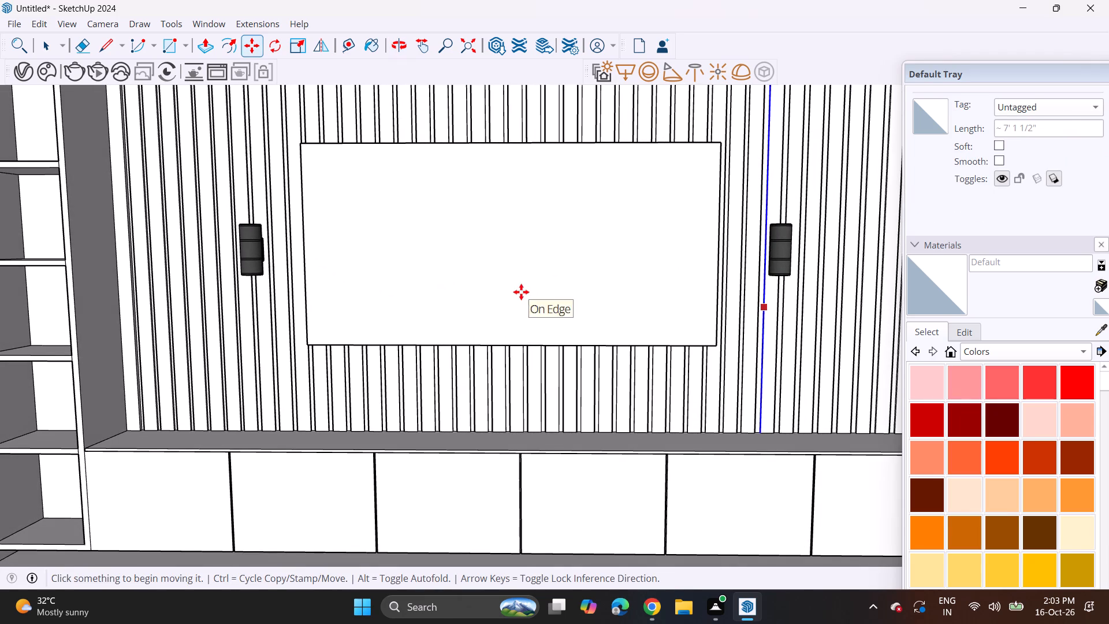
pyautogui.scroll(-5, 519, 283)
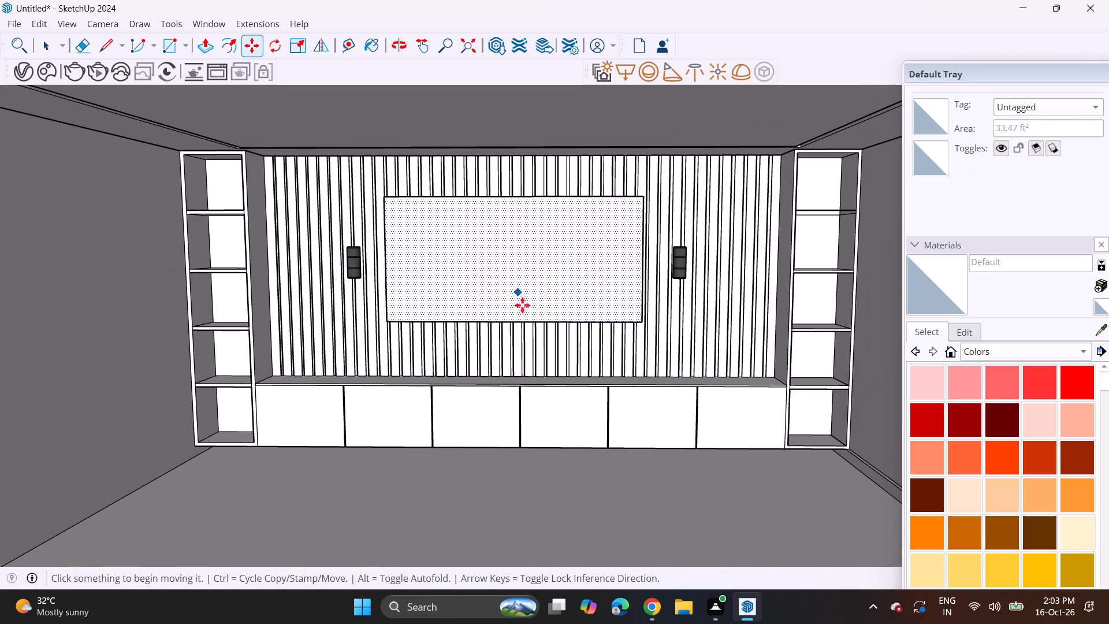
pyautogui.moveTo(522, 306); pyautogui.dragTo(544, 371, button='middle')
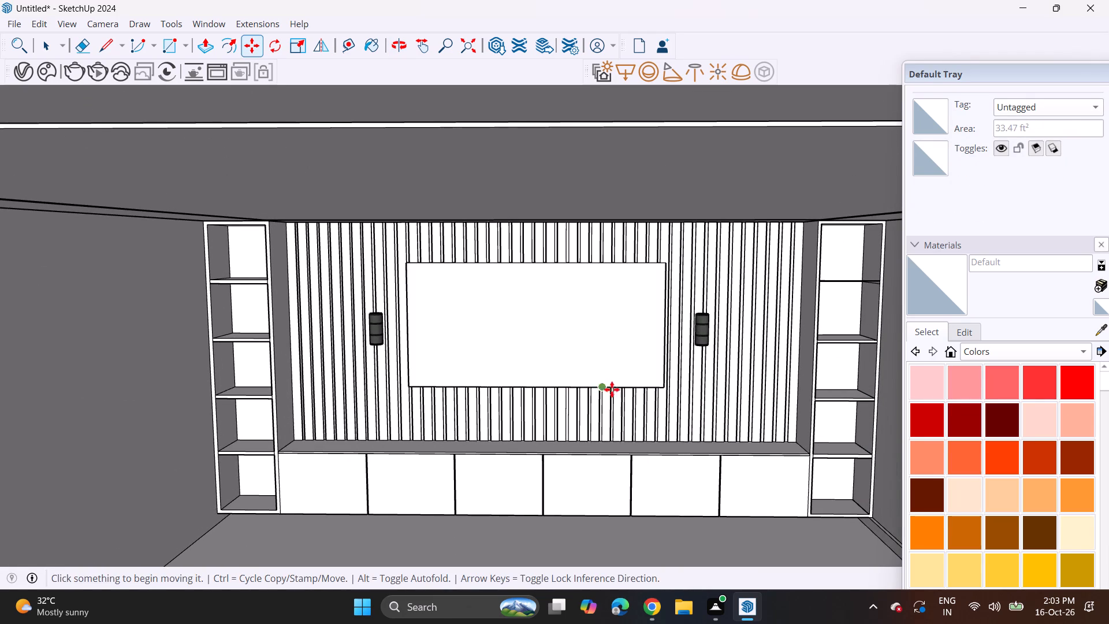
pyautogui.moveTo(667, 353); pyautogui.dragTo(589, 348, button='middle')
pyautogui.scroll(8, 671, 327)
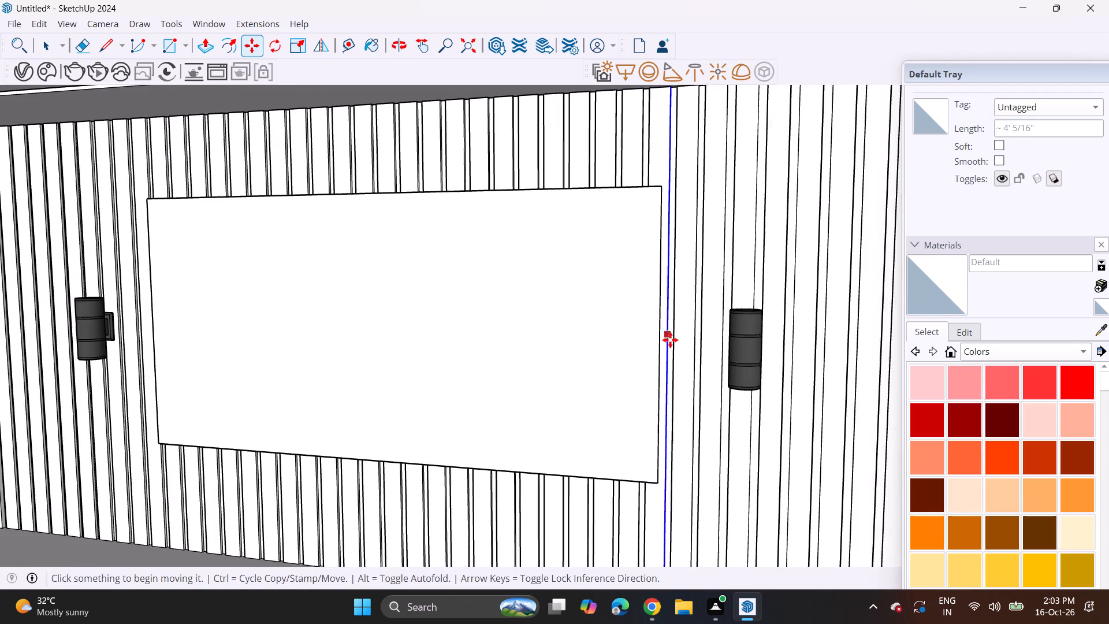
pyautogui.scroll(3, 669, 341)
pyautogui.moveTo(669, 341); pyautogui.dragTo(599, 366, button='middle')
pyautogui.scroll(12, 658, 347)
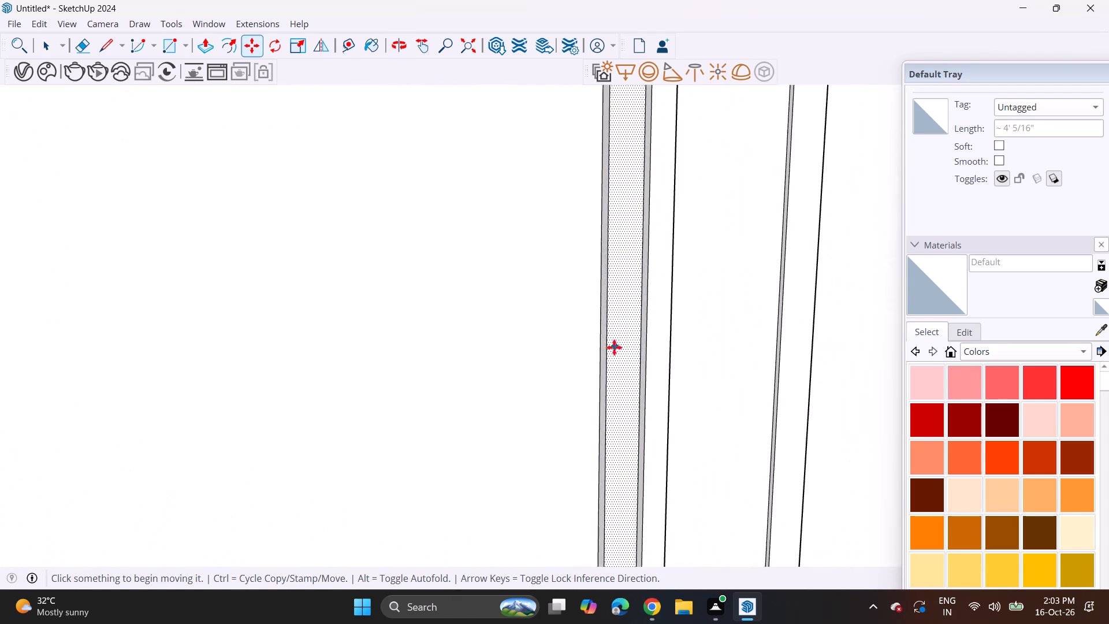
pyautogui.click(210, 42)
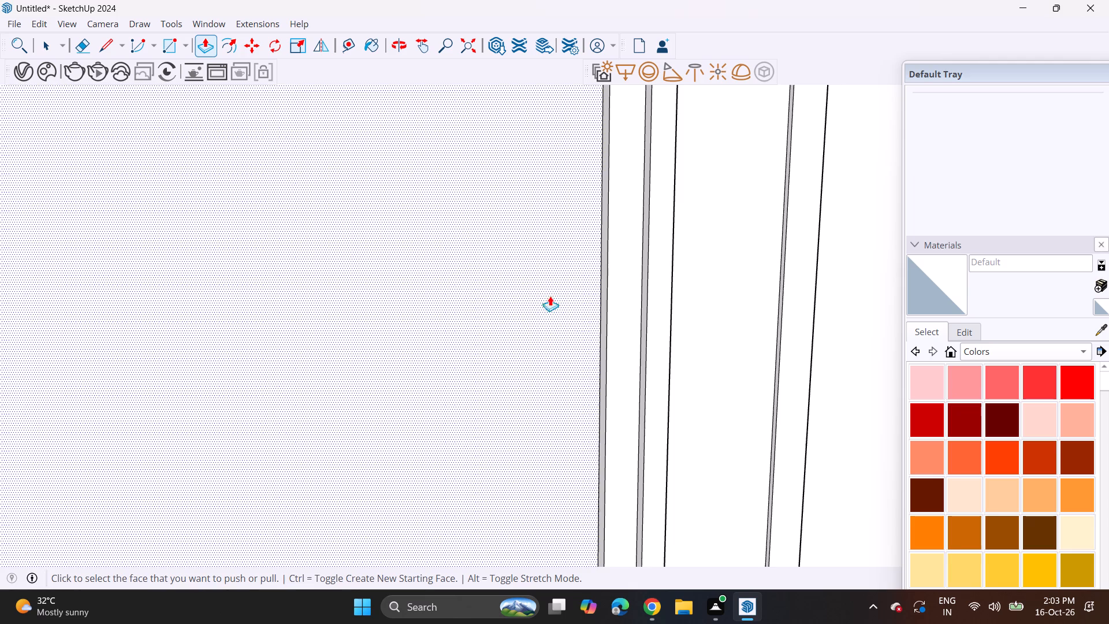
pyautogui.click(626, 343)
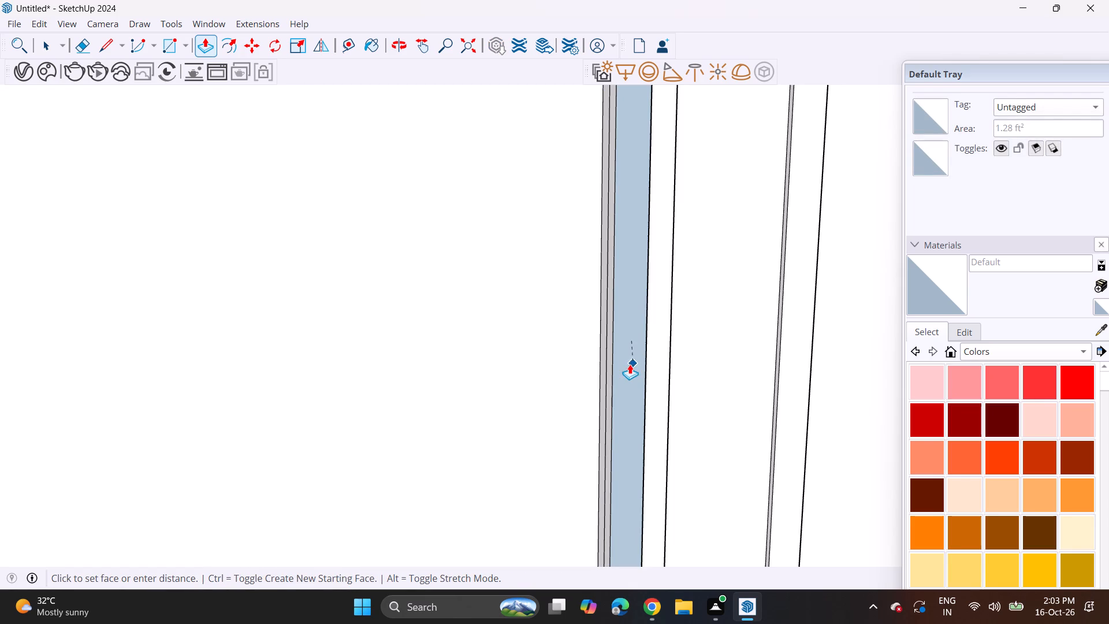
pyautogui.press('Escape')
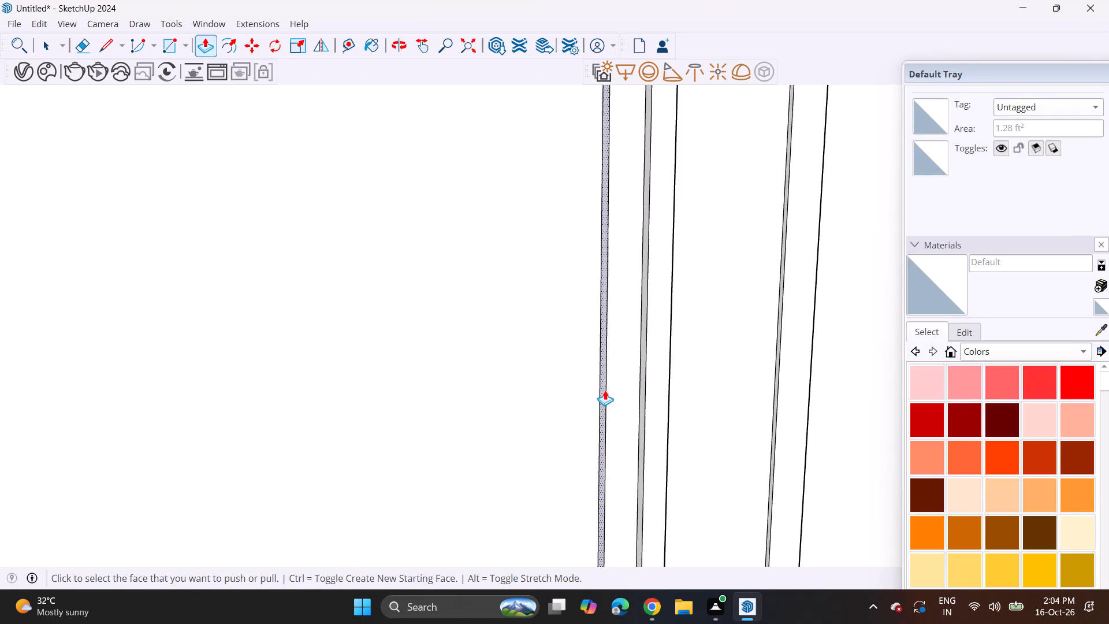
pyautogui.click(605, 390)
pyautogui.click(657, 401)
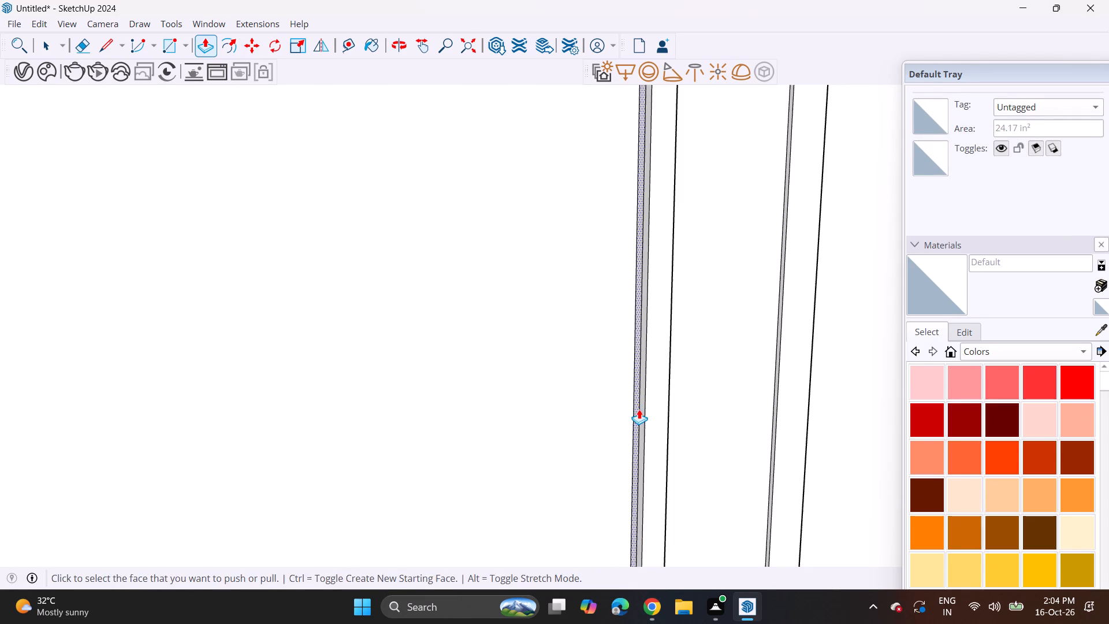
pyautogui.moveTo(639, 408); pyautogui.dragTo(536, 435, button='middle')
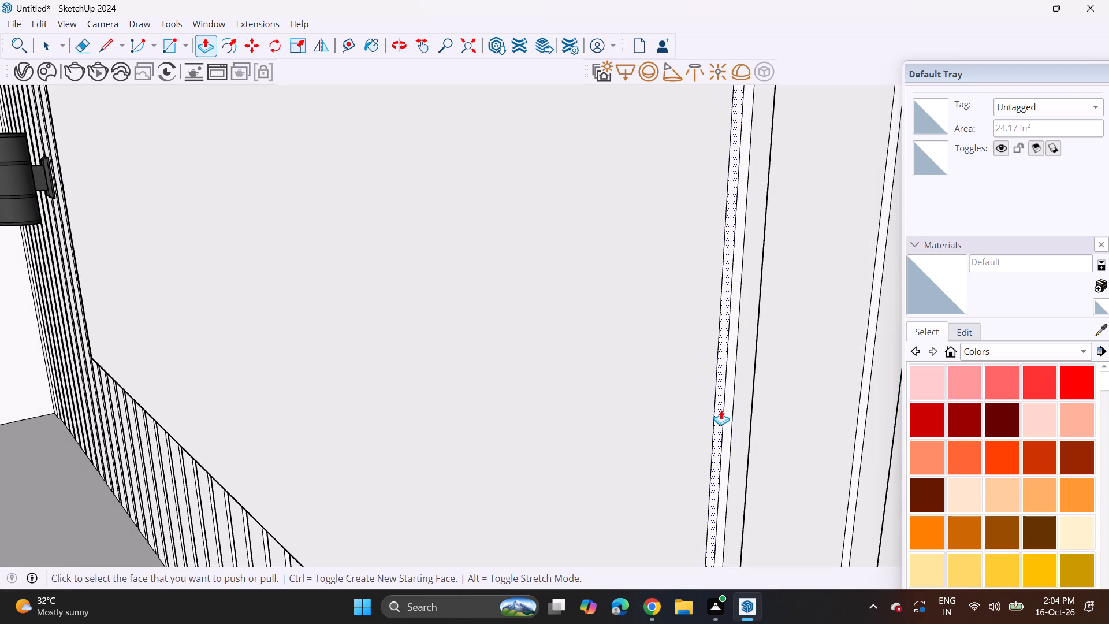
# Push/Pull the central panel's narrow right side face outward again to the next slat edge.
pyautogui.click(721, 410)
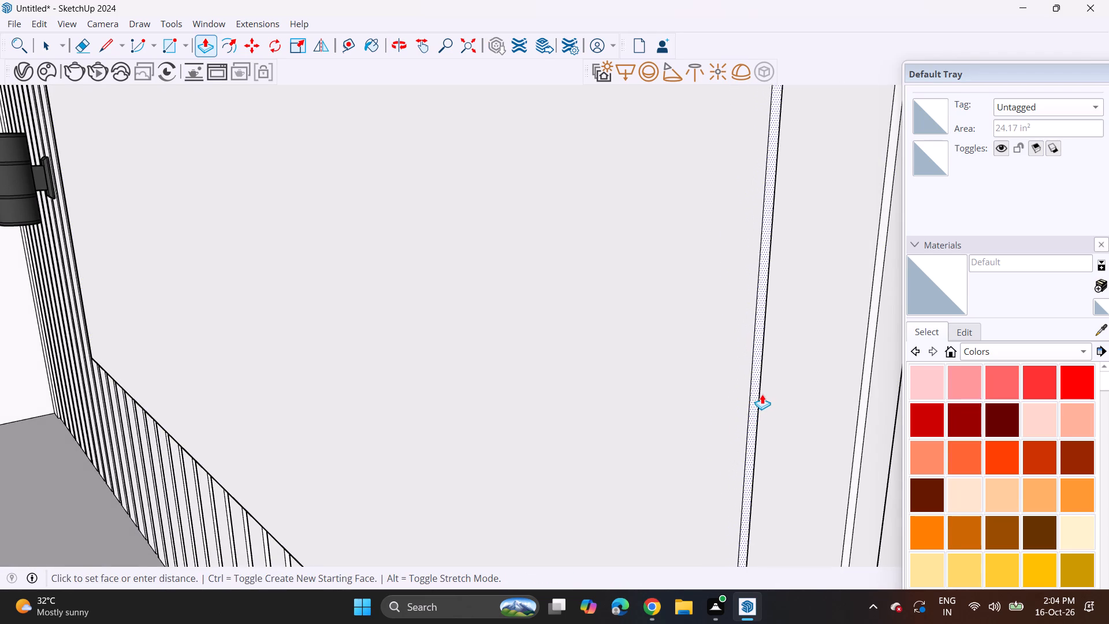
pyautogui.click(762, 391)
# Push/Pull the narrow groove strip just below the panel's underside, near its lower-left corner, slightly back into the wall.
pyautogui.moveTo(622, 404); pyautogui.dragTo(721, 362, button='middle')
pyautogui.scroll(-12, 600, 307)
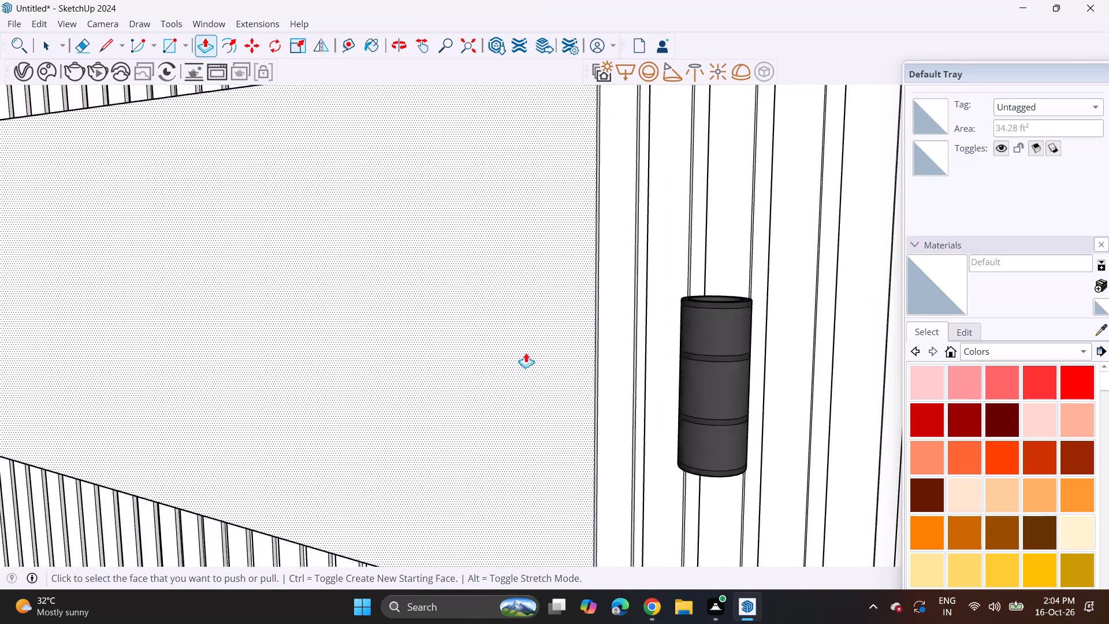
pyautogui.keyDown('shift'); pyautogui.moveTo(440, 361); pyautogui.dragTo(655, 332, button='middle'); pyautogui.keyUp('shift')
pyautogui.moveTo(671, 319); pyautogui.dragTo(769, 303, button='middle')
pyautogui.scroll(-5, 676, 299)
pyautogui.keyDown('shift'); pyautogui.moveTo(550, 359); pyautogui.dragTo(589, 349, button='middle'); pyautogui.keyUp('shift')
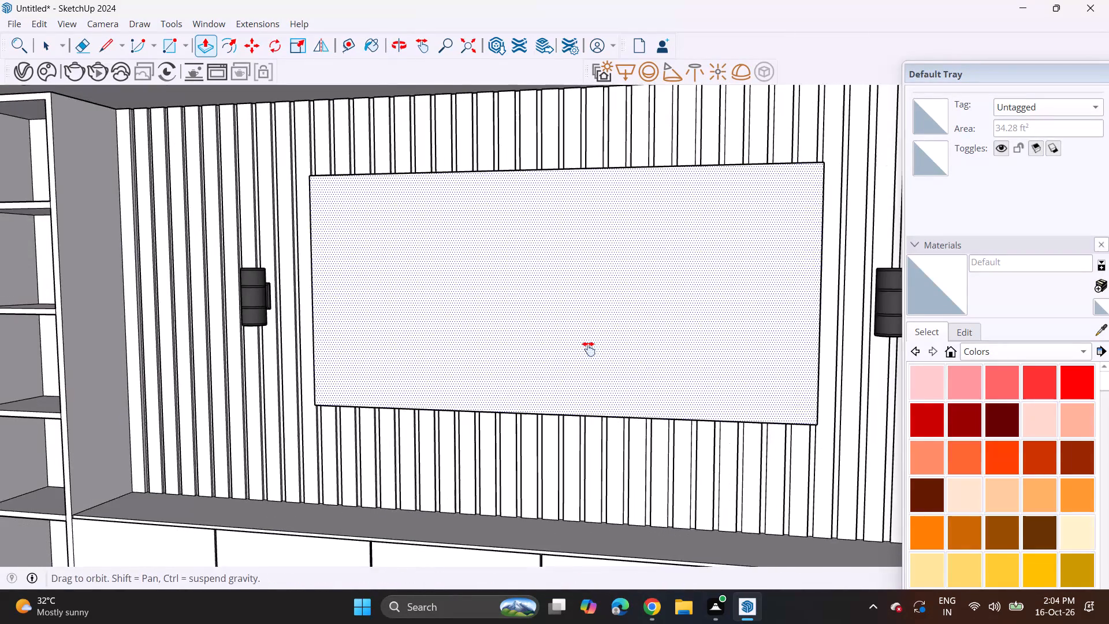
pyautogui.keyDown('shift'); pyautogui.moveTo(589, 349); pyautogui.dragTo(514, 380, button='middle'); pyautogui.keyUp('shift')
pyautogui.moveTo(580, 362); pyautogui.dragTo(632, 356, button='middle')
pyautogui.scroll(-1, 631, 355)
pyautogui.keyDown('shift'); pyautogui.moveTo(600, 378); pyautogui.dragTo(617, 311, button='middle'); pyautogui.keyUp('shift')
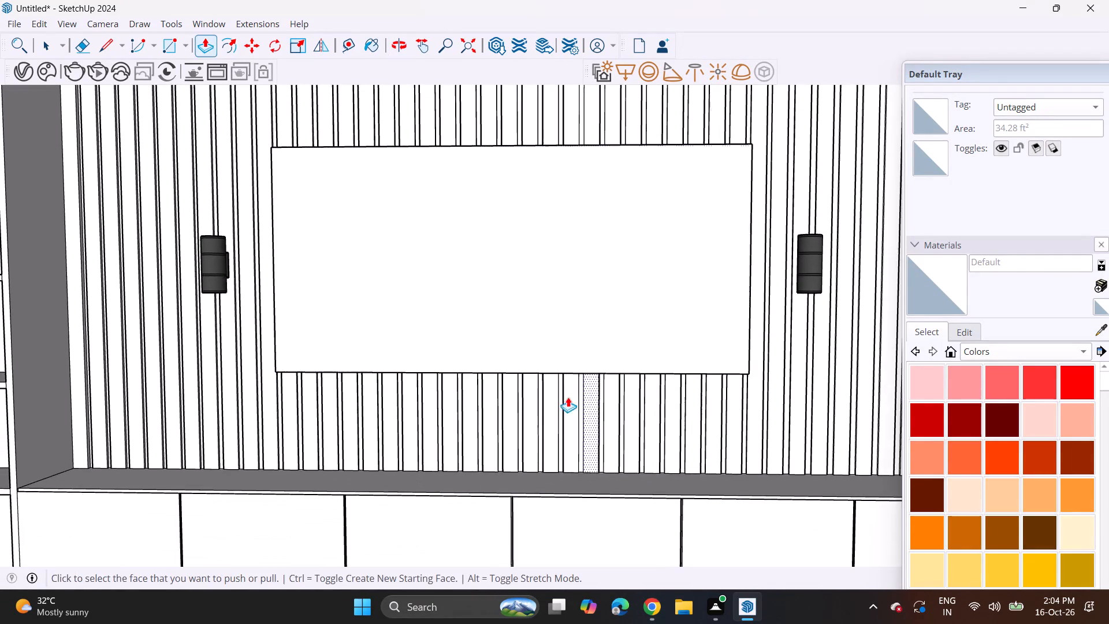
pyautogui.moveTo(558, 401); pyautogui.dragTo(544, 306, button='middle')
pyautogui.scroll(3, 420, 379)
pyautogui.scroll(2, 348, 372)
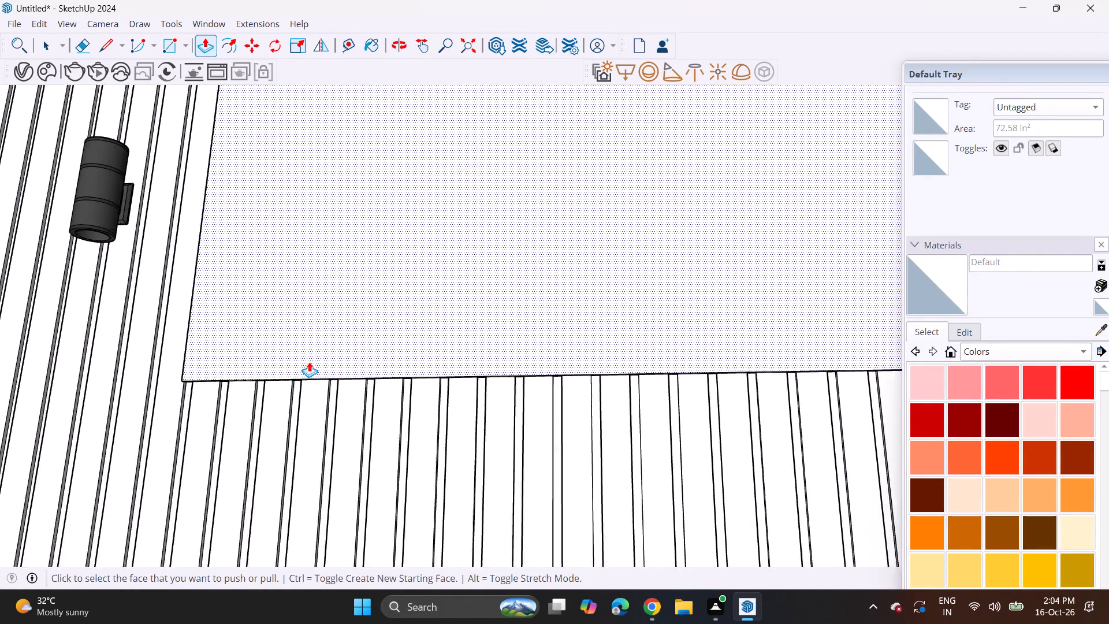
pyautogui.scroll(15, 309, 362)
pyautogui.moveTo(146, 426); pyautogui.dragTo(156, 331, button='middle')
pyautogui.scroll(1, 146, 426)
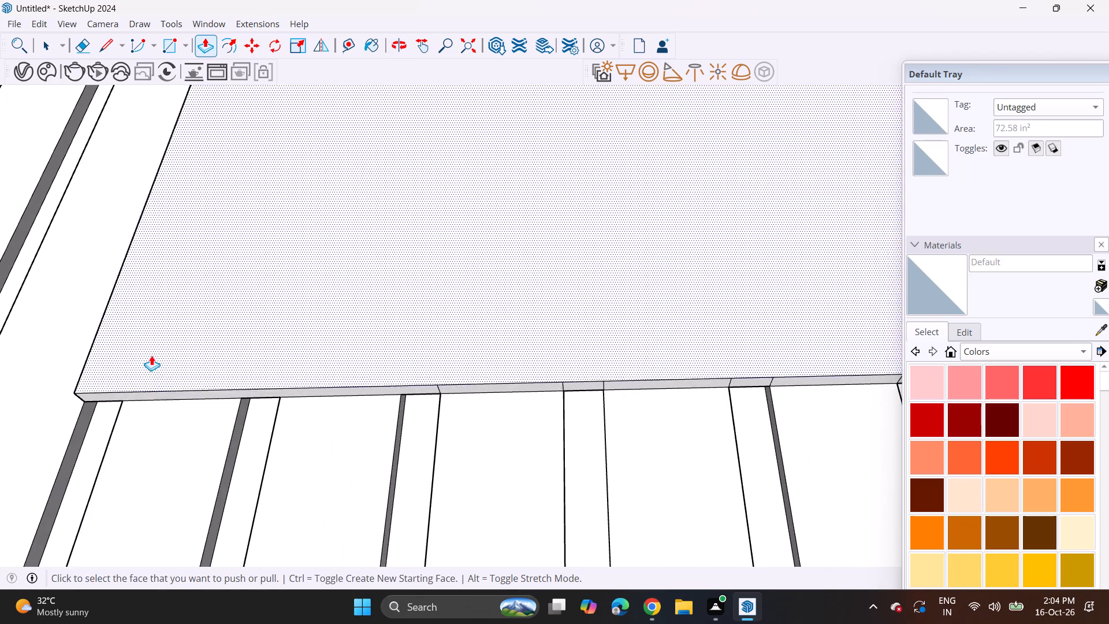
pyautogui.scroll(4, 200, 394)
pyautogui.click(508, 395)
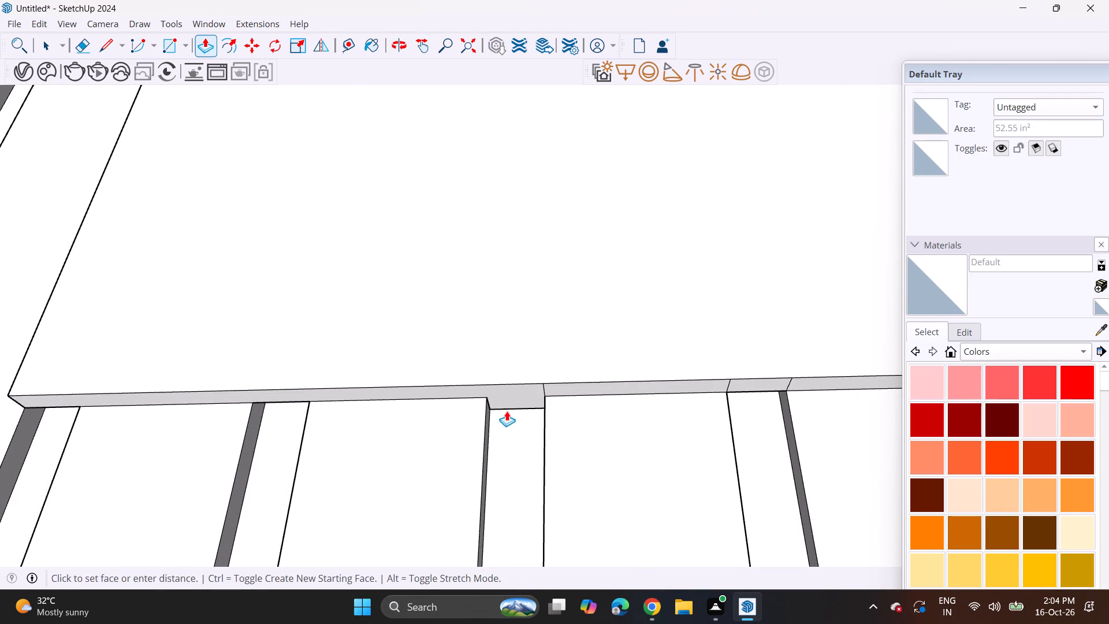
pyautogui.click(507, 419)
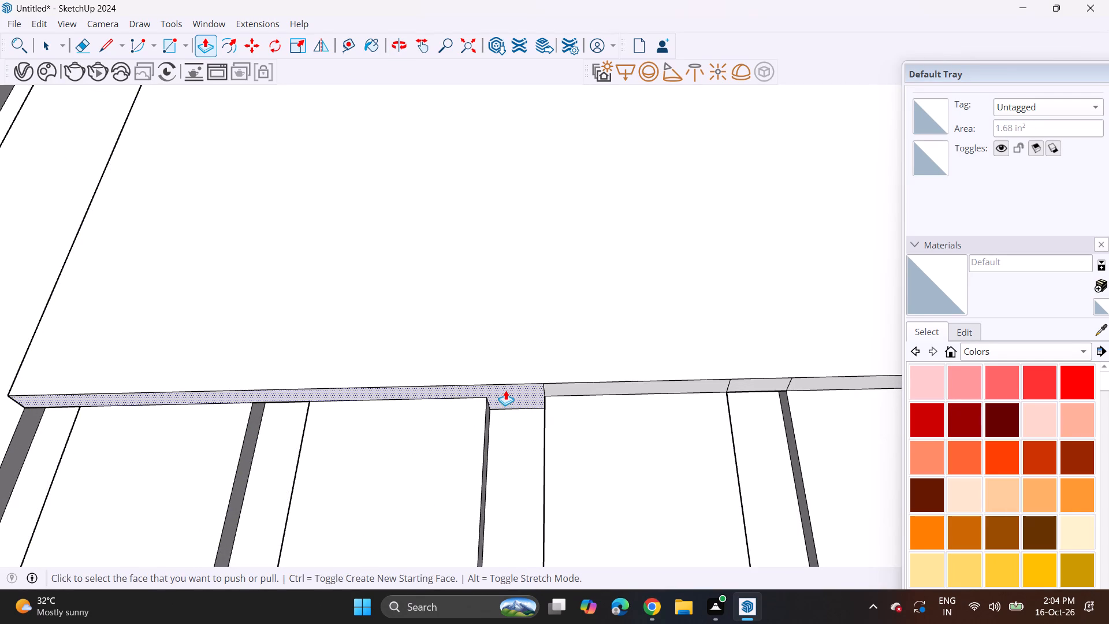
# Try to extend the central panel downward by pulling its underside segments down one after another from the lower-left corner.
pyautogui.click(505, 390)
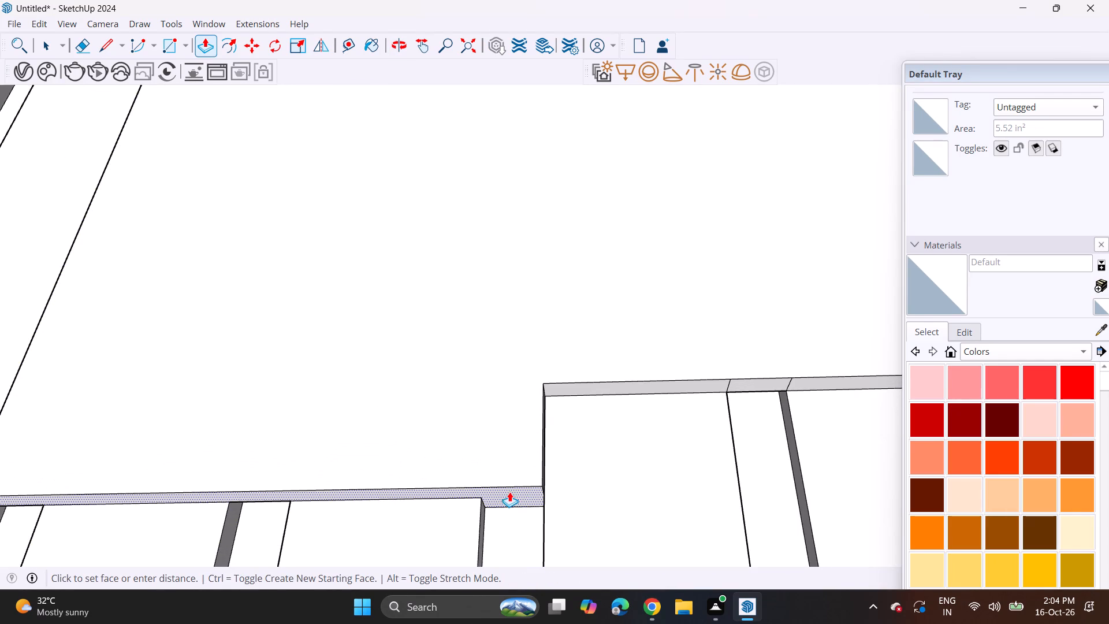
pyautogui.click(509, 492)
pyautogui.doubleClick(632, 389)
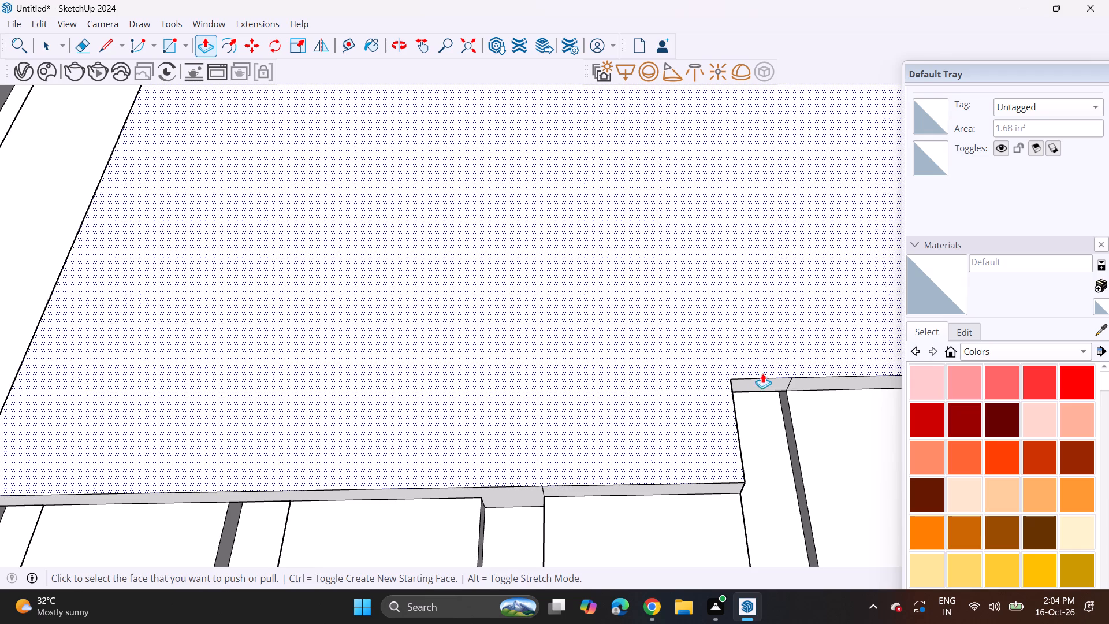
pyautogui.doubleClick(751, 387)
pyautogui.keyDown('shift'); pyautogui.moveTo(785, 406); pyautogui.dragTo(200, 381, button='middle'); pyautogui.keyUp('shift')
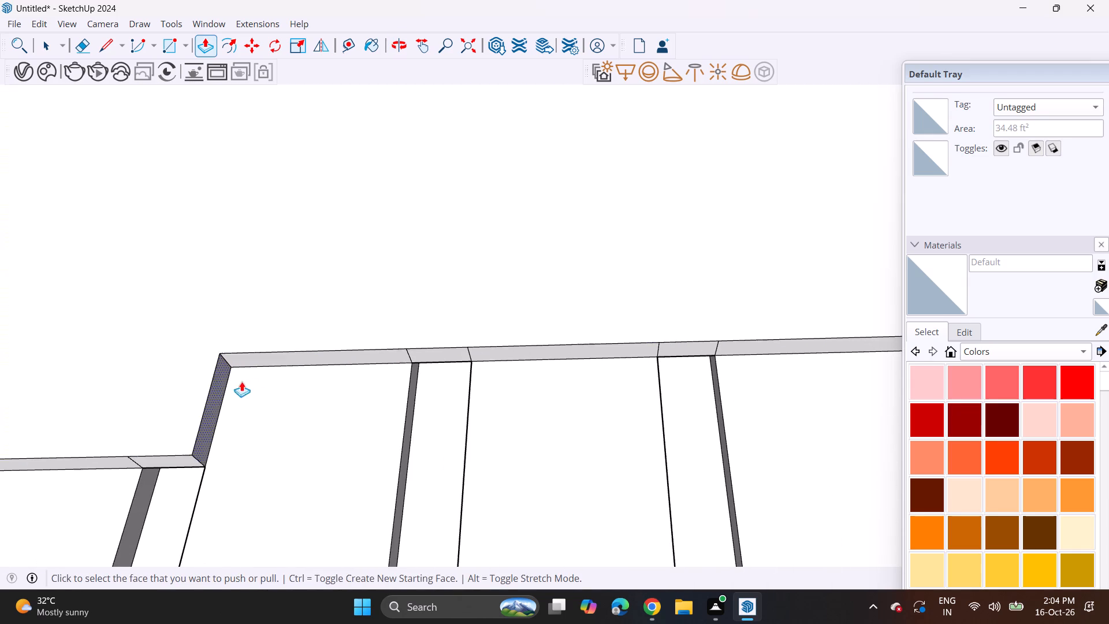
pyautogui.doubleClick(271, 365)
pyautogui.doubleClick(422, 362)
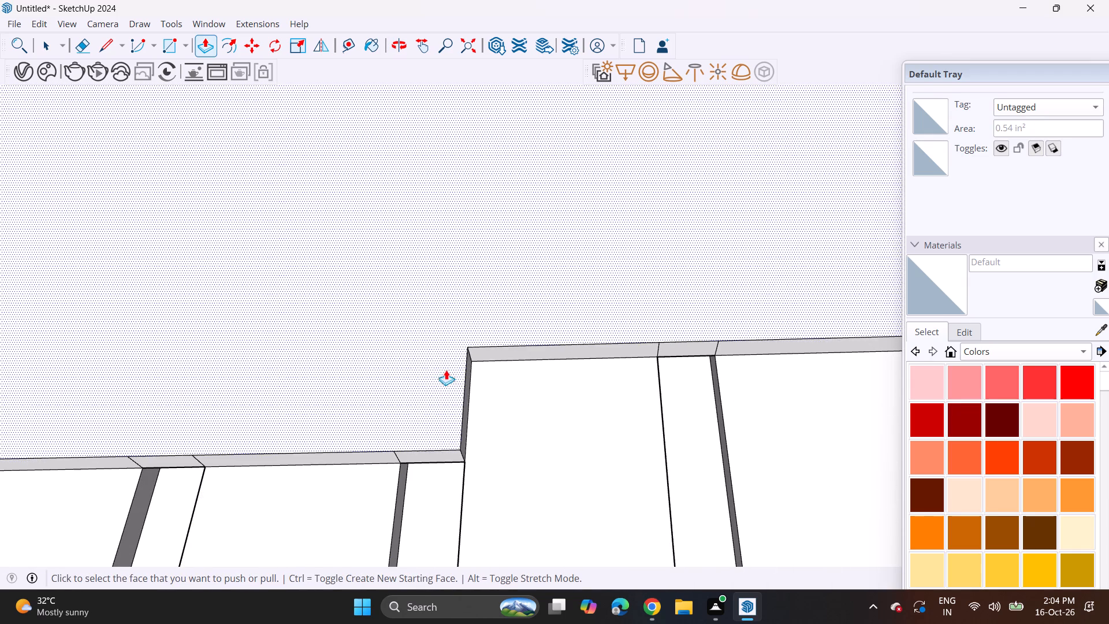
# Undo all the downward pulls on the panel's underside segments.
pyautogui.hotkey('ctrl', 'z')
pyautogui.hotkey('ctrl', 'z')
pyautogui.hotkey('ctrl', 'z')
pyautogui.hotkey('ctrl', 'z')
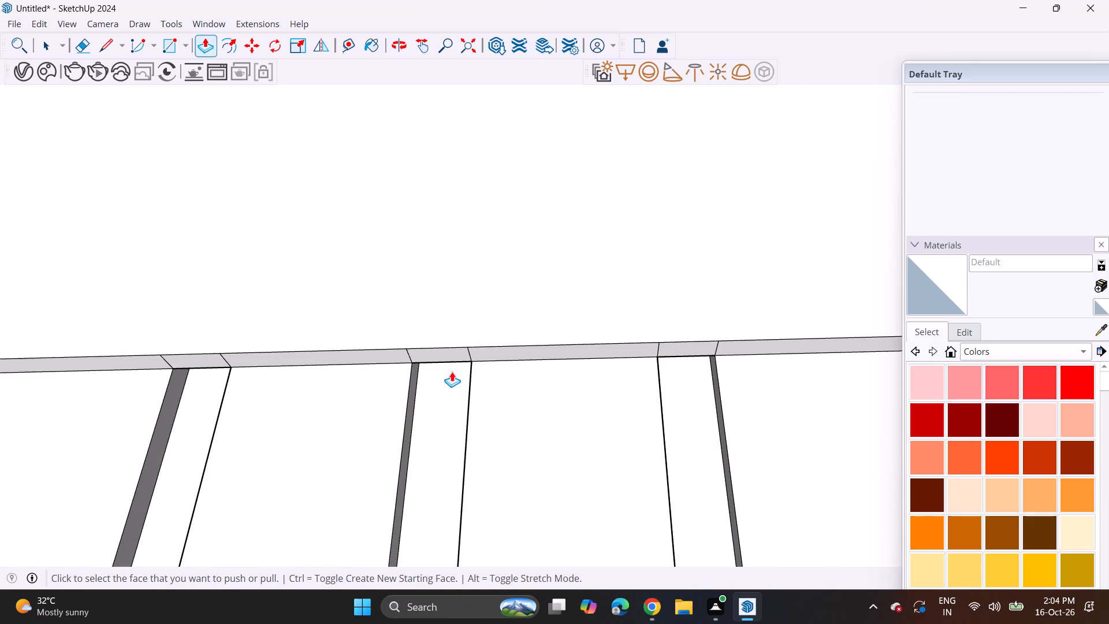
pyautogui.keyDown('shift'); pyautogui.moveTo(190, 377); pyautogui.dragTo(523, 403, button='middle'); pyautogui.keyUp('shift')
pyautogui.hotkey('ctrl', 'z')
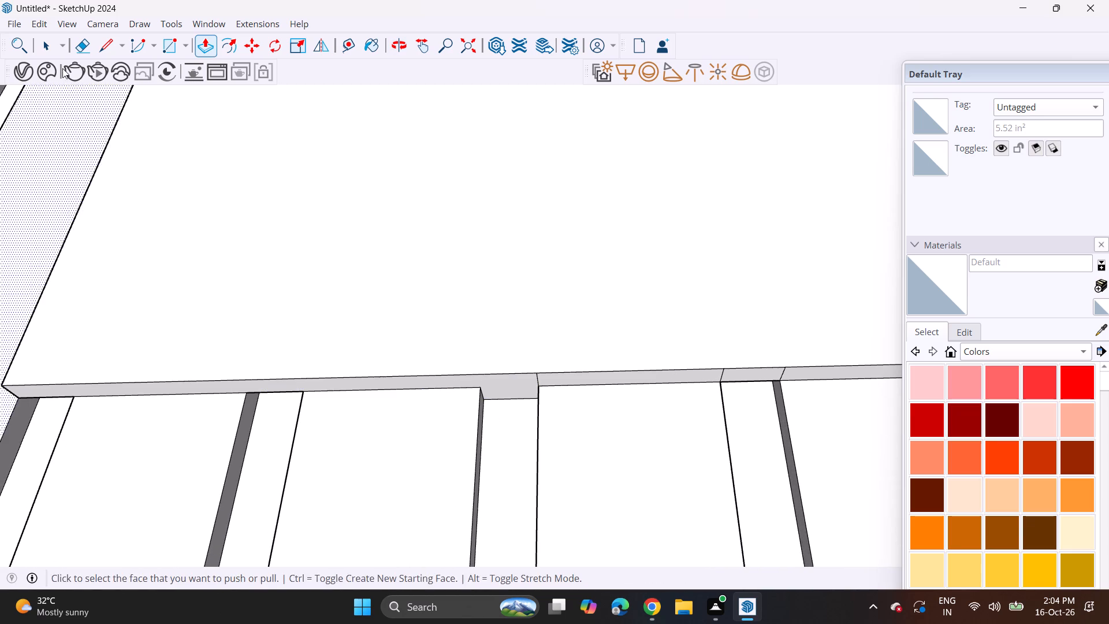
# Erase the dividing lines on the panel's underside from the deepened groove near the lower-left corner across the next four grooves.
pyautogui.click(83, 40)
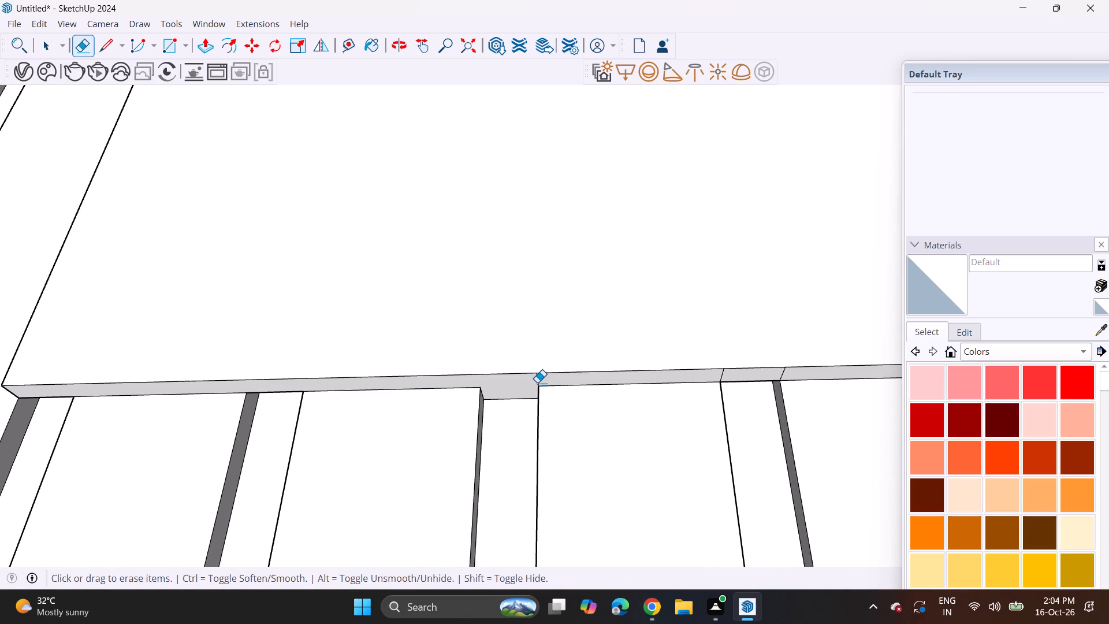
pyautogui.click(537, 382)
pyautogui.keyDown('shift'); pyautogui.moveTo(599, 387); pyautogui.dragTo(278, 382, button='middle'); pyautogui.keyUp('shift')
pyautogui.scroll(4, 406, 374)
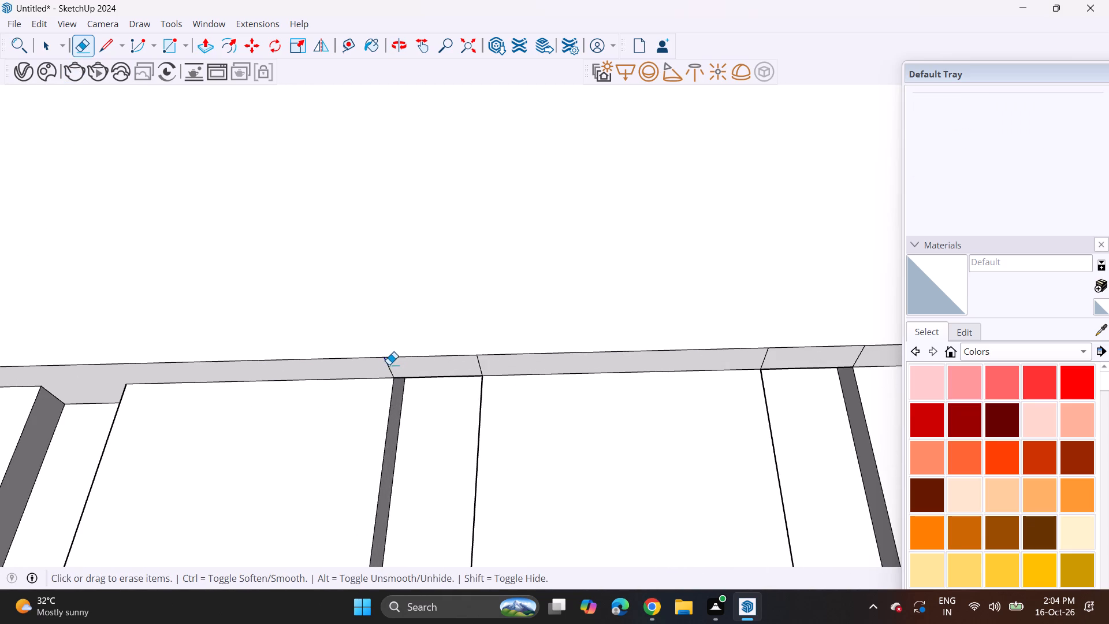
pyautogui.click(389, 365)
pyautogui.click(479, 369)
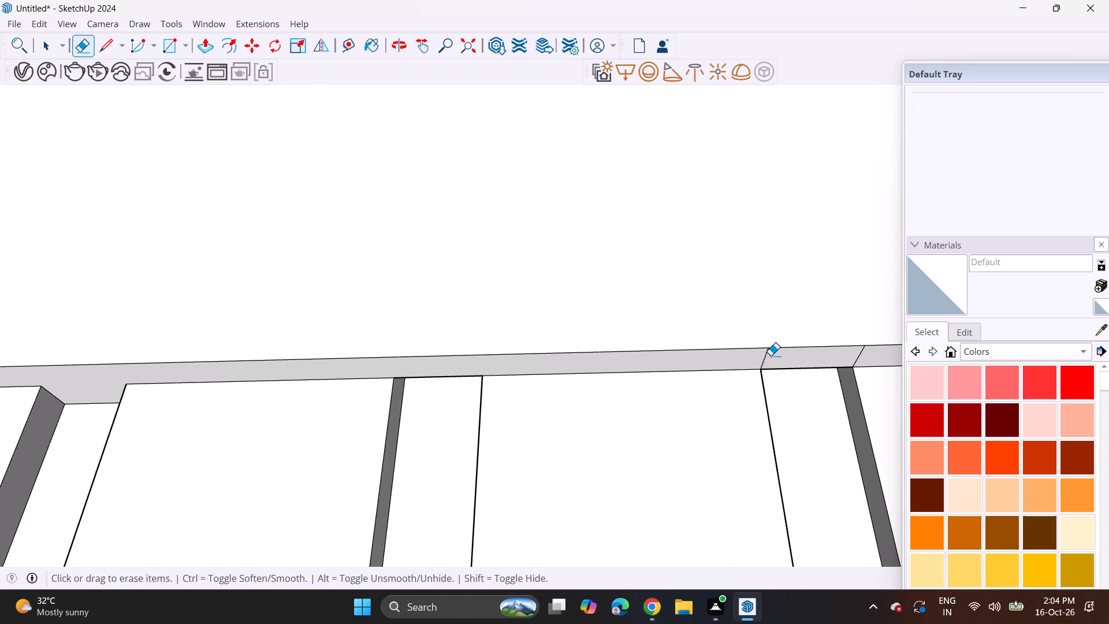
pyautogui.click(767, 356)
pyautogui.click(860, 357)
pyautogui.keyDown('shift'); pyautogui.moveTo(824, 373); pyautogui.dragTo(10, 366, button='middle'); pyautogui.keyUp('shift')
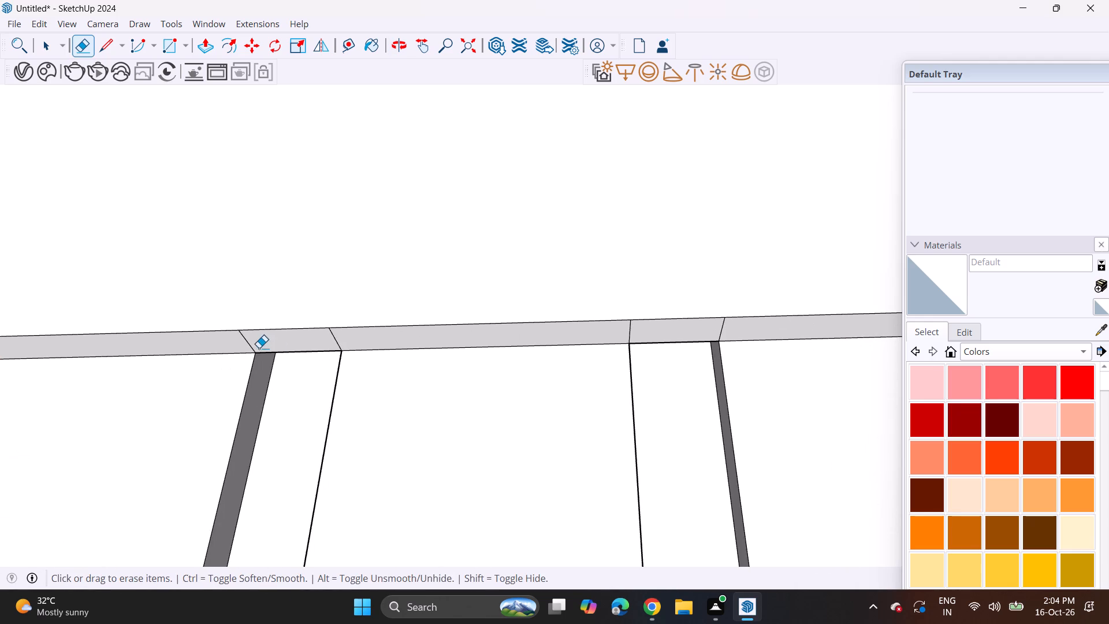
pyautogui.click(252, 342)
pyautogui.click(247, 346)
pyautogui.click(333, 341)
pyautogui.click(631, 337)
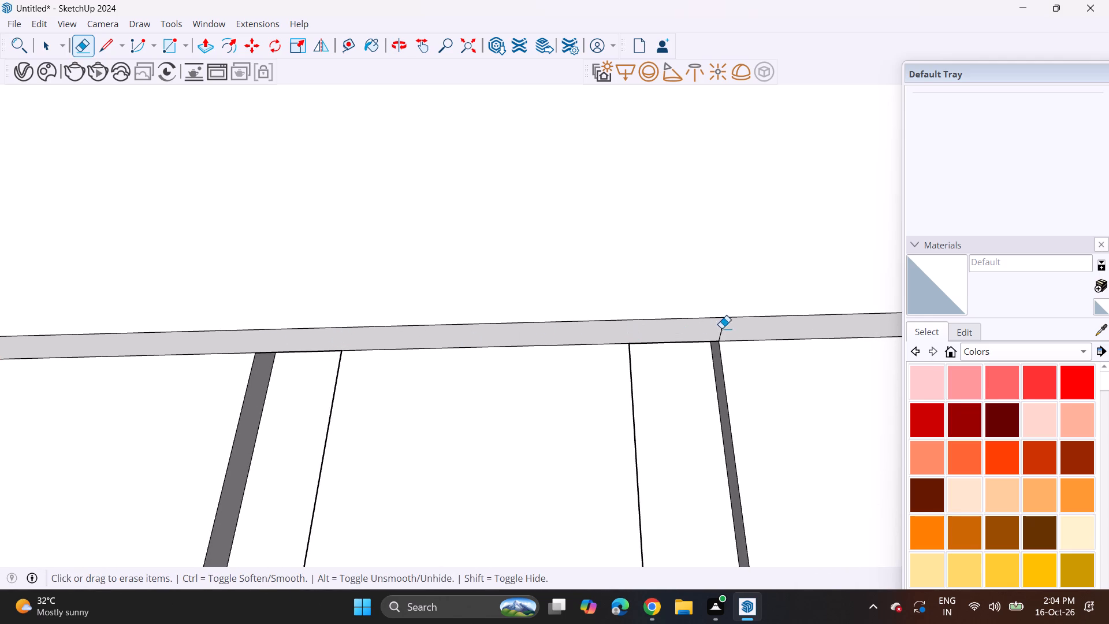
pyautogui.click(721, 328)
# Continue rightward along the panel's underside, erasing the dividing lines at the next four grooves.
pyautogui.keyDown('shift'); pyautogui.moveTo(735, 354); pyautogui.dragTo(0, 340, button='middle'); pyautogui.keyUp('shift')
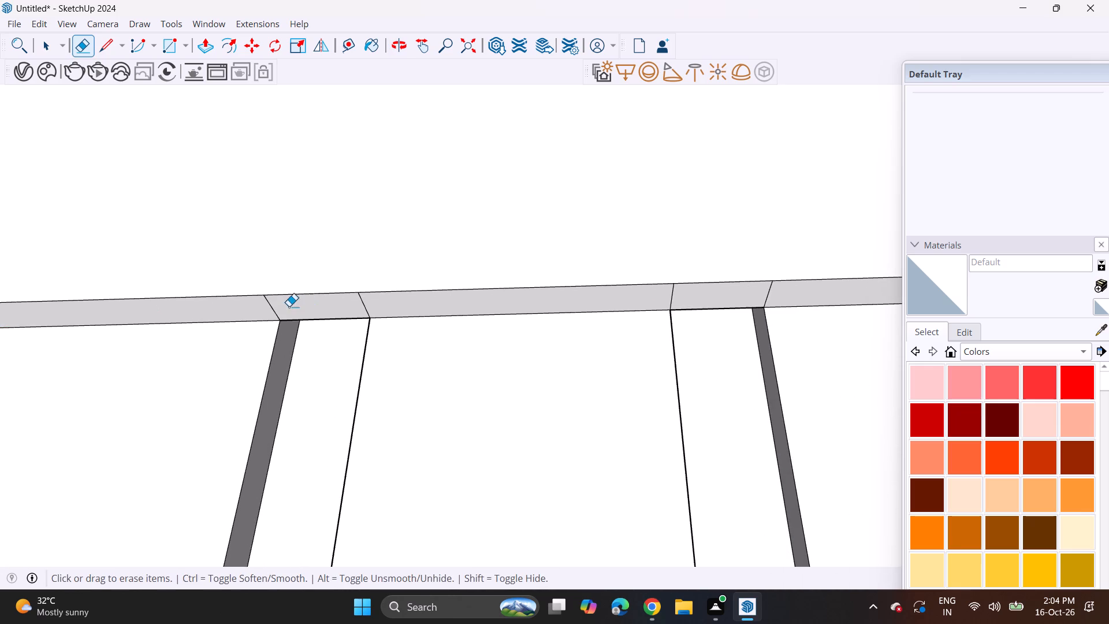
pyautogui.moveTo(276, 307); pyautogui.dragTo(249, 307)
pyautogui.moveTo(373, 310); pyautogui.dragTo(345, 309)
pyautogui.keyDown('shift'); pyautogui.moveTo(620, 300); pyautogui.dragTo(212, 300, button='middle'); pyautogui.keyUp('shift')
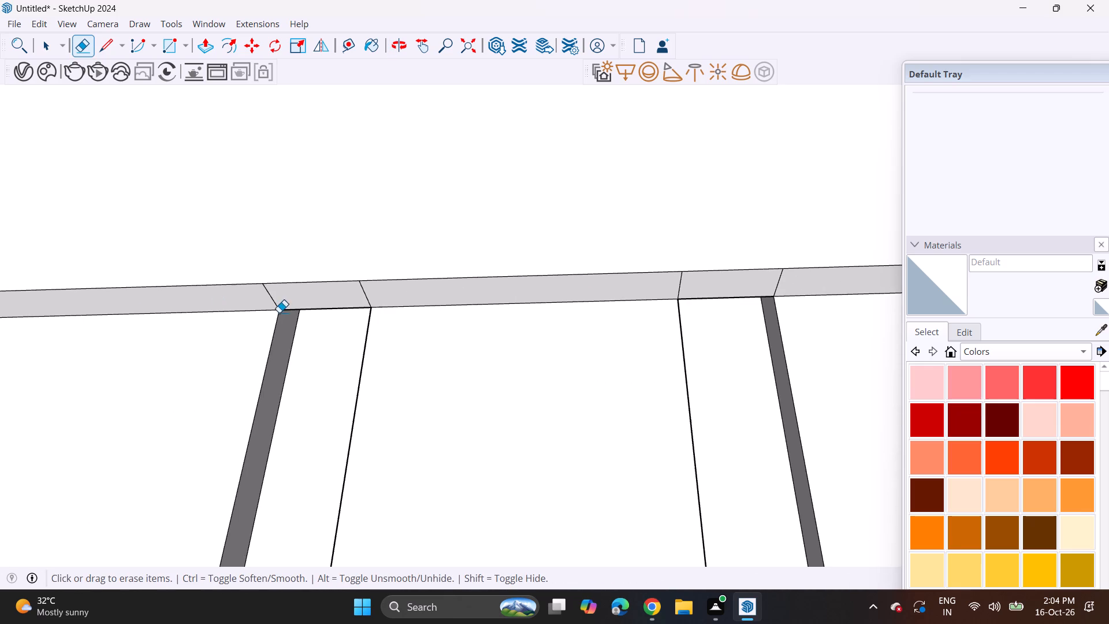
pyautogui.moveTo(284, 293); pyautogui.dragTo(245, 299)
pyautogui.moveTo(369, 294); pyautogui.dragTo(323, 295)
pyautogui.moveTo(676, 293); pyautogui.dragTo(683, 291)
pyautogui.moveTo(751, 283); pyautogui.dragTo(766, 281)
pyautogui.moveTo(783, 281); pyautogui.dragTo(762, 280)
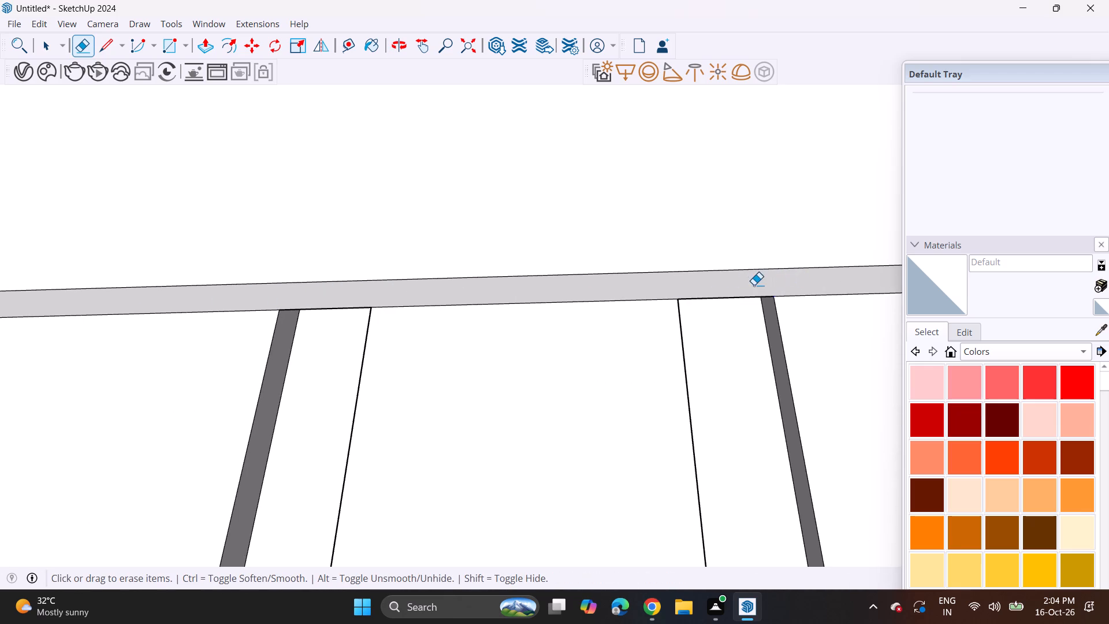
pyautogui.moveTo(756, 285); pyautogui.dragTo(0, 283, button='middle')
pyautogui.moveTo(352, 265); pyautogui.dragTo(317, 270)
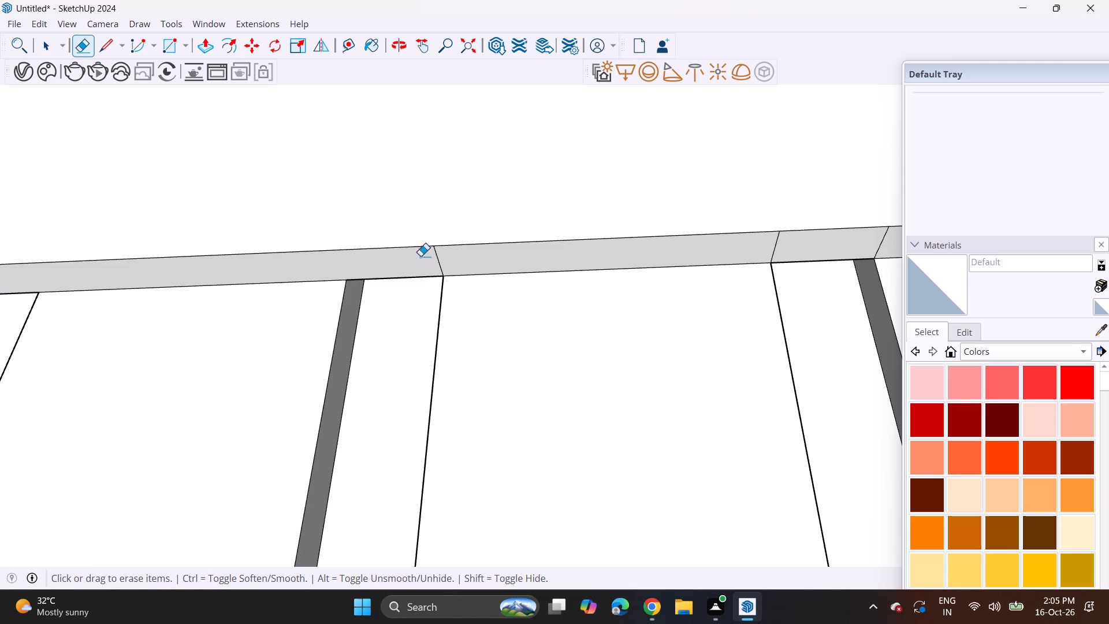
pyautogui.moveTo(444, 258); pyautogui.dragTo(411, 258)
# Erase the pairs of dividing lines at the following four grooves along the panel's underside.
pyautogui.keyDown('shift'); pyautogui.moveTo(526, 266); pyautogui.dragTo(136, 255, button='middle'); pyautogui.keyUp('shift')
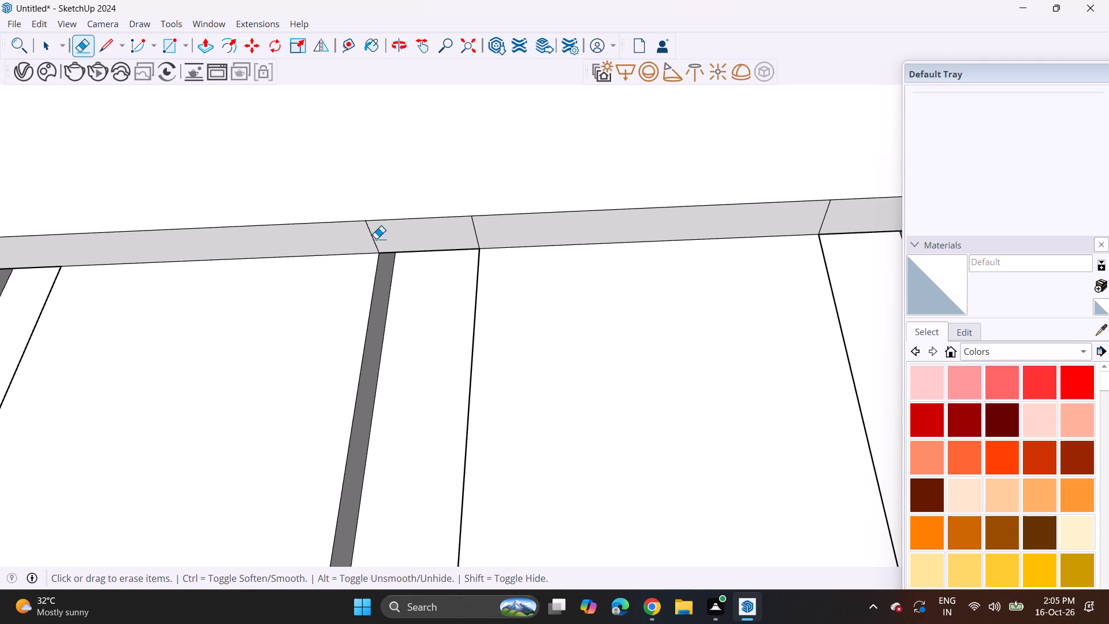
pyautogui.moveTo(376, 239); pyautogui.dragTo(323, 244)
pyautogui.moveTo(489, 232); pyautogui.dragTo(427, 237)
pyautogui.keyDown('shift'); pyautogui.moveTo(542, 240); pyautogui.dragTo(29, 258, button='middle'); pyautogui.keyUp('shift')
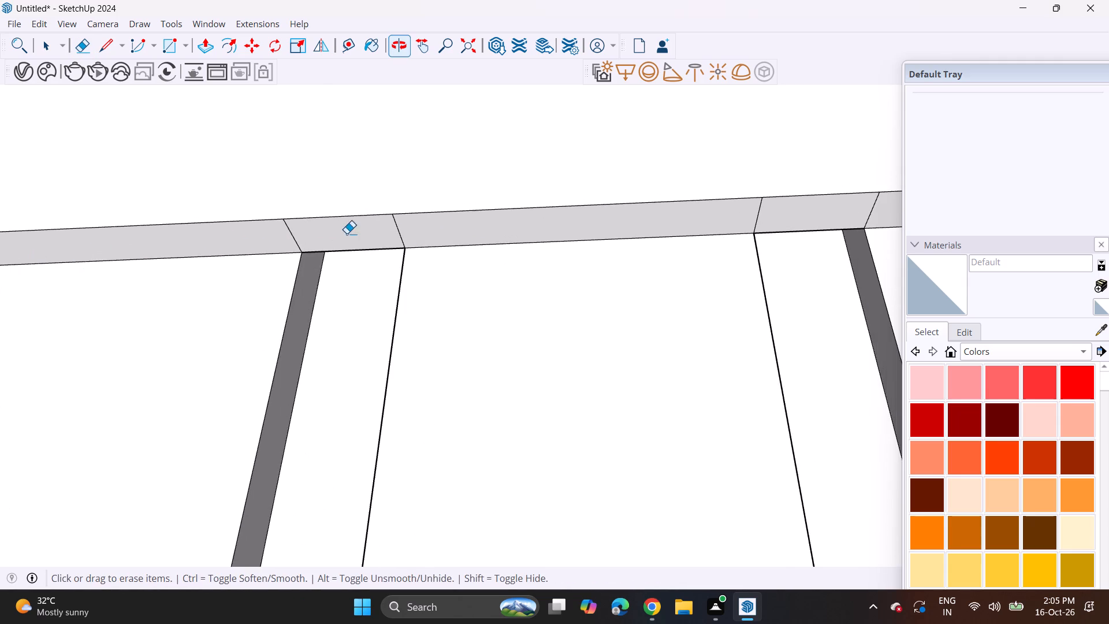
pyautogui.moveTo(305, 233); pyautogui.dragTo(269, 233)
pyautogui.moveTo(408, 229); pyautogui.dragTo(359, 228)
pyautogui.keyDown('shift'); pyautogui.moveTo(475, 219); pyautogui.dragTo(0, 220, button='middle'); pyautogui.keyUp('shift')
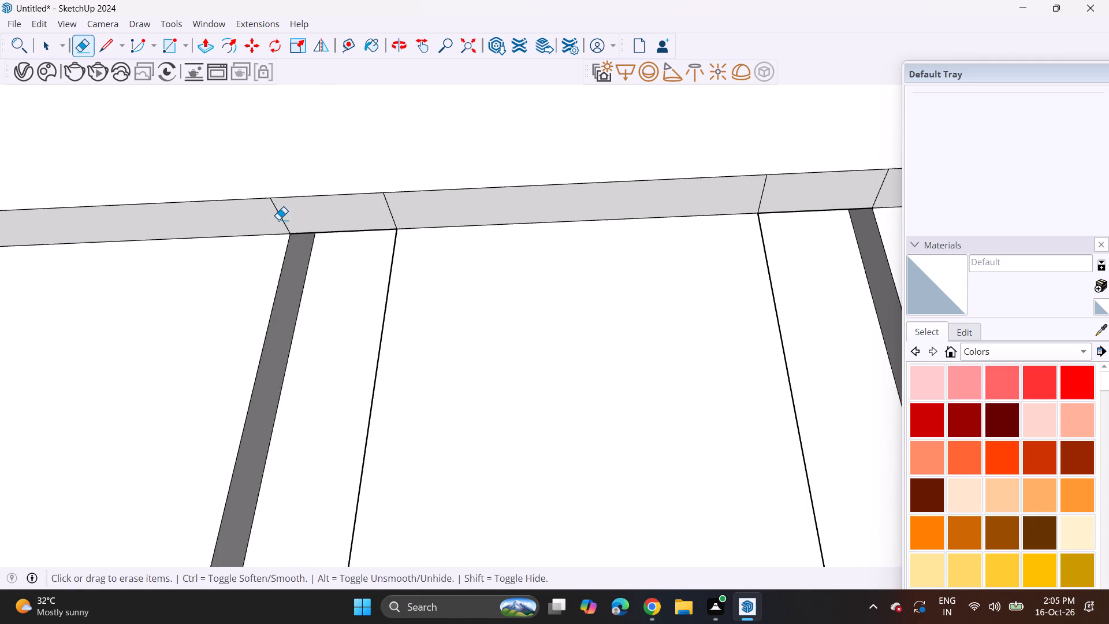
pyautogui.moveTo(278, 220); pyautogui.dragTo(252, 220)
pyautogui.moveTo(308, 214); pyautogui.dragTo(228, 225)
pyautogui.moveTo(401, 208); pyautogui.dragTo(355, 210)
pyautogui.keyDown('shift'); pyautogui.moveTo(516, 206); pyautogui.dragTo(98, 207, button='middle'); pyautogui.keyUp('shift')
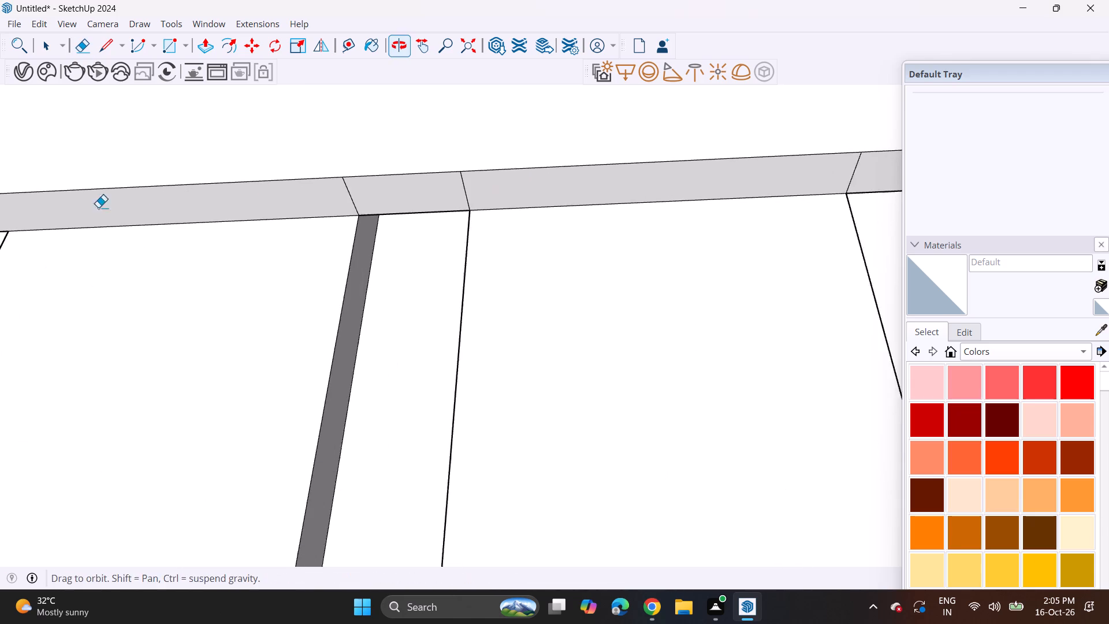
pyautogui.moveTo(359, 190); pyautogui.dragTo(300, 202)
pyautogui.moveTo(431, 196); pyautogui.dragTo(395, 202)
pyautogui.moveTo(541, 195); pyautogui.dragTo(448, 200, button='middle')
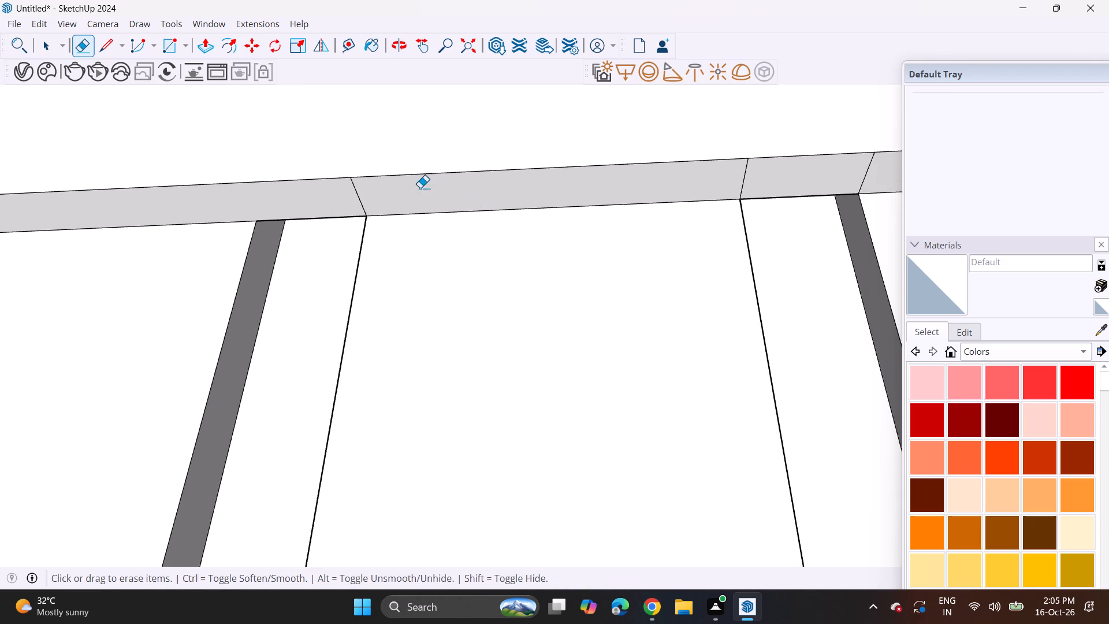
pyautogui.moveTo(362, 188); pyautogui.dragTo(333, 193)
# Erase the pairs of dividing lines at the next four grooves along the panel's underside.
pyautogui.keyDown('shift'); pyautogui.moveTo(477, 206); pyautogui.dragTo(70, 249, button='middle'); pyautogui.keyUp('shift')
pyautogui.moveTo(336, 224); pyautogui.dragTo(272, 221)
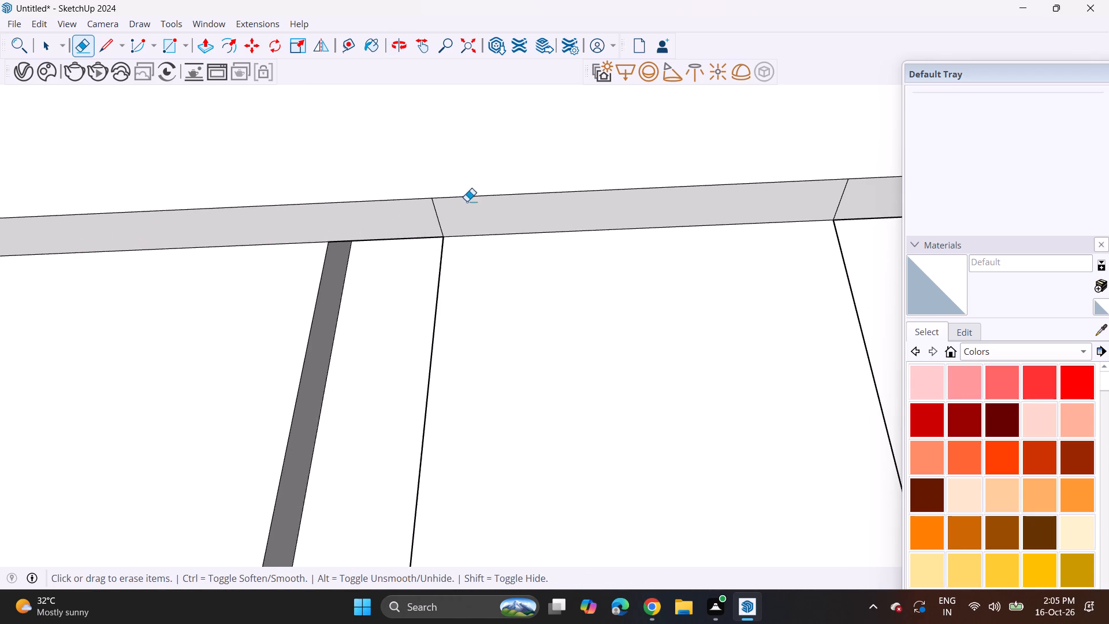
pyautogui.moveTo(451, 215); pyautogui.dragTo(363, 215)
pyautogui.keyDown('shift'); pyautogui.moveTo(576, 204); pyautogui.dragTo(121, 207, button='middle'); pyautogui.keyUp('shift')
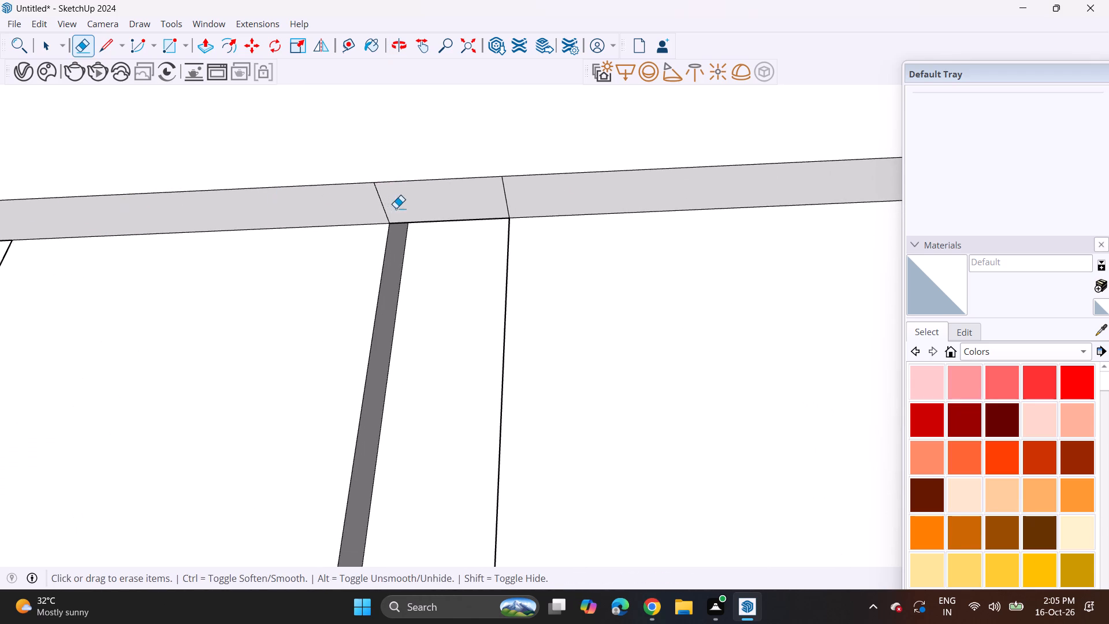
pyautogui.moveTo(396, 208); pyautogui.dragTo(314, 219)
pyautogui.moveTo(516, 195); pyautogui.dragTo(439, 205)
pyautogui.keyDown('shift'); pyautogui.moveTo(659, 175); pyautogui.dragTo(64, 176, button='middle'); pyautogui.keyUp('shift')
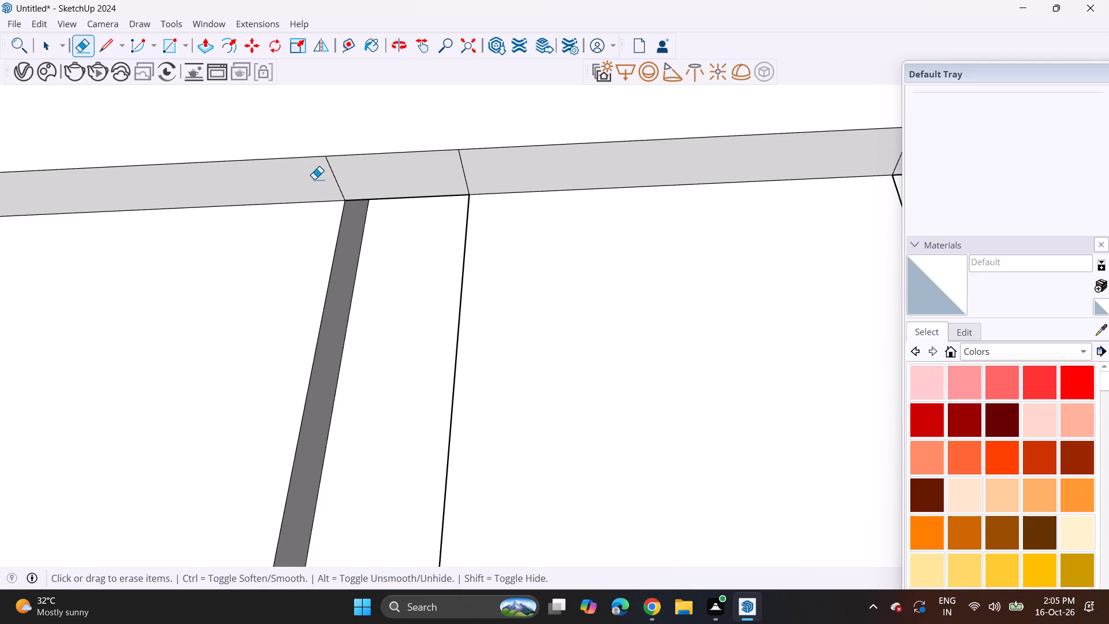
pyautogui.moveTo(328, 185); pyautogui.dragTo(377, 176)
pyautogui.moveTo(461, 176); pyautogui.dragTo(489, 173)
pyautogui.keyDown('shift'); pyautogui.moveTo(549, 174); pyautogui.dragTo(104, 173, button='middle'); pyautogui.keyUp('shift')
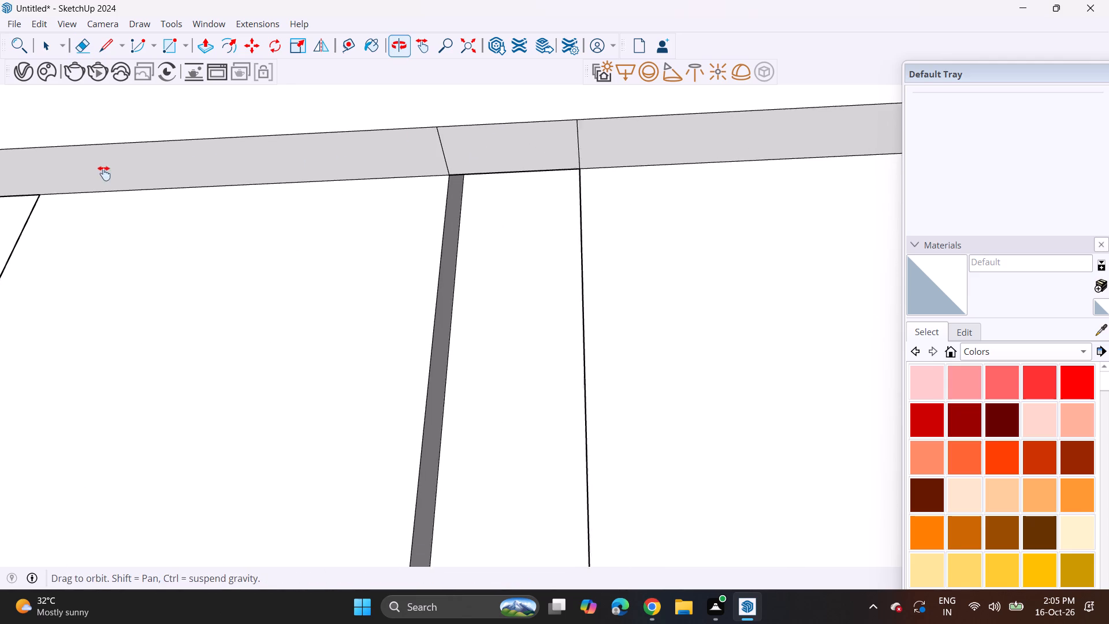
pyautogui.keyDown('shift'); pyautogui.moveTo(104, 173); pyautogui.dragTo(96, 172, button='middle'); pyautogui.keyUp('shift')
pyautogui.moveTo(442, 147); pyautogui.dragTo(362, 150)
pyautogui.moveTo(579, 147); pyautogui.dragTo(548, 143)
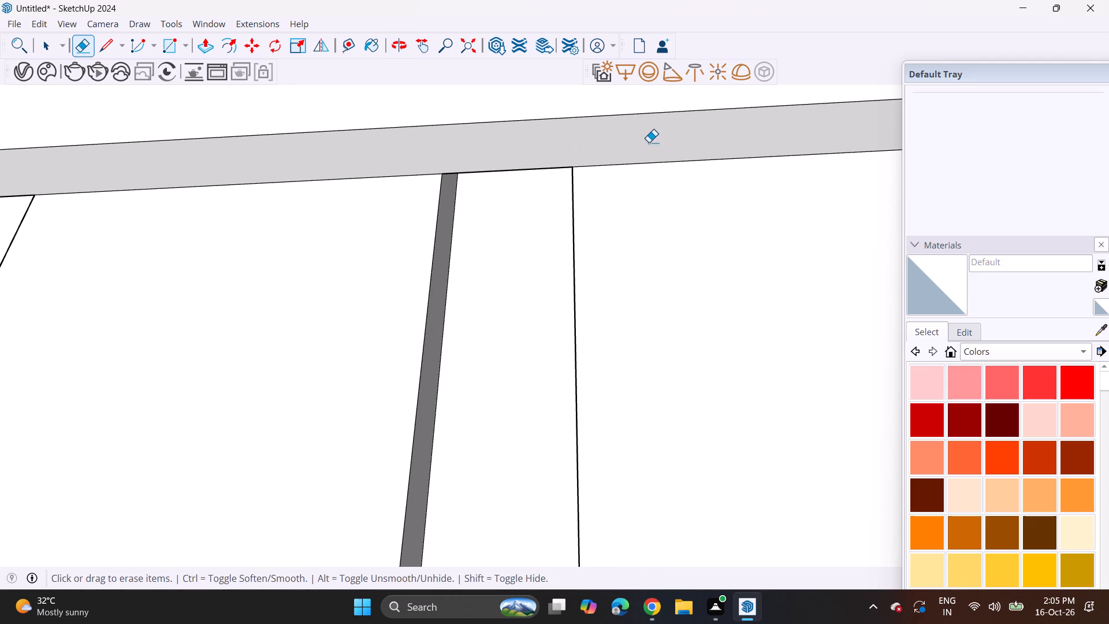
# Erase the dividing lines at the last three grooves of the underside, finishing toward the panel's lower-right corner.
pyautogui.keyDown('shift'); pyautogui.moveTo(608, 148); pyautogui.dragTo(0, 183, button='middle'); pyautogui.keyUp('shift')
pyautogui.moveTo(404, 156); pyautogui.dragTo(356, 155)
pyautogui.moveTo(566, 131); pyautogui.dragTo(520, 128)
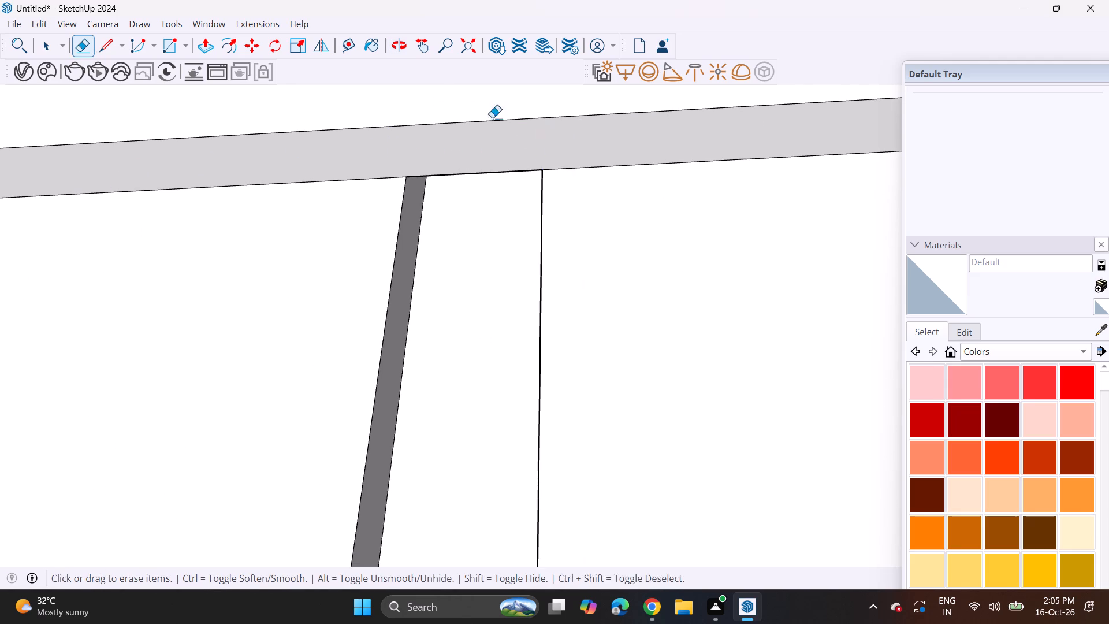
pyautogui.keyDown('shift'); pyautogui.moveTo(634, 138); pyautogui.dragTo(2, 185, button='middle'); pyautogui.keyUp('shift')
pyautogui.click(404, 166)
pyautogui.moveTo(364, 171); pyautogui.dragTo(353, 173)
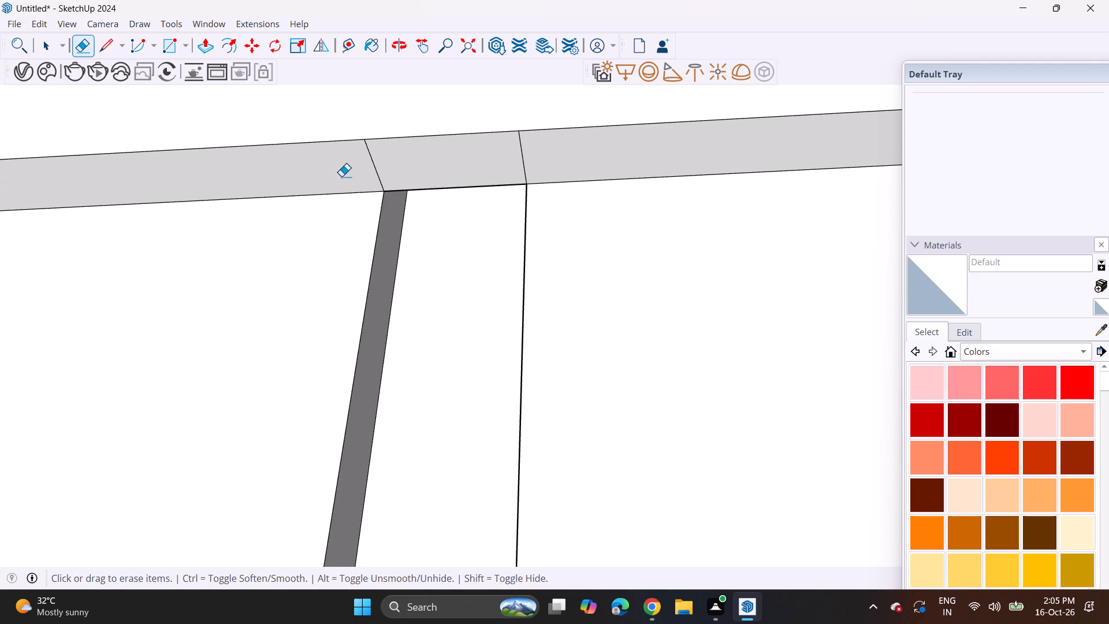
pyautogui.moveTo(541, 157); pyautogui.dragTo(493, 160)
pyautogui.moveTo(437, 161); pyautogui.dragTo(344, 159)
pyautogui.keyDown('shift'); pyautogui.moveTo(552, 151); pyautogui.dragTo(0, 185, button='middle'); pyautogui.keyUp('shift')
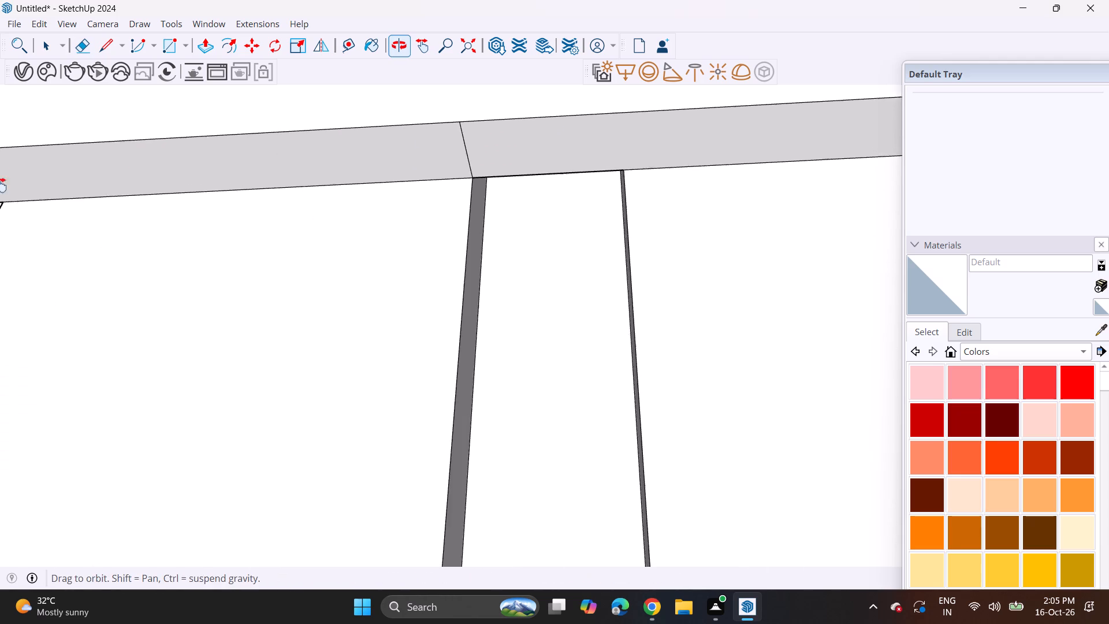
pyautogui.keyDown('shift'); pyautogui.moveTo(0, 185); pyautogui.dragTo(0, 189, button='middle'); pyautogui.keyUp('shift')
pyautogui.moveTo(508, 164); pyautogui.dragTo(386, 161)
# Push/Pull the merged underside face of the central panel downward over the slatted wall.
pyautogui.moveTo(639, 156); pyautogui.dragTo(727, 206, button='middle')
pyautogui.keyDown('shift'); pyautogui.moveTo(753, 202); pyautogui.dragTo(39, 221, button='middle'); pyautogui.keyUp('shift')
pyautogui.moveTo(865, 196); pyautogui.dragTo(453, 206, button='middle')
pyautogui.keyDown('shift'); pyautogui.scroll(1, 563, 205); pyautogui.keyUp('shift')
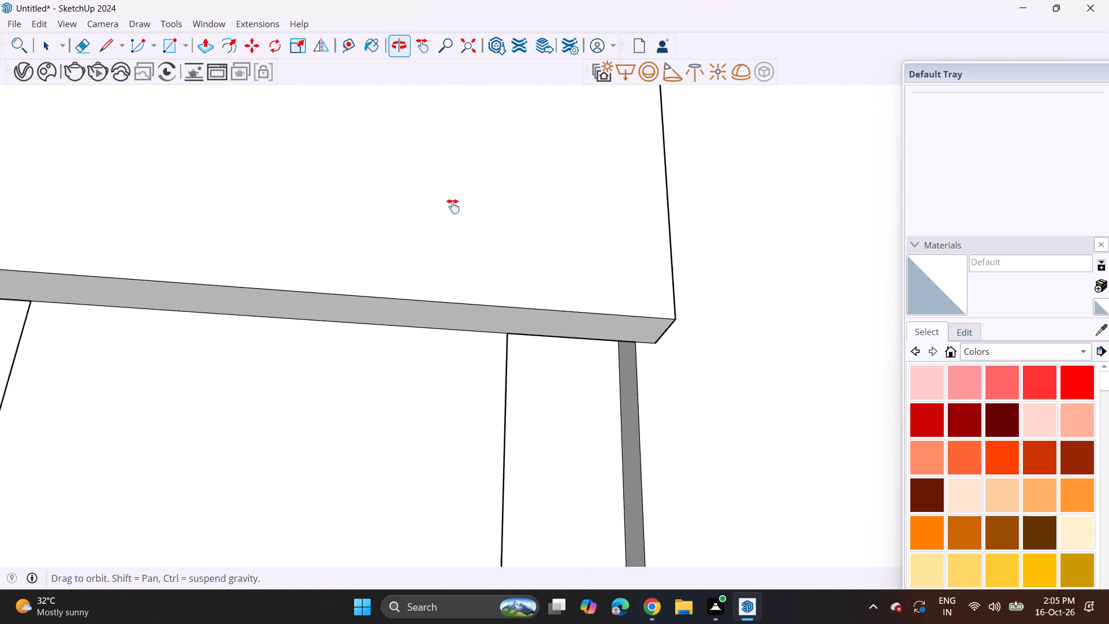
pyautogui.moveTo(453, 206); pyautogui.dragTo(1044, 105, button='middle')
pyautogui.scroll(-2, 925, 45)
pyautogui.scroll(-10, 584, 183)
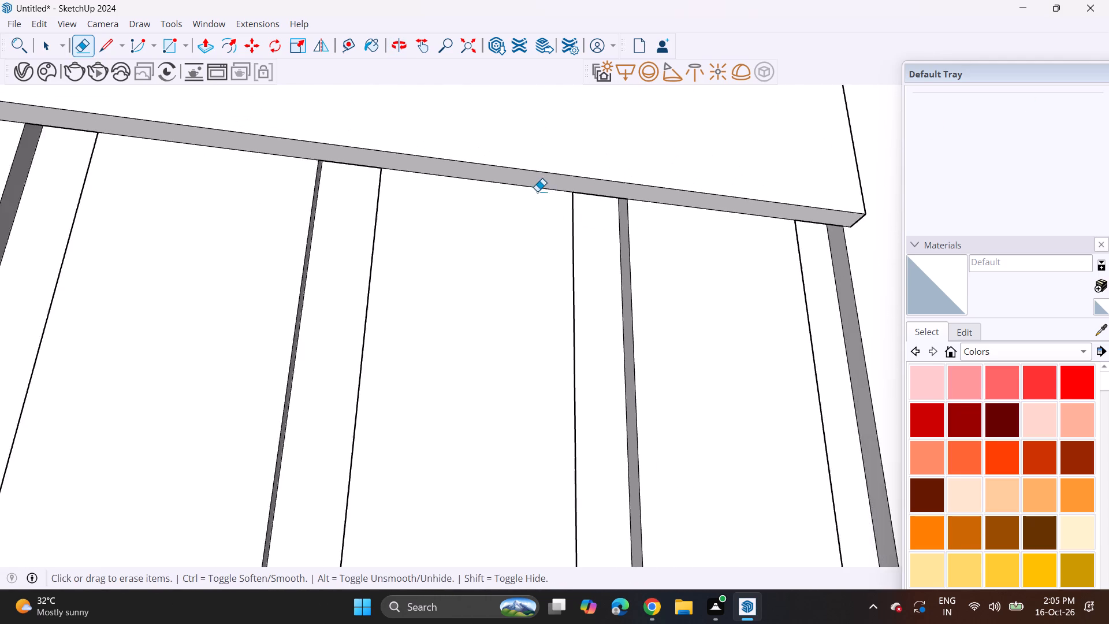
pyautogui.scroll(-8, 537, 191)
pyautogui.click(203, 46)
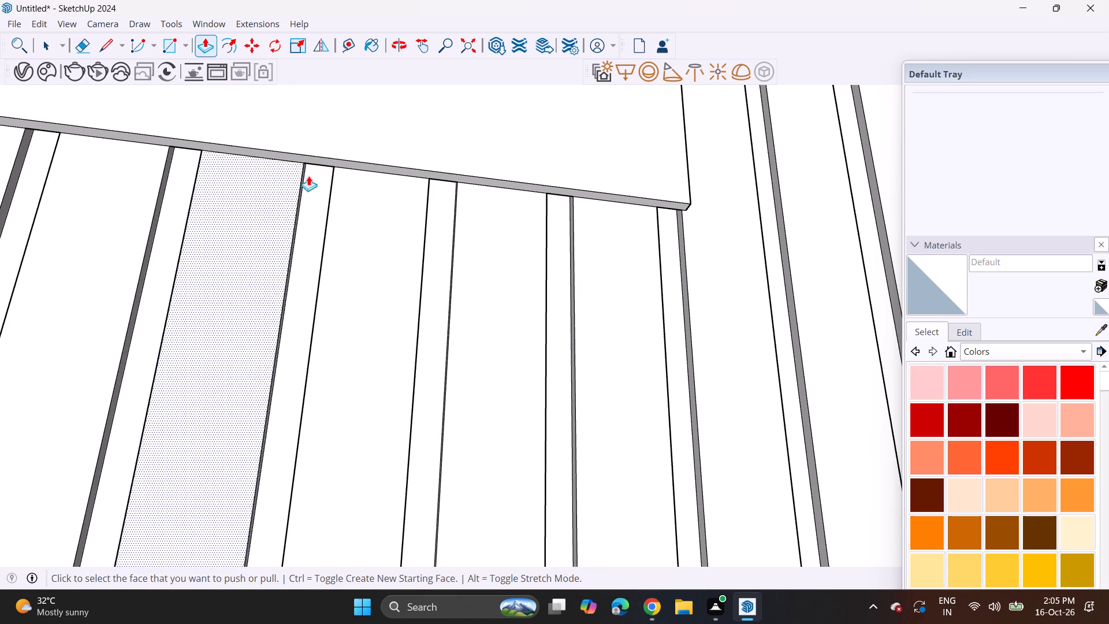
pyautogui.click(332, 166)
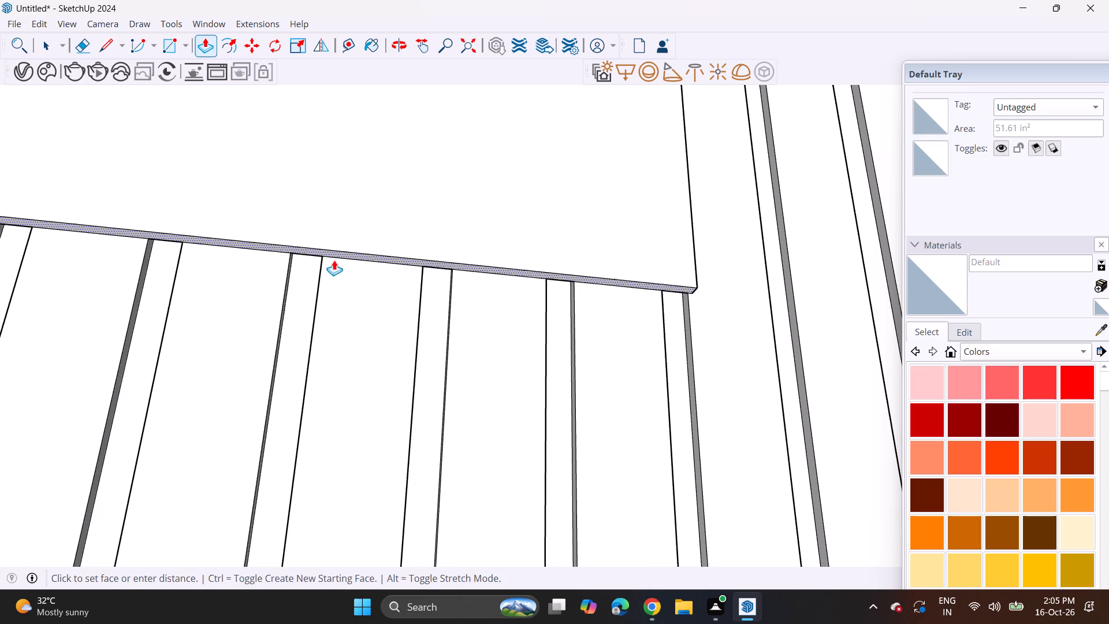
pyautogui.click(332, 291)
# Examine the extended central panel and the whole TV unit from the front.
pyautogui.scroll(-5, 478, 237)
pyautogui.moveTo(484, 248); pyautogui.dragTo(473, 317, button='middle')
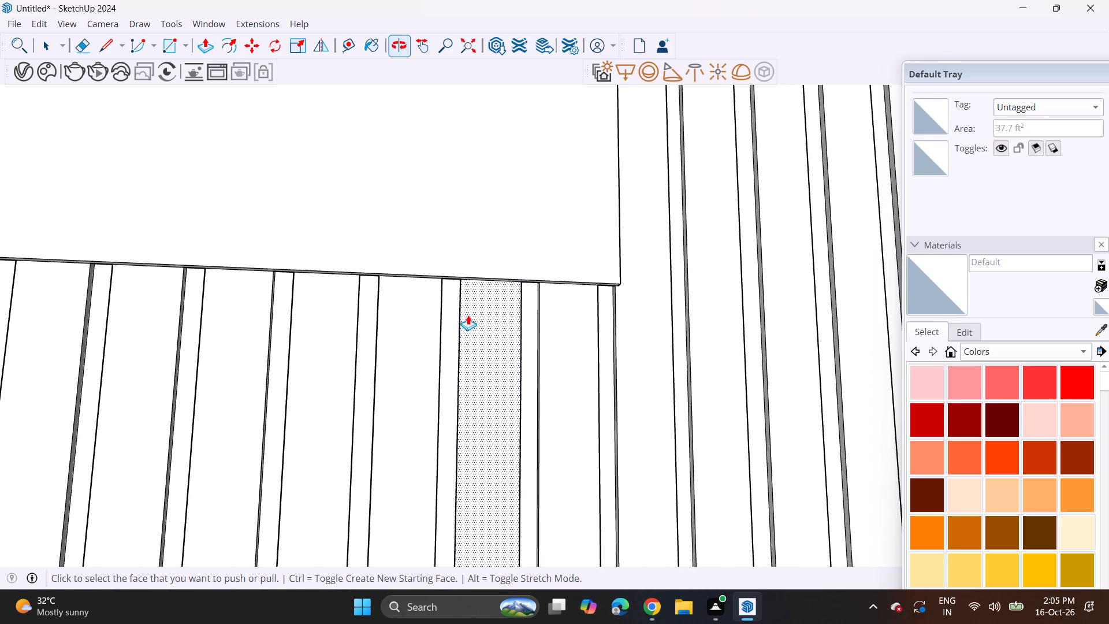
pyautogui.scroll(-13, 455, 288)
pyautogui.keyDown('shift'); pyautogui.moveTo(452, 296); pyautogui.dragTo(693, 369, button='middle'); pyautogui.keyUp('shift')
pyautogui.moveTo(628, 459); pyautogui.dragTo(618, 471, button='middle')
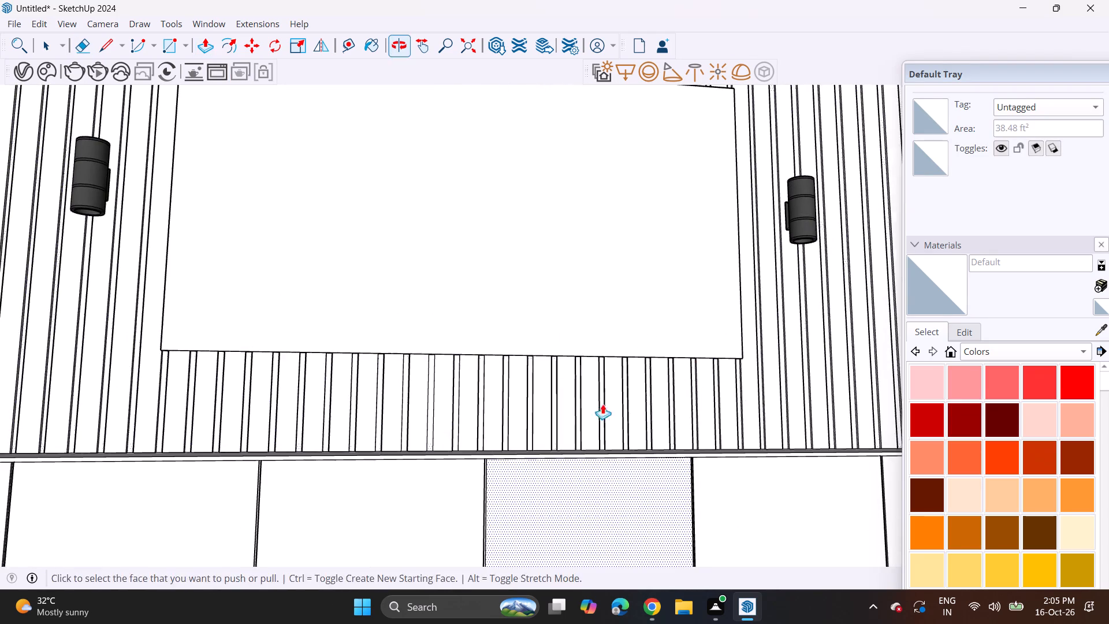
pyautogui.moveTo(568, 358); pyautogui.dragTo(538, 417, button='middle')
pyautogui.scroll(-6, 532, 298)
pyautogui.moveTo(595, 314); pyautogui.dragTo(548, 310, button='middle')
pyautogui.moveTo(564, 315); pyautogui.dragTo(650, 332, button='middle')
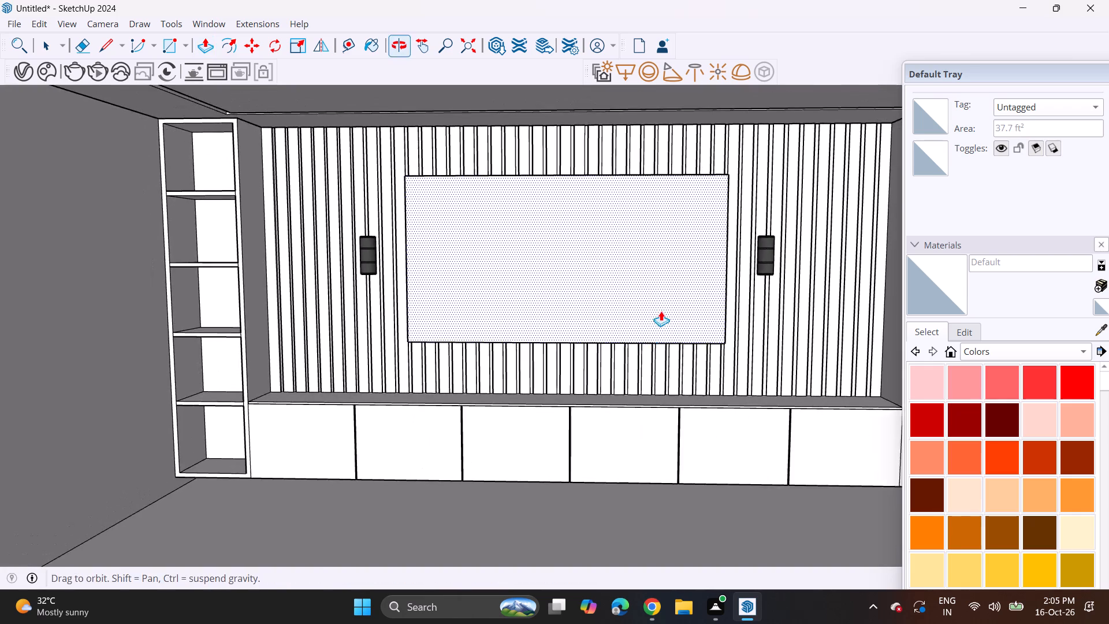
pyautogui.moveTo(631, 318); pyautogui.dragTo(647, 320, button='middle')
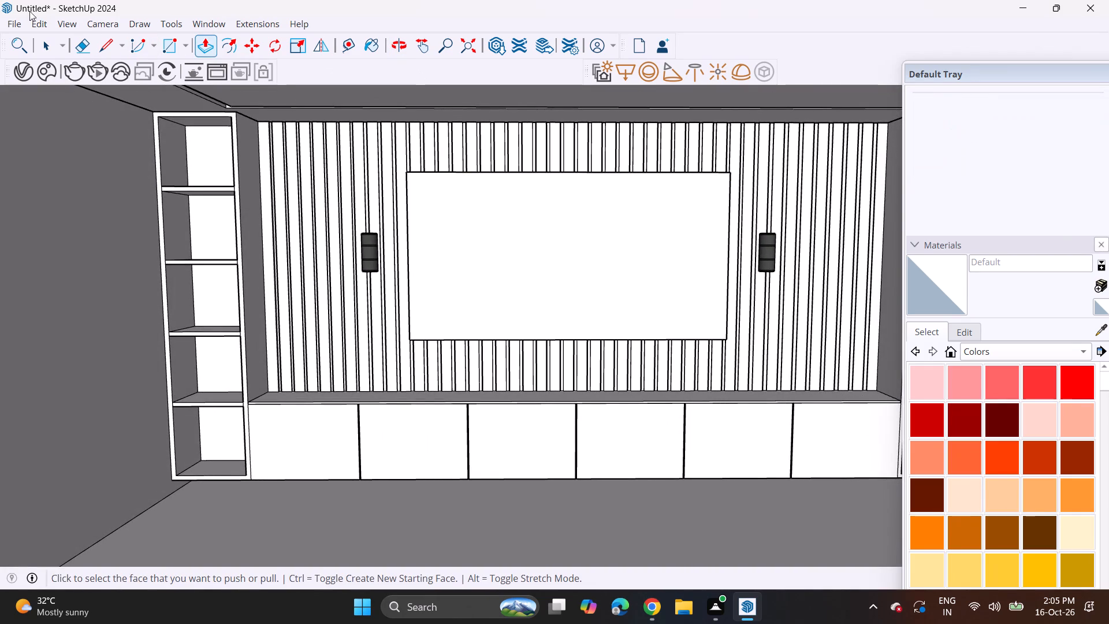
# Import the TV model Group_12 (1) from Downloads and place it on the floor in front of the low cabinet.
pyautogui.click(14, 29)
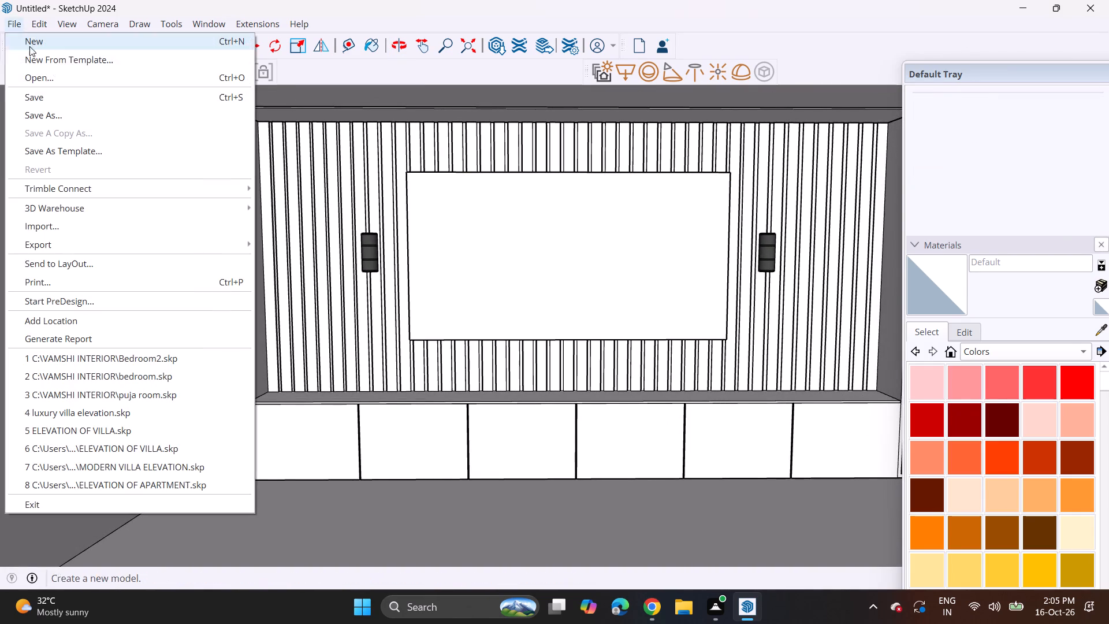
pyautogui.click(65, 232)
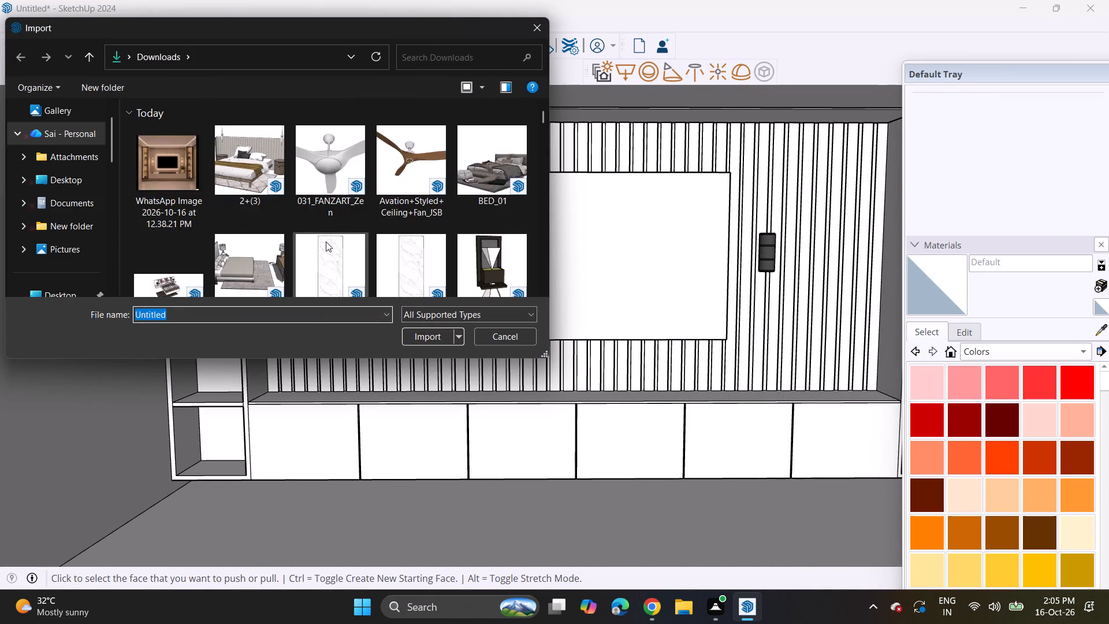
pyautogui.scroll(-6, 326, 242)
pyautogui.scroll(-3, 397, 221)
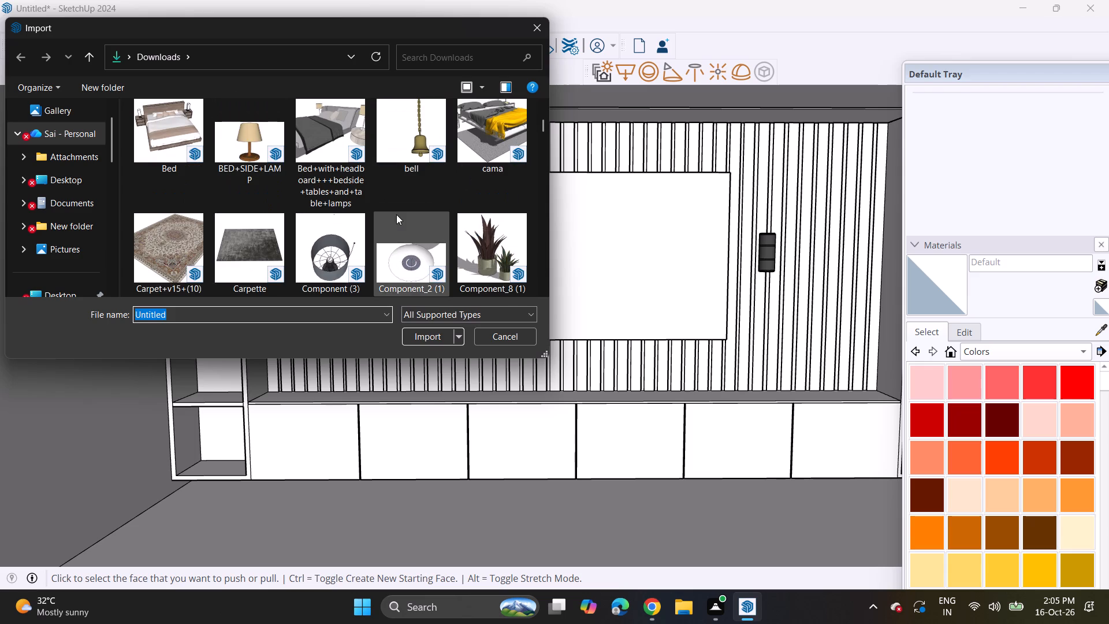
pyautogui.scroll(-5, 398, 214)
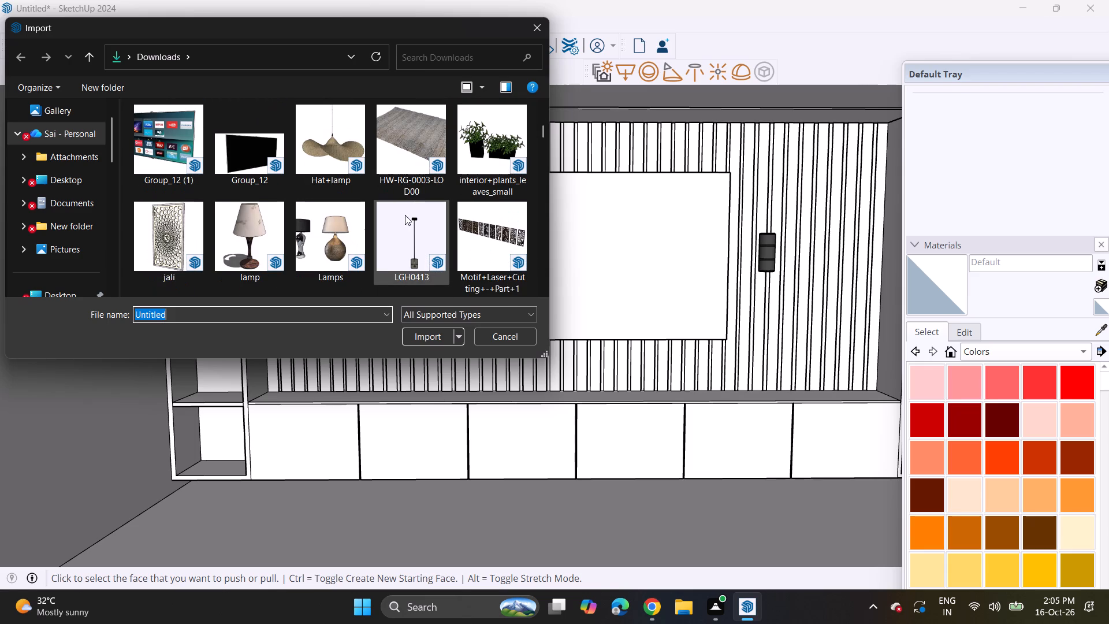
pyautogui.click(148, 136)
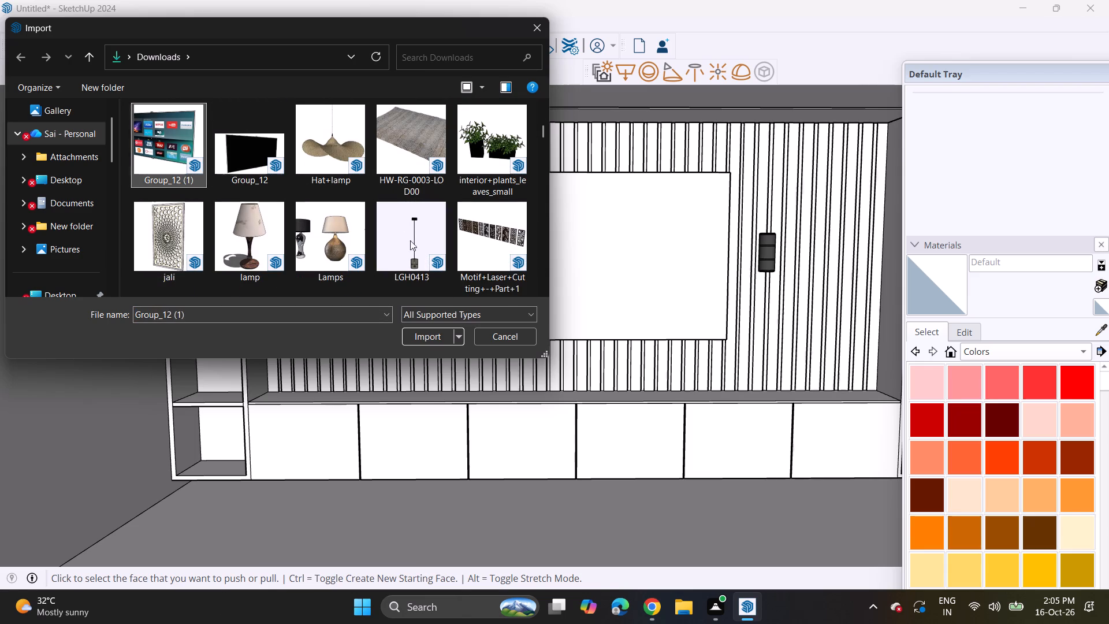
pyautogui.click(442, 340)
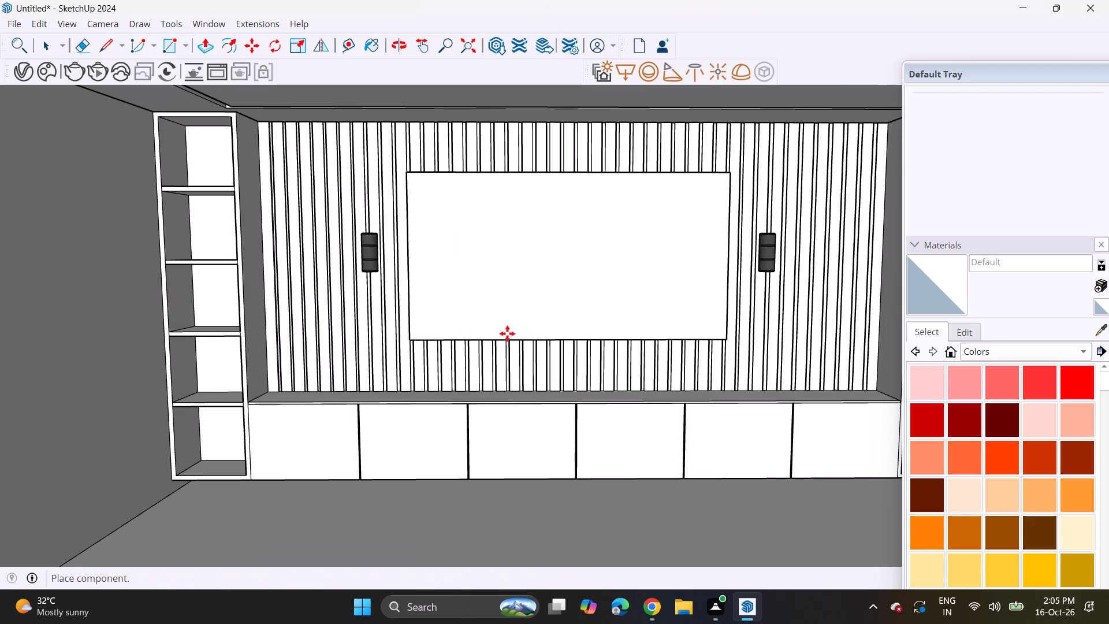
pyautogui.click(702, 545)
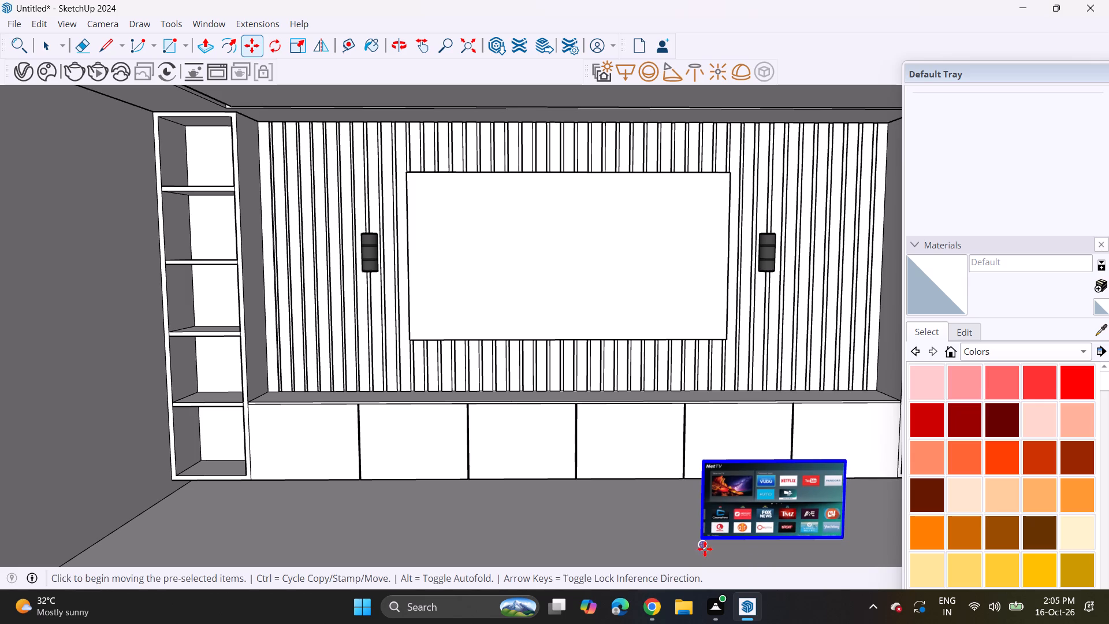
# Move the TV by its lower-left corner from the floor onto the central panel's bottom edge.
pyautogui.click(698, 543)
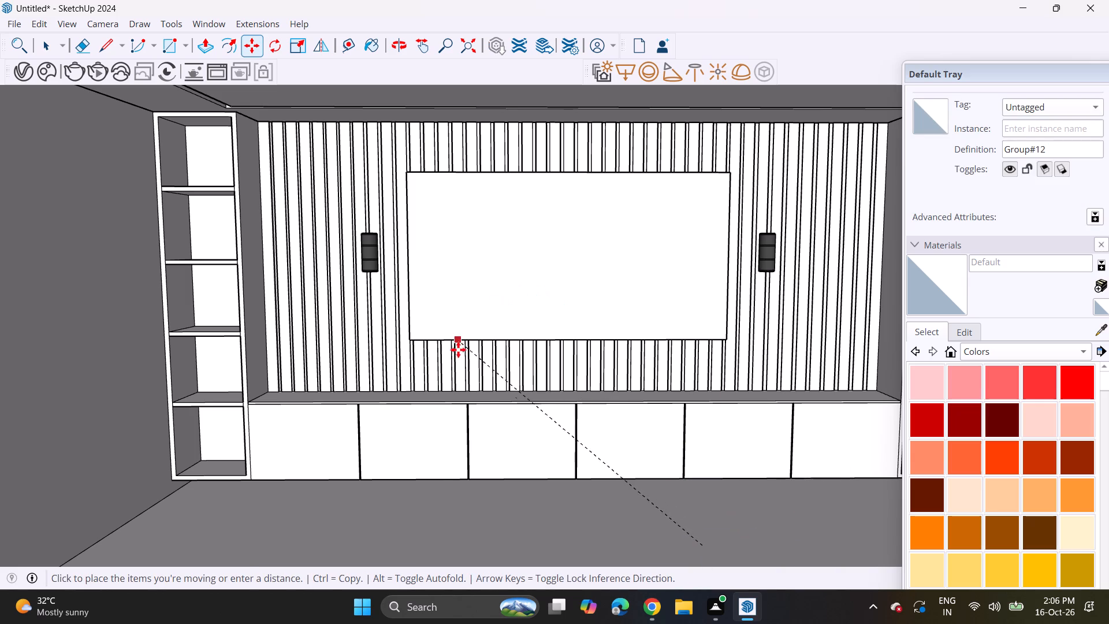
pyautogui.click(620, 528)
pyautogui.moveTo(637, 536); pyautogui.dragTo(756, 517, button='middle')
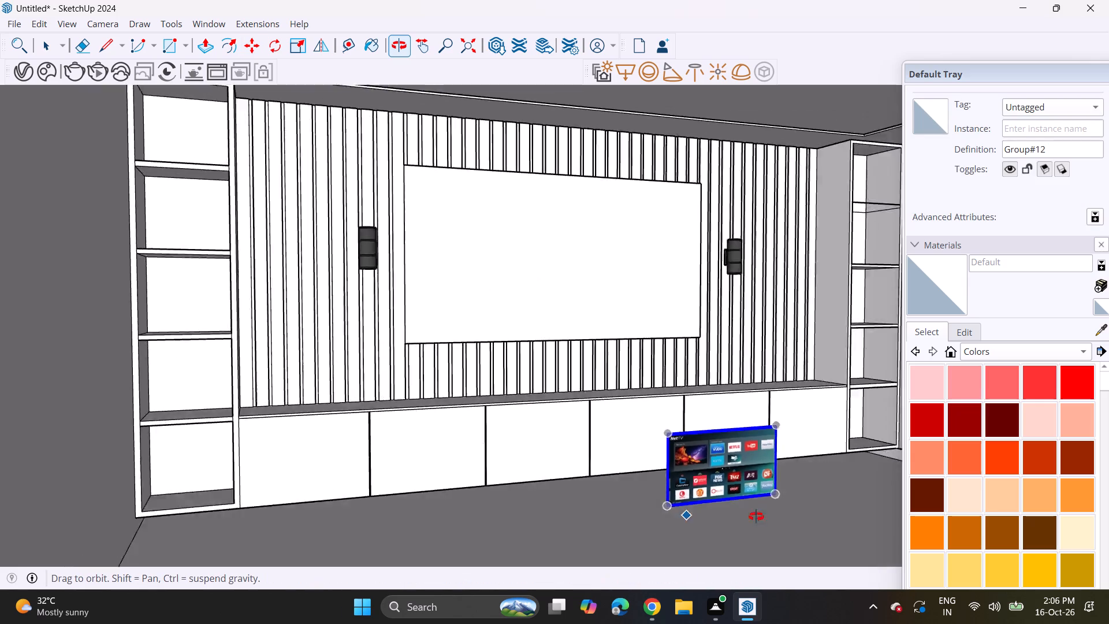
pyautogui.moveTo(756, 517); pyautogui.dragTo(706, 526, button='middle')
pyautogui.scroll(3, 608, 502)
pyautogui.moveTo(606, 499); pyautogui.dragTo(496, 473, button='middle')
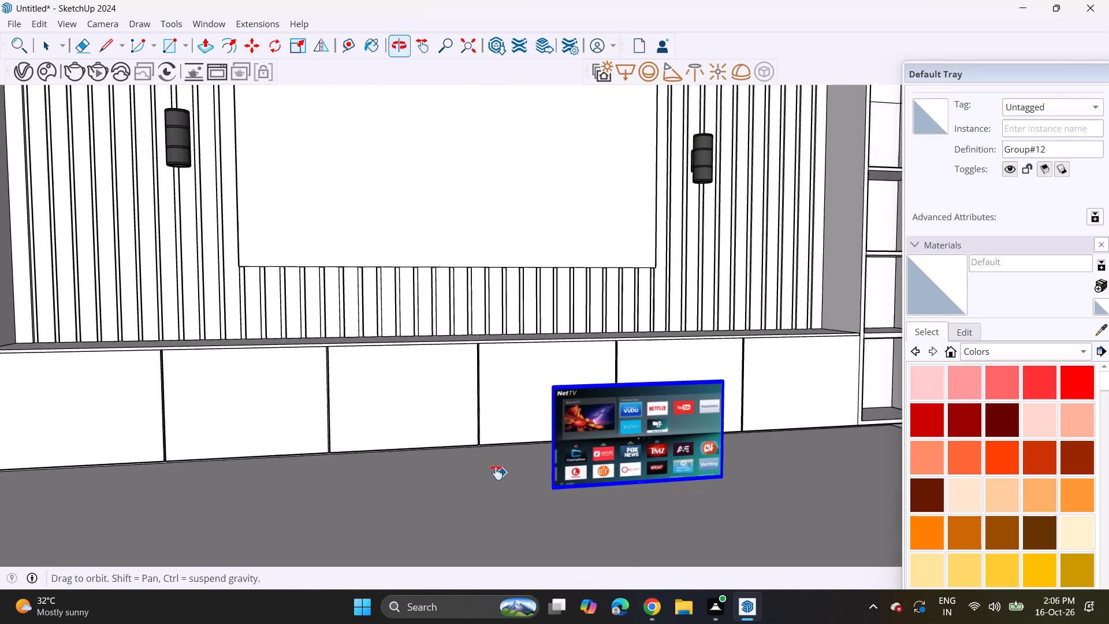
pyautogui.moveTo(496, 473); pyautogui.dragTo(494, 473, button='middle')
pyautogui.moveTo(487, 474); pyautogui.dragTo(551, 535, button='middle')
pyautogui.click(581, 512)
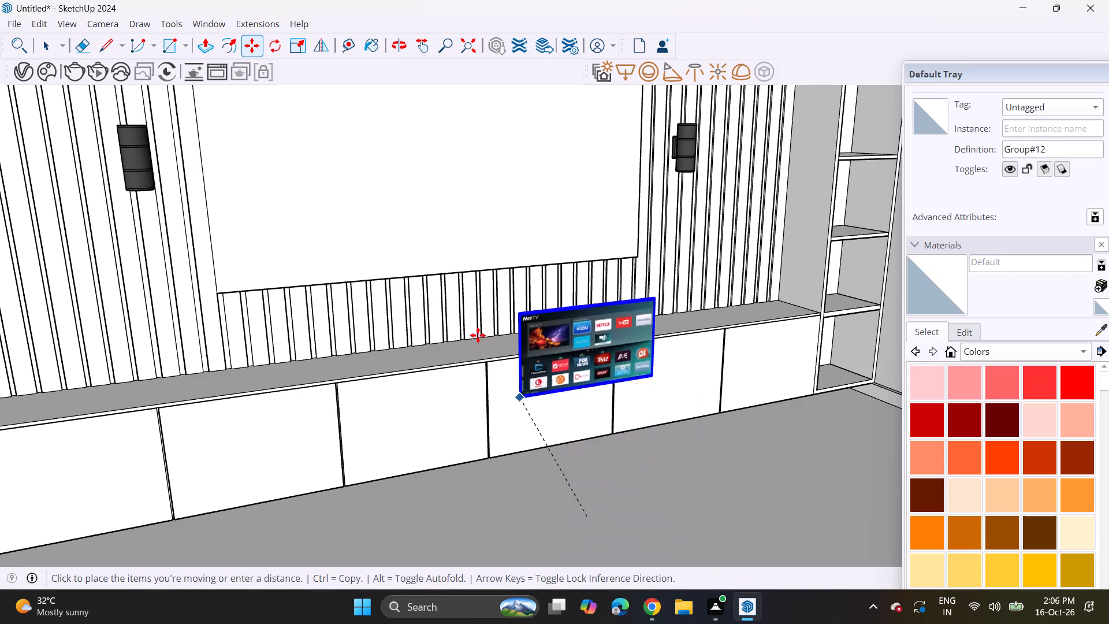
pyautogui.click(317, 287)
# Scale the TV up uniformly from its upper-right corner until it reaches close to the central panel's right edge.
pyautogui.moveTo(480, 289); pyautogui.dragTo(399, 263, button='middle')
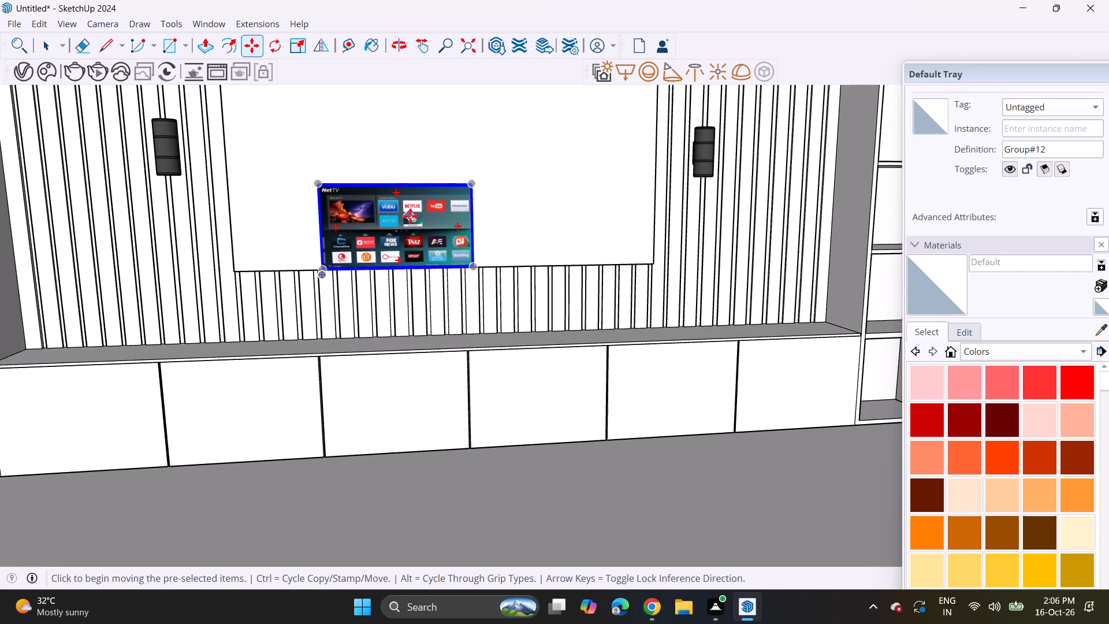
pyautogui.keyDown('shift'); pyautogui.moveTo(423, 286); pyautogui.dragTo(430, 321, button='middle'); pyautogui.keyUp('shift')
pyautogui.moveTo(470, 336); pyautogui.dragTo(408, 324, button='middle')
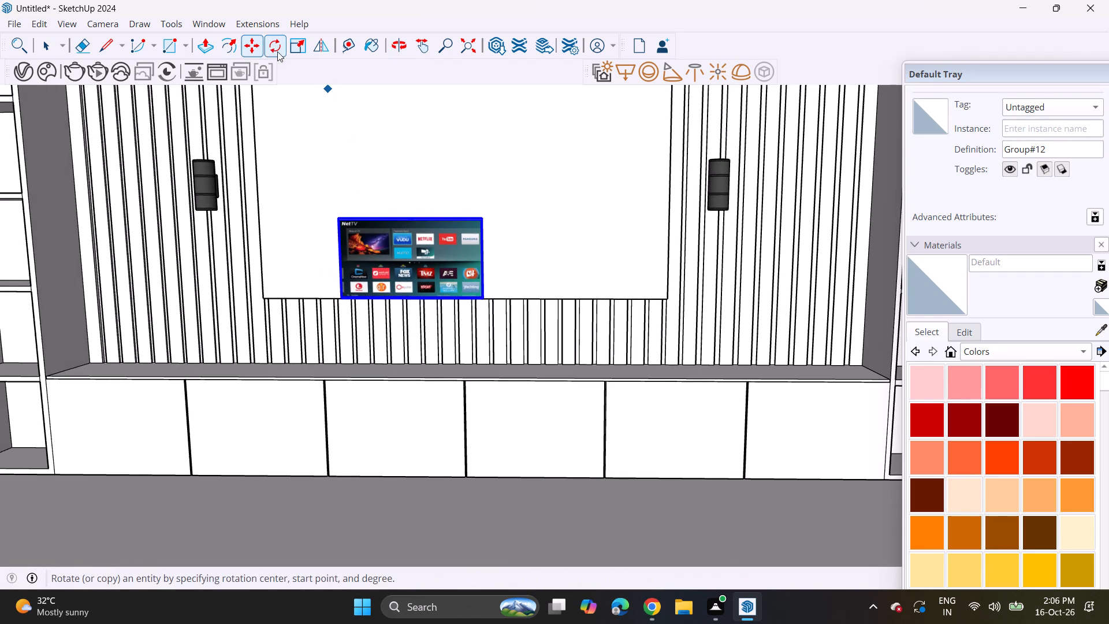
pyautogui.click(303, 50)
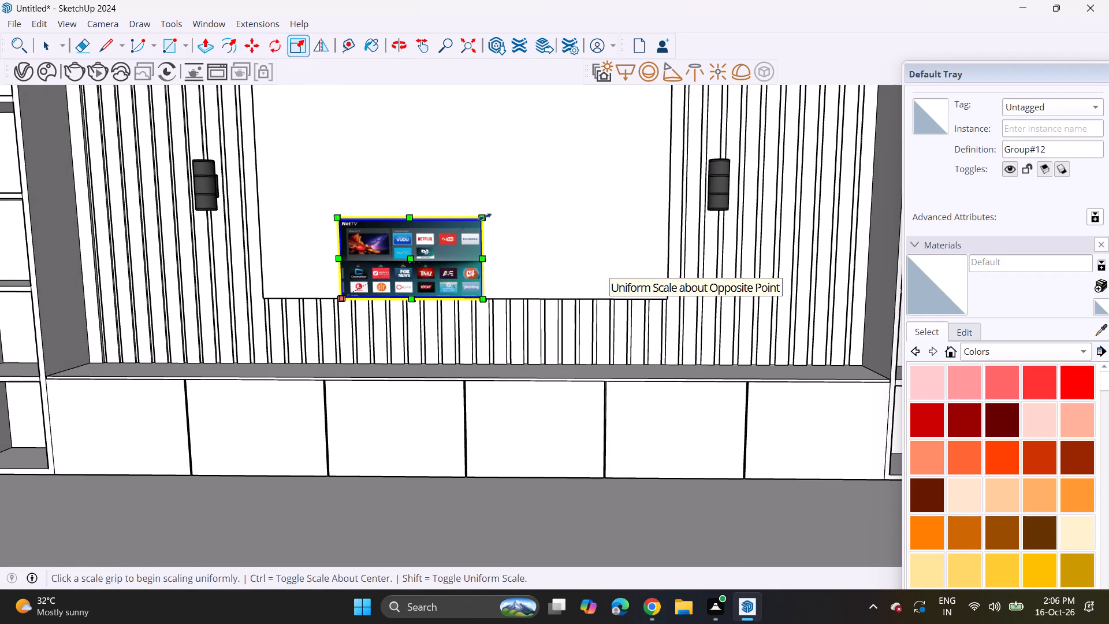
pyautogui.click(485, 217)
pyautogui.click(672, 117)
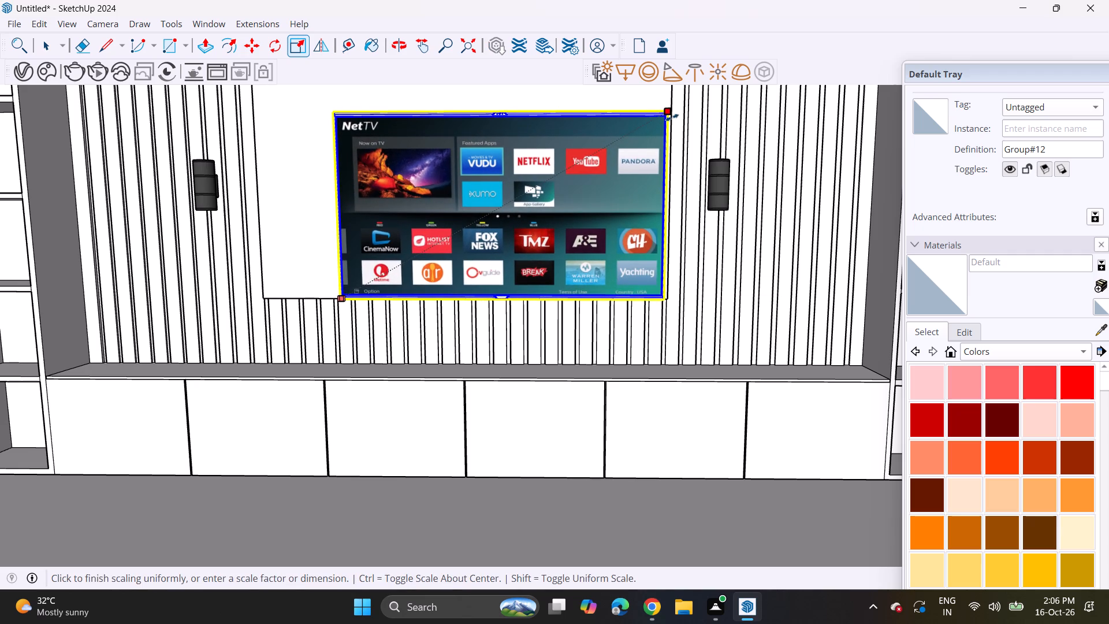
# Move the enlarged TV to the middle of the central panel, leaving a margin on all sides.
pyautogui.click(259, 53)
pyautogui.click(546, 214)
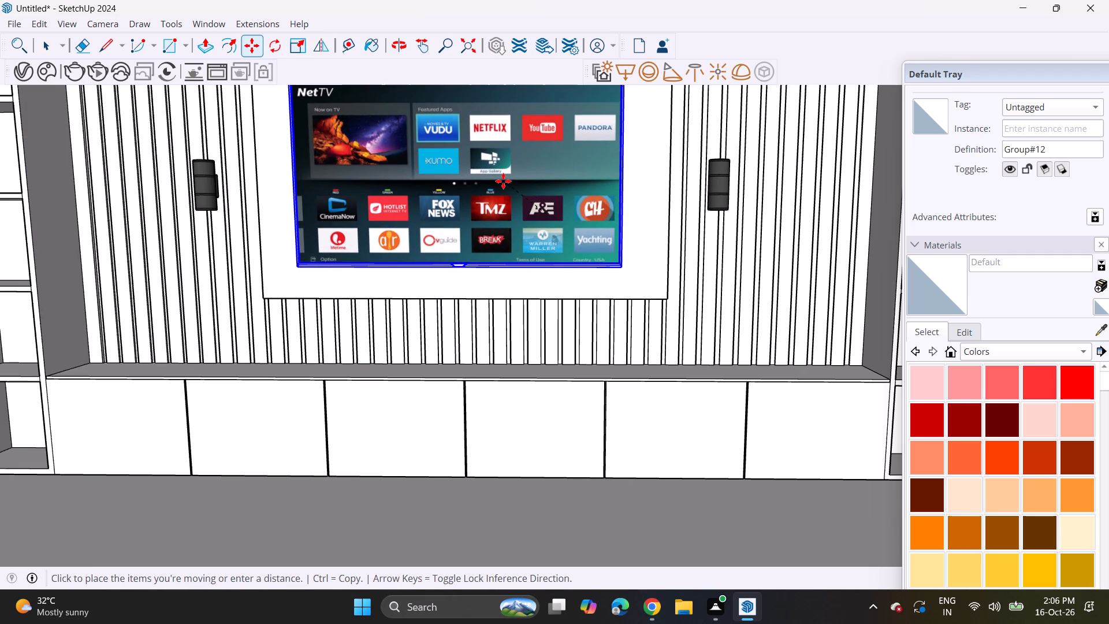
pyautogui.click(503, 181)
pyautogui.keyDown('shift'); pyautogui.moveTo(511, 196); pyautogui.dragTo(545, 268, button='middle'); pyautogui.keyUp('shift')
pyautogui.click(508, 250)
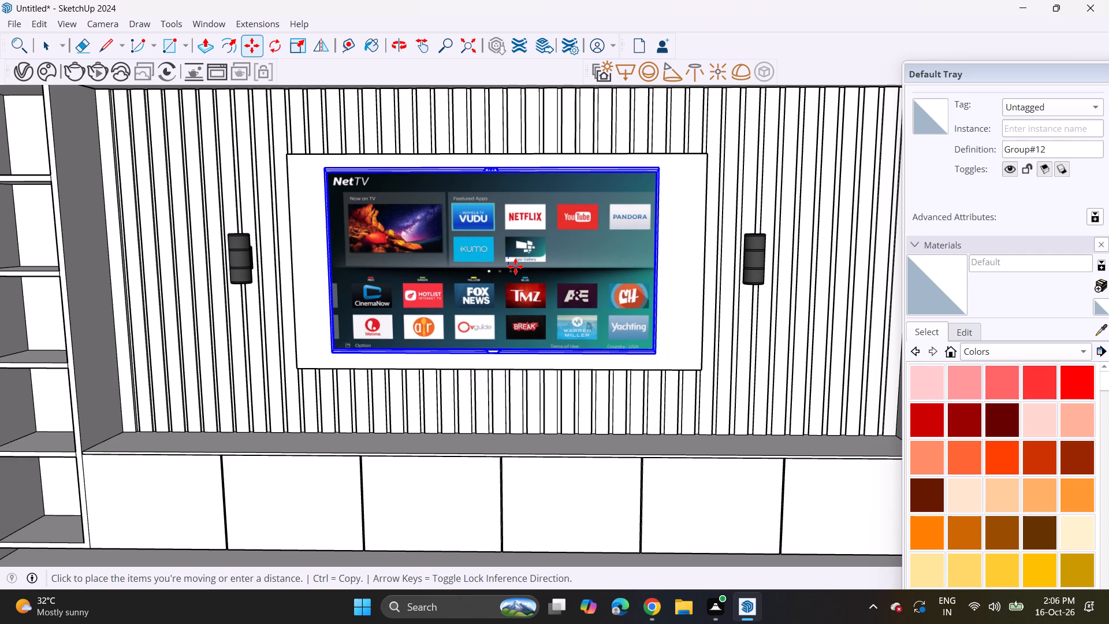
pyautogui.click(515, 268)
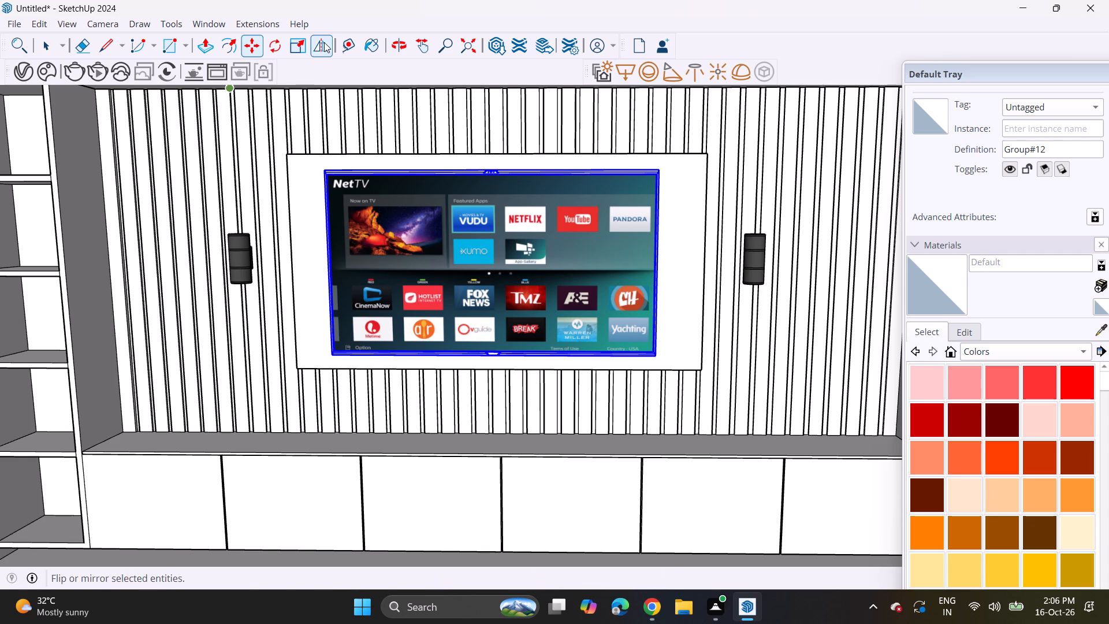
# Scale the TV wider from the middle of its right side, bringing it closer to the central panel's right edge.
pyautogui.click(299, 49)
pyautogui.moveTo(740, 220); pyautogui.dragTo(725, 224, button='middle')
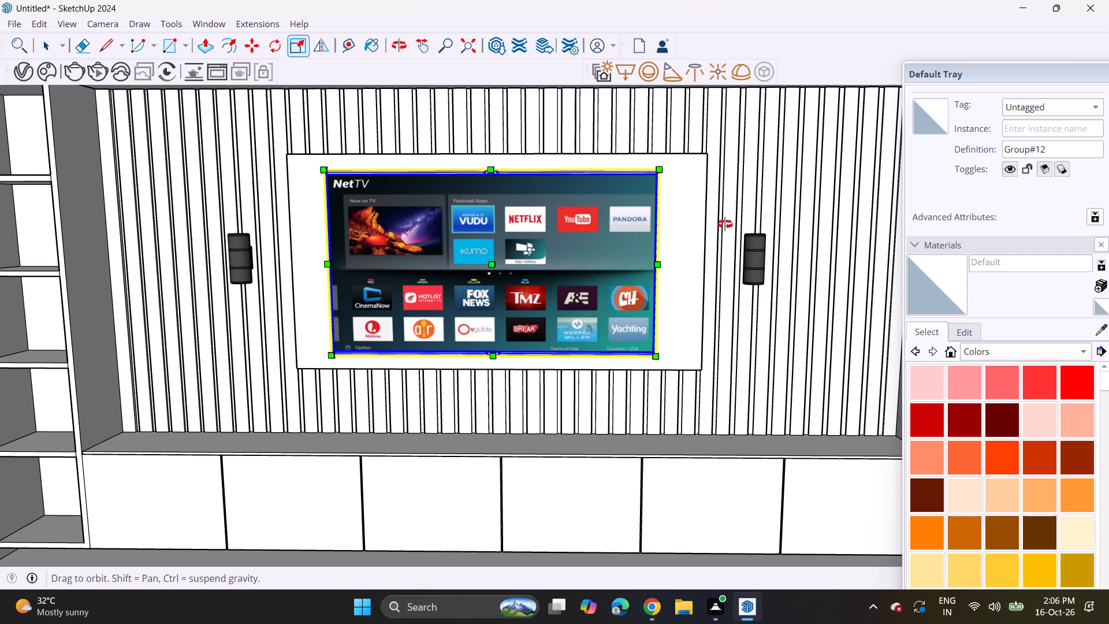
pyautogui.moveTo(725, 224); pyautogui.dragTo(579, 279, button='middle')
pyautogui.moveTo(617, 278); pyautogui.dragTo(745, 231, button='middle')
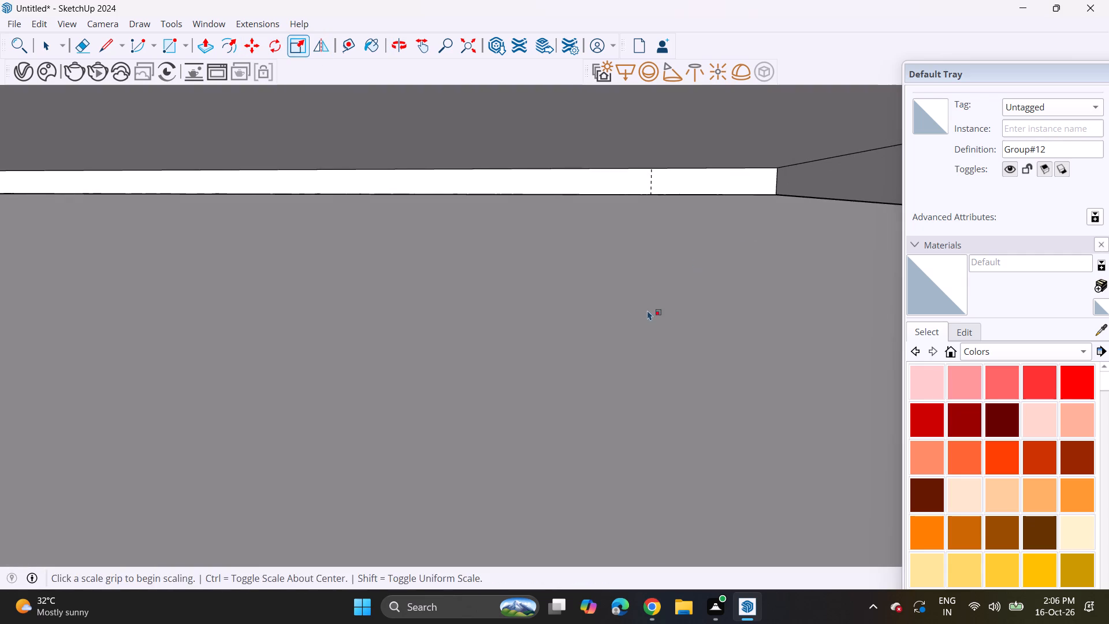
pyautogui.keyDown('shift'); pyautogui.moveTo(647, 311); pyautogui.dragTo(710, 117, button='middle'); pyautogui.keyUp('shift')
pyautogui.keyDown('shift'); pyautogui.moveTo(585, 351); pyautogui.dragTo(849, 83, button='middle'); pyautogui.keyUp('shift')
pyautogui.keyDown('shift'); pyautogui.moveTo(456, 365); pyautogui.dragTo(555, 226, button='middle'); pyautogui.keyUp('shift')
pyautogui.scroll(2, 461, 258)
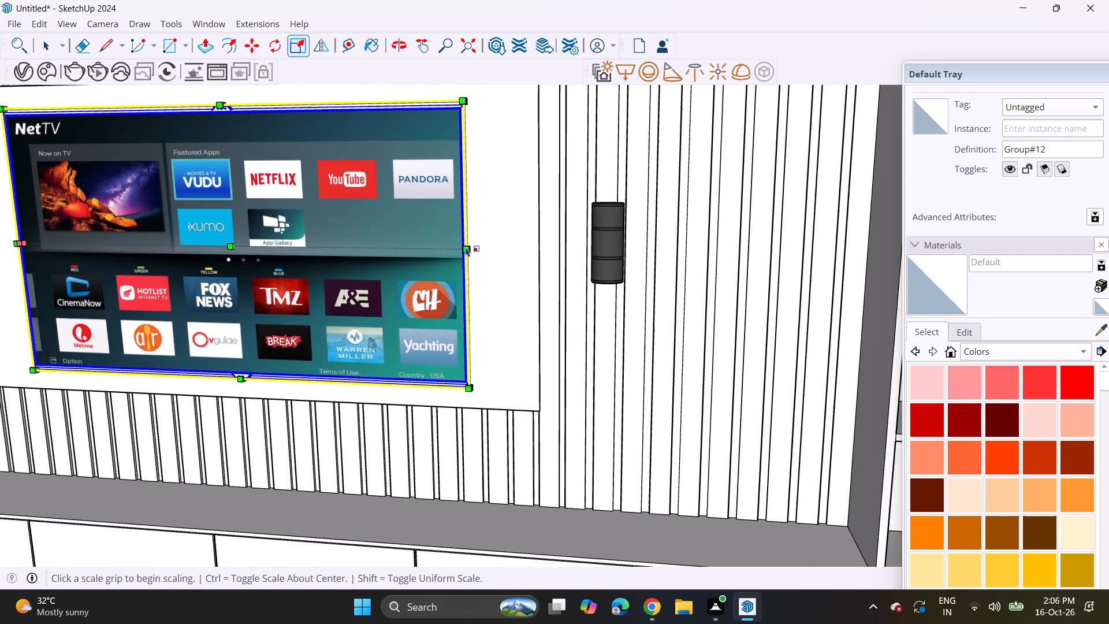
pyautogui.scroll(6, 466, 247)
pyautogui.moveTo(482, 247); pyautogui.dragTo(424, 291, button='middle')
pyautogui.scroll(3, 456, 262)
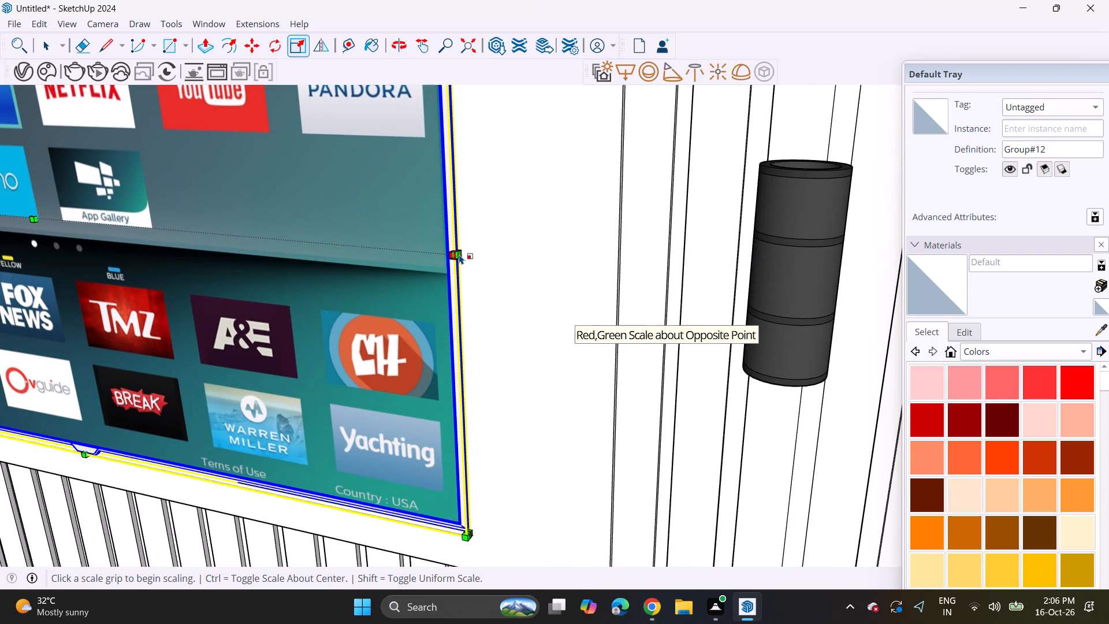
pyautogui.click(461, 250)
pyautogui.click(504, 256)
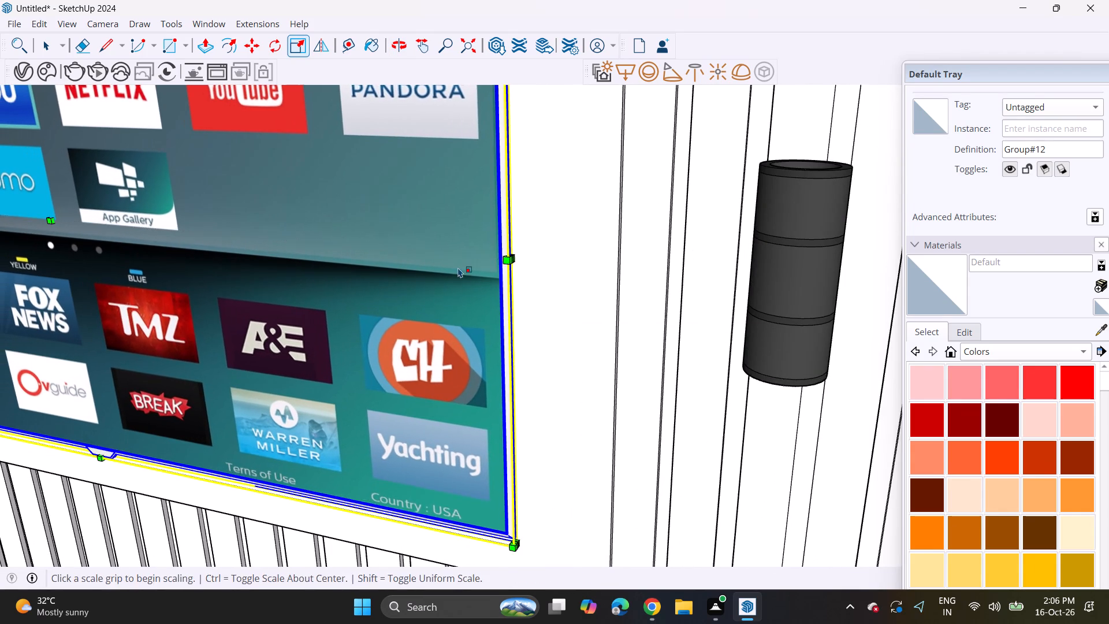
# Scale the TV wider from the middle of its left side, leaving a narrow panel margin, and deselect it.
pyautogui.keyDown('shift'); pyautogui.moveTo(435, 273); pyautogui.dragTo(935, 302, button='middle'); pyautogui.keyUp('shift')
pyautogui.moveTo(358, 265); pyautogui.dragTo(504, 242, button='middle')
pyautogui.keyDown('shift'); pyautogui.moveTo(128, 288); pyautogui.dragTo(585, 313, button='middle'); pyautogui.keyUp('shift')
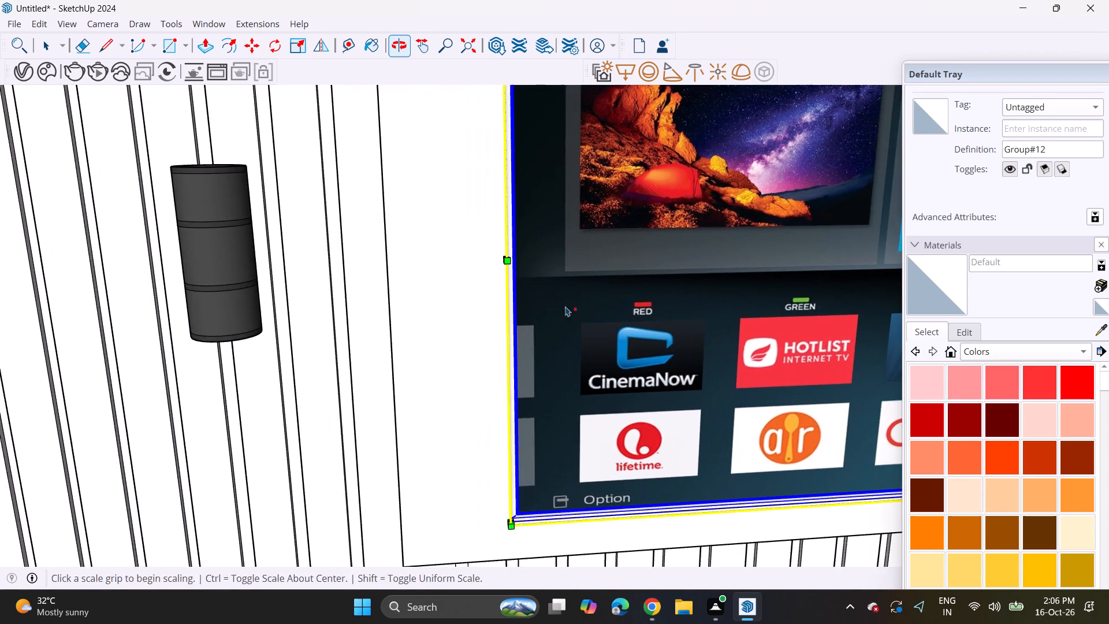
pyautogui.moveTo(529, 296); pyautogui.dragTo(622, 325, button='middle')
pyautogui.scroll(3, 511, 276)
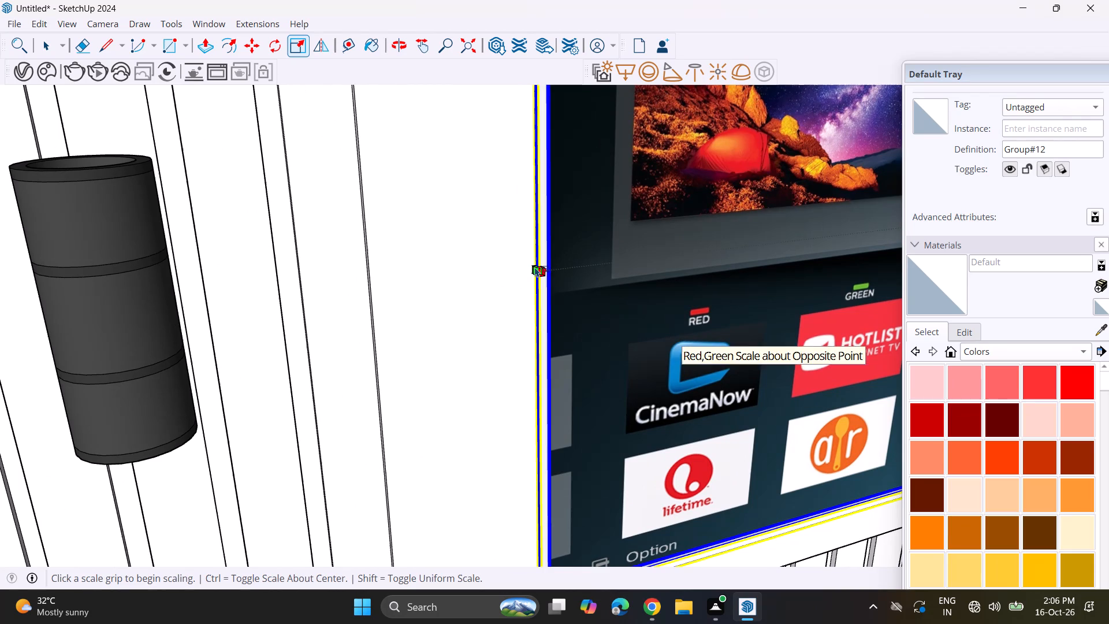
pyautogui.click(533, 265)
pyautogui.click(457, 280)
pyautogui.moveTo(573, 298); pyautogui.dragTo(481, 263, button='middle')
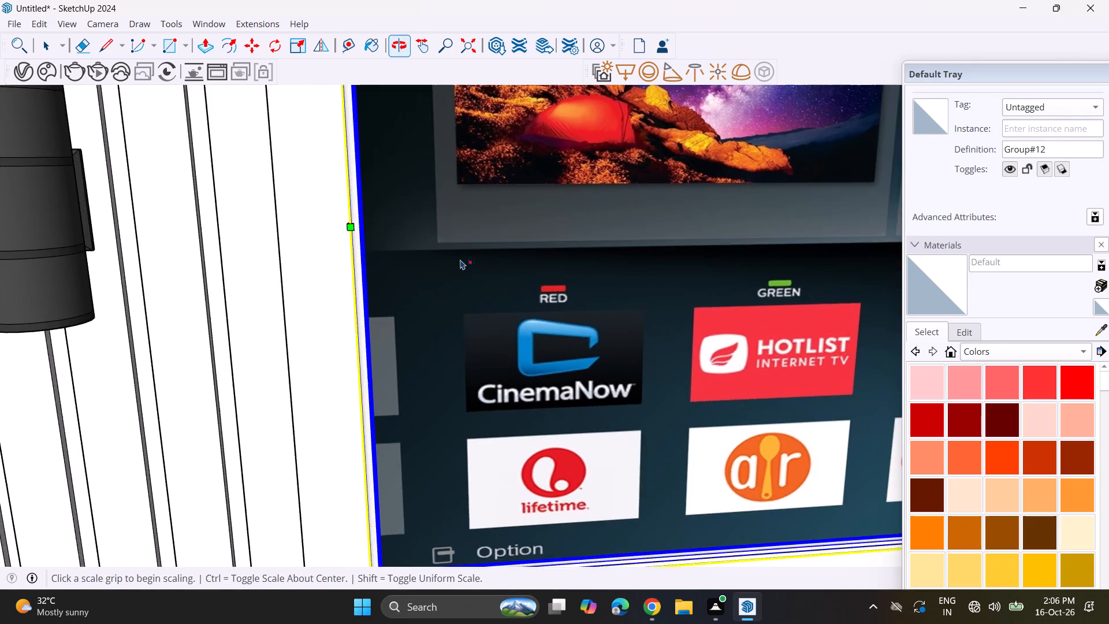
pyautogui.scroll(-9, 460, 259)
pyautogui.keyDown('shift'); pyautogui.moveTo(596, 300); pyautogui.dragTo(433, 309, button='middle'); pyautogui.keyUp('shift')
pyautogui.scroll(-4, 437, 296)
pyautogui.moveTo(553, 352); pyautogui.dragTo(481, 304, button='middle')
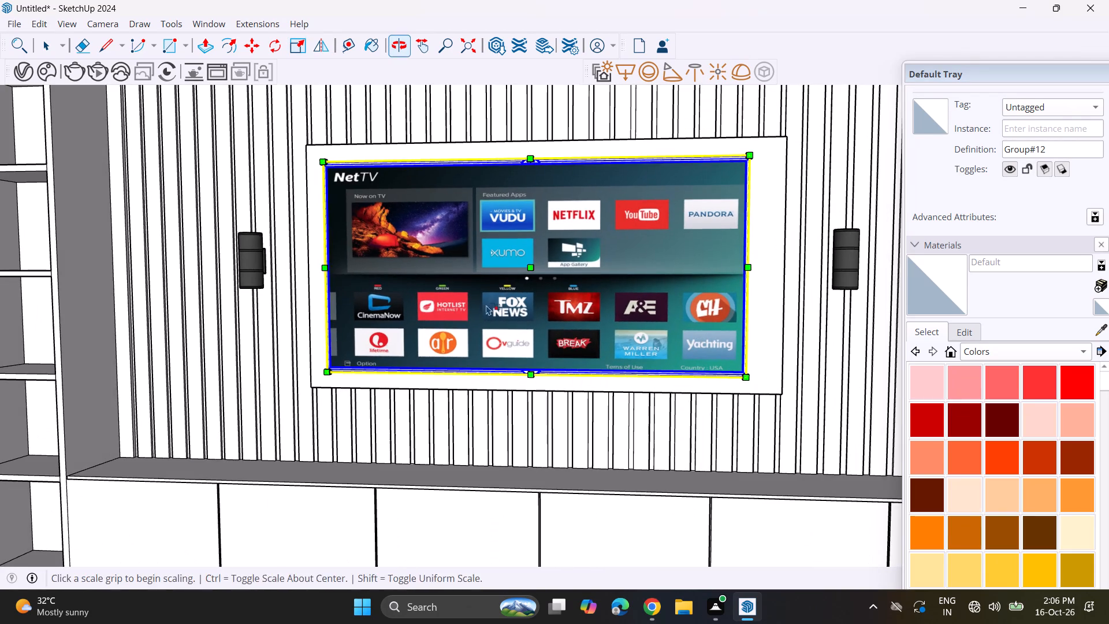
pyautogui.press('space')
pyautogui.click(790, 386)
pyautogui.scroll(-2, 720, 389)
pyautogui.keyDown('shift'); pyautogui.moveTo(698, 389); pyautogui.dragTo(570, 341, button='middle'); pyautogui.keyUp('shift')
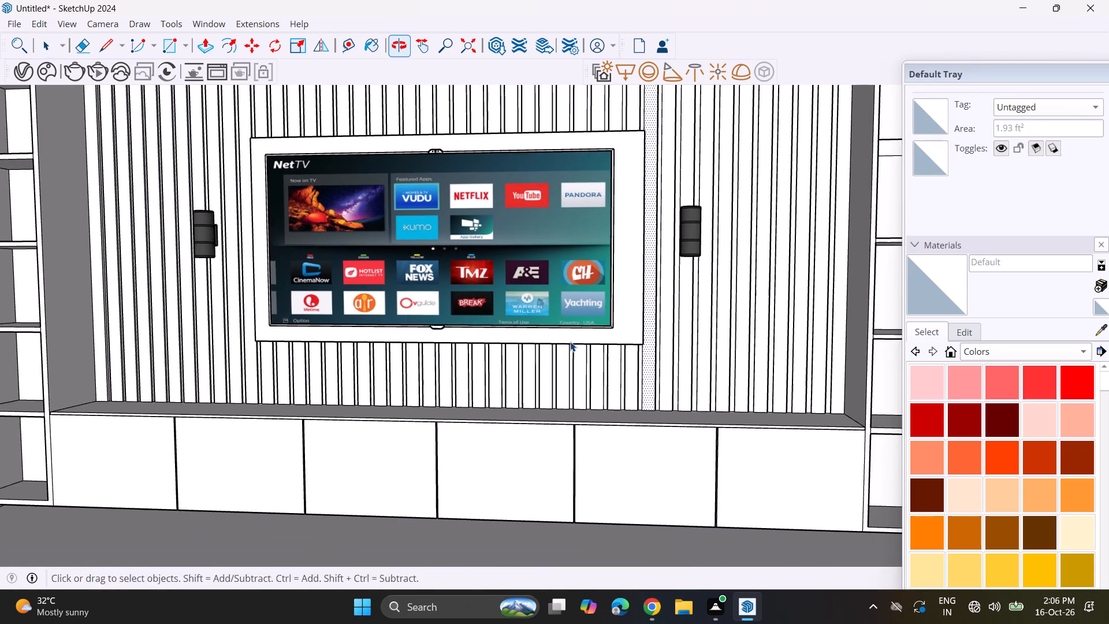
pyautogui.moveTo(575, 343); pyautogui.dragTo(592, 351, button='middle')
pyautogui.keyDown('shift'); pyautogui.moveTo(590, 351); pyautogui.dragTo(623, 390, button='middle'); pyautogui.keyUp('shift')
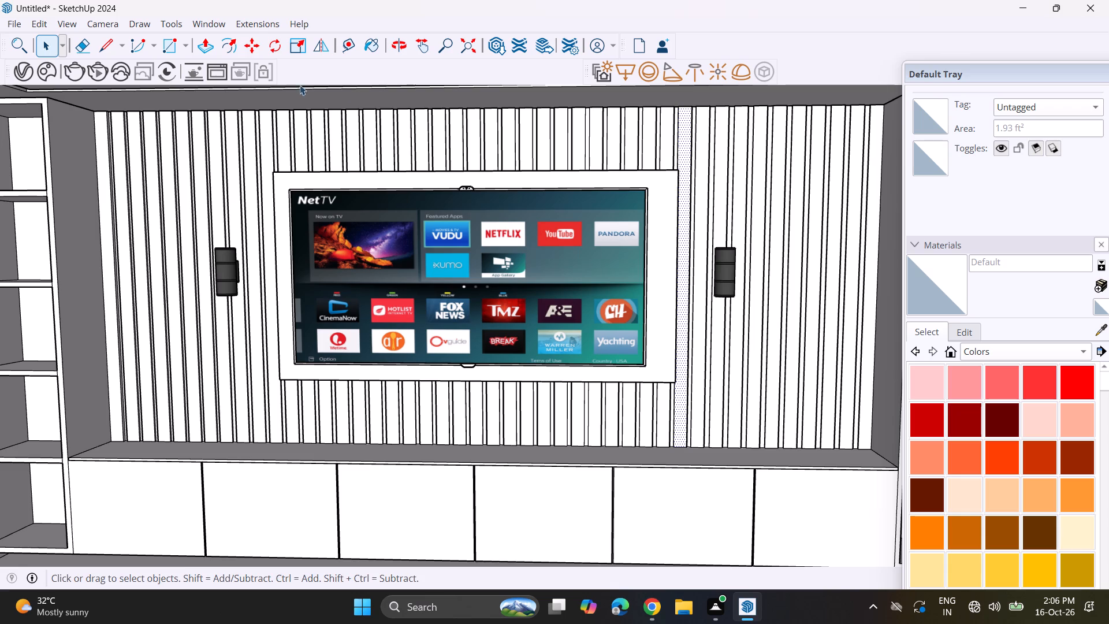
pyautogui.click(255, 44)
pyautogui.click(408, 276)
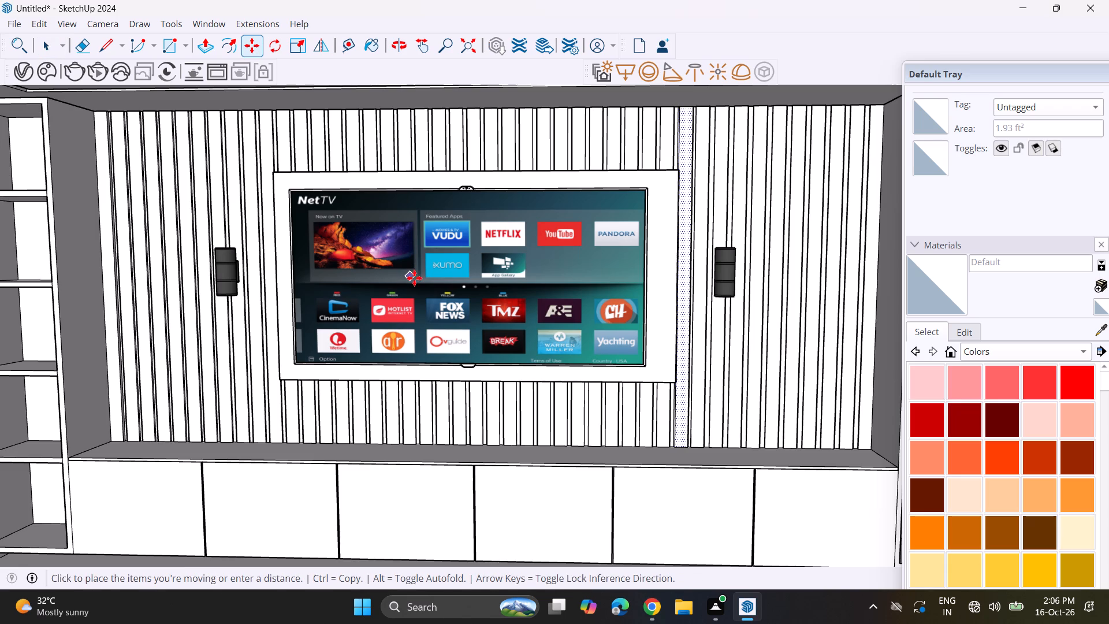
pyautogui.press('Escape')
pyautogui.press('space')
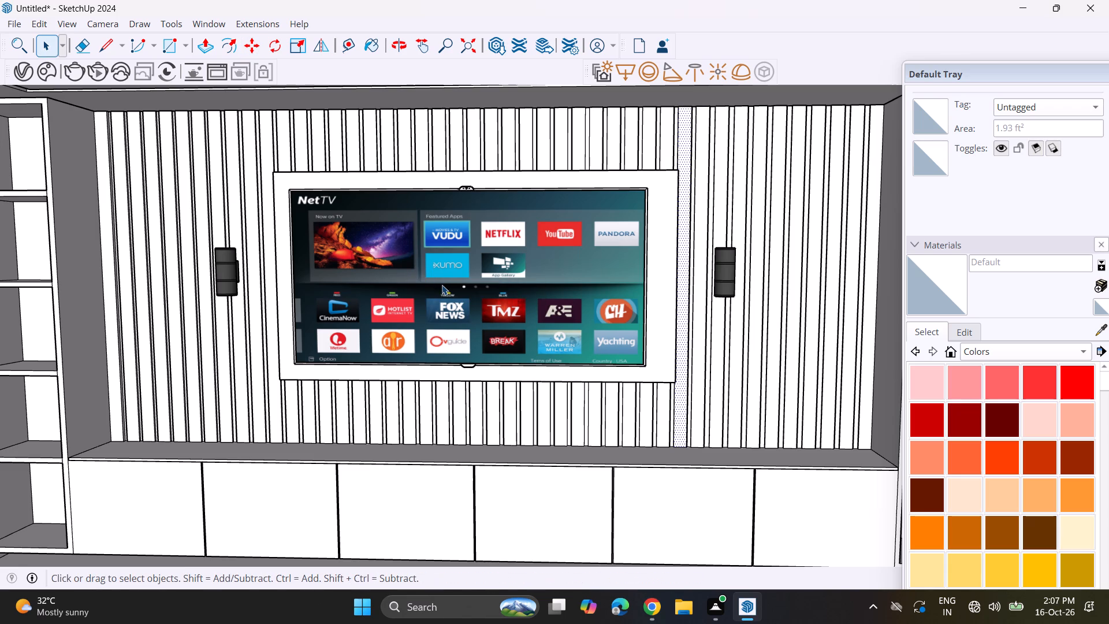
# Move the TV slightly to the right on the central panel to even out the side margins.
pyautogui.click(442, 285)
pyautogui.click(249, 44)
pyautogui.click(420, 289)
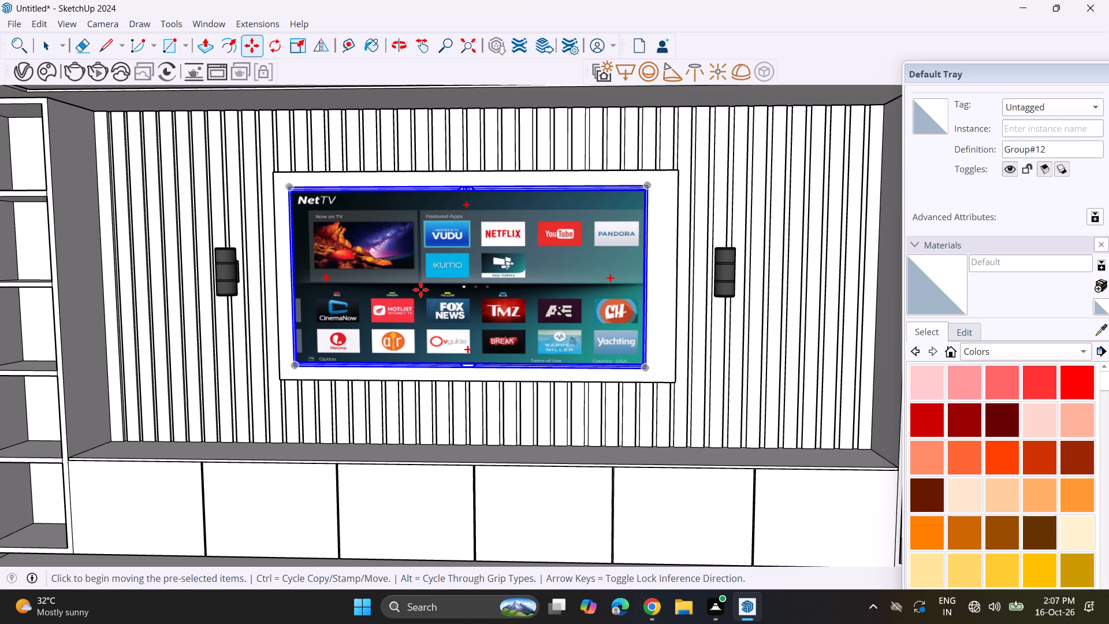
pyautogui.click(429, 290)
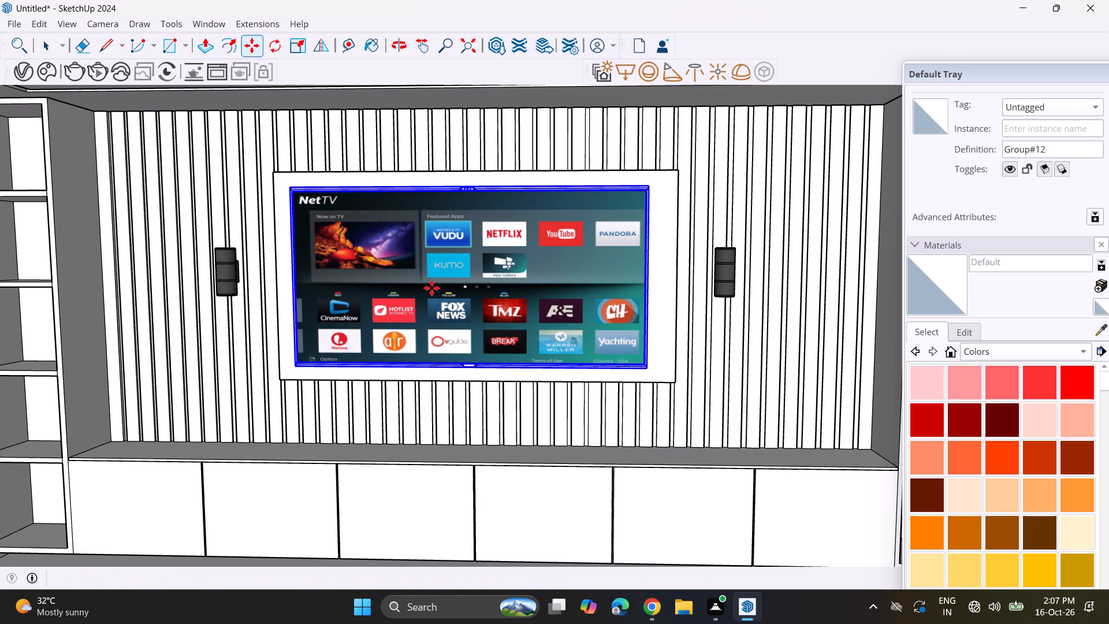
pyautogui.press('space')
pyautogui.click(470, 168)
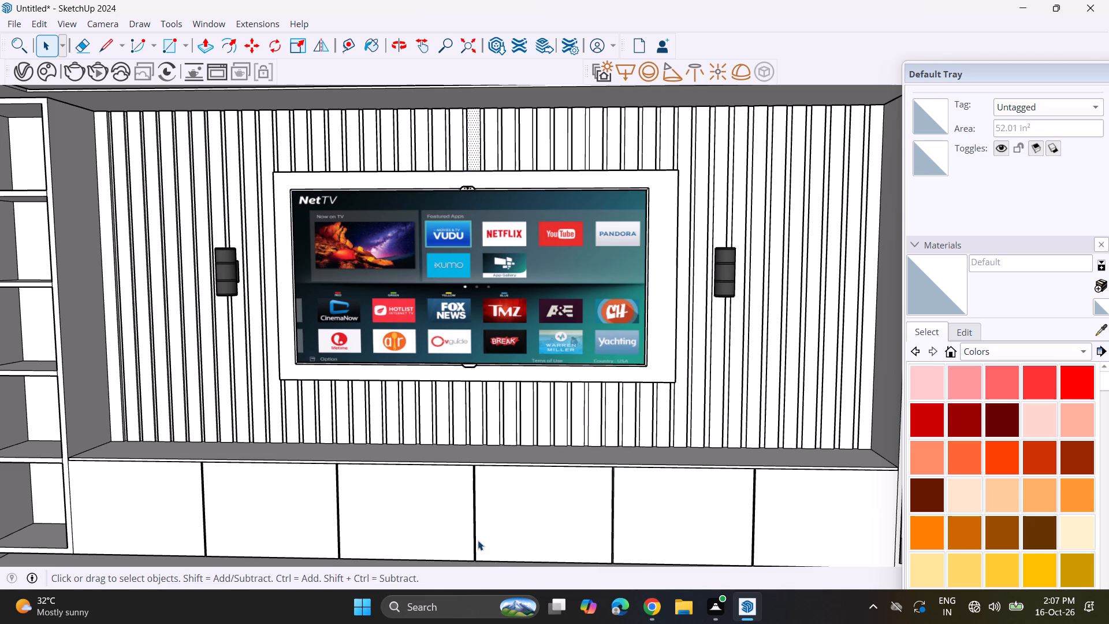
# Place a Spot Light inside the bottom opening of the wall light to the right of the TV.
pyautogui.scroll(-4, 478, 540)
pyautogui.moveTo(492, 523); pyautogui.dragTo(475, 424, button='middle')
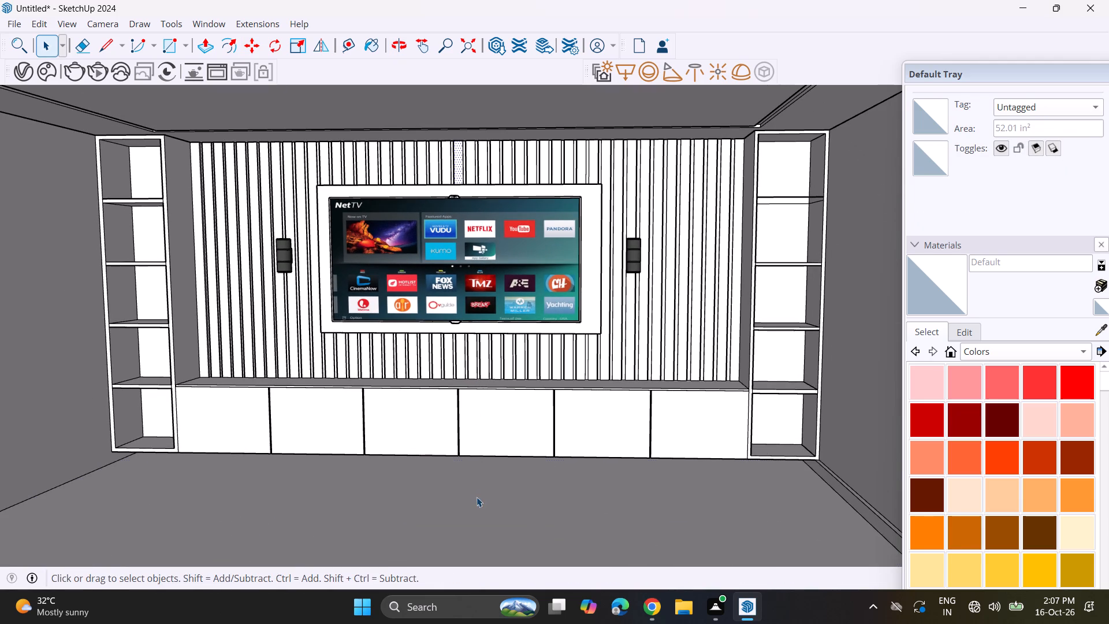
pyautogui.click(477, 497)
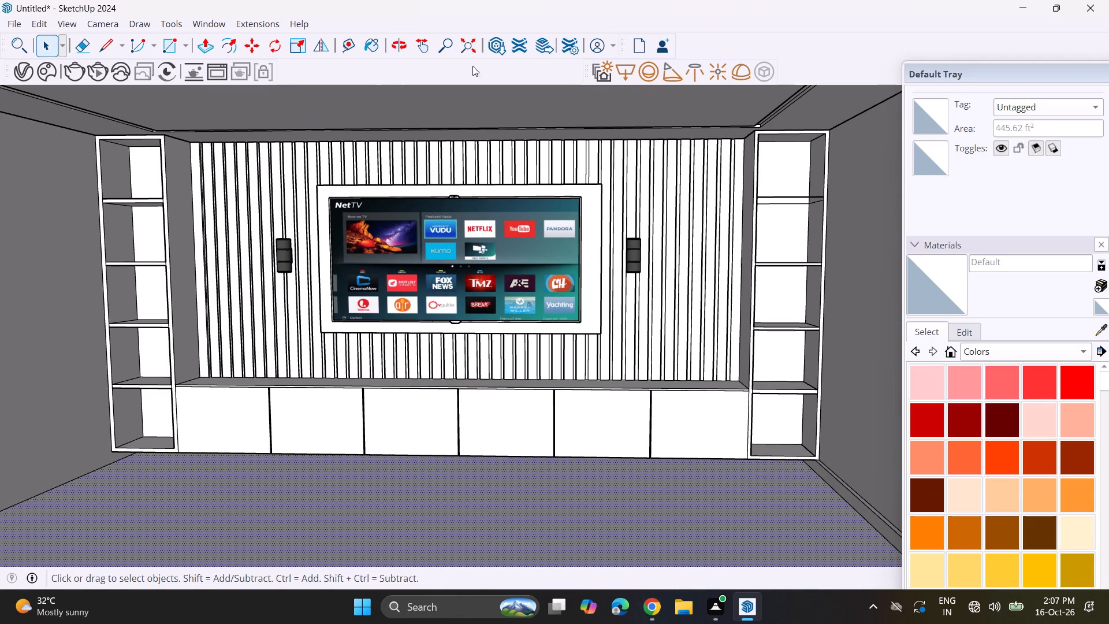
pyautogui.click(673, 79)
pyautogui.scroll(3, 636, 222)
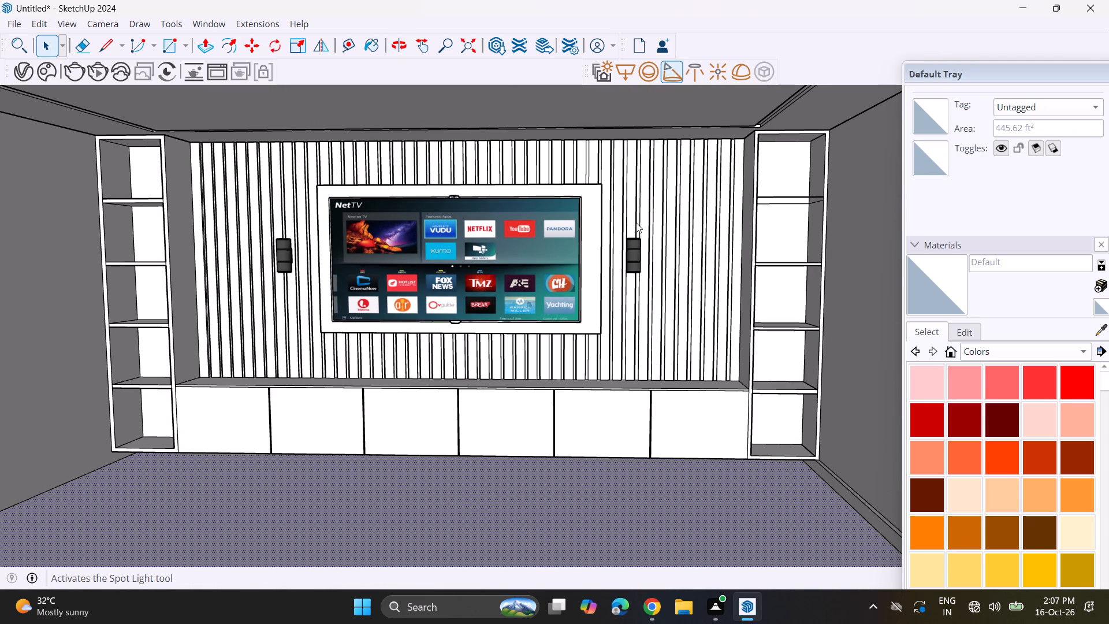
pyautogui.scroll(3, 637, 225)
pyautogui.moveTo(635, 292); pyautogui.dragTo(631, 244, button='middle')
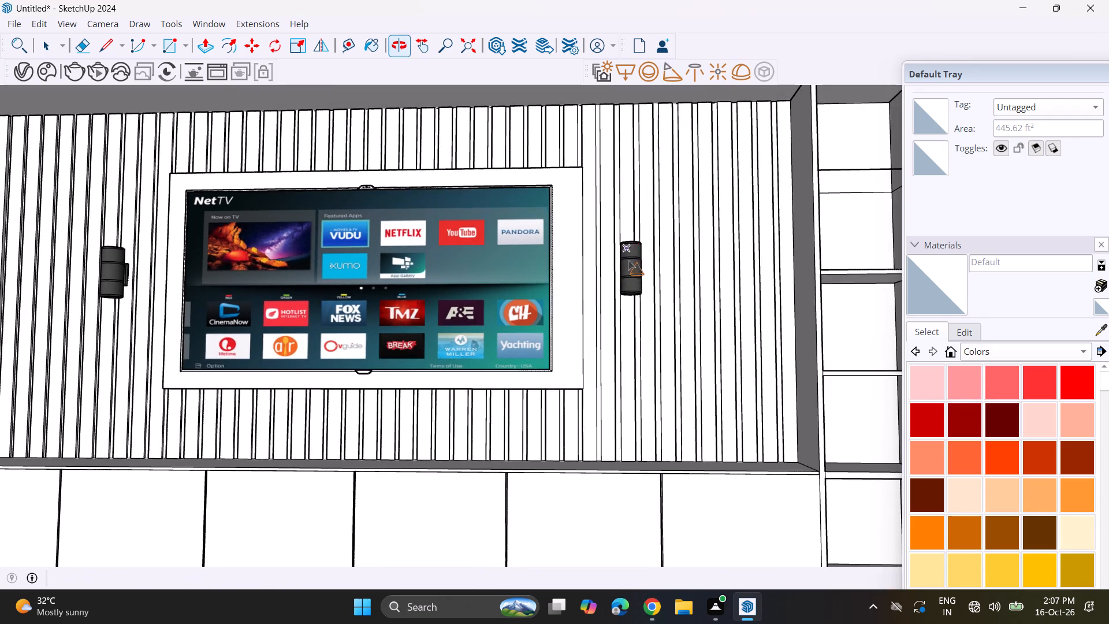
pyautogui.scroll(13, 628, 290)
pyautogui.moveTo(630, 307); pyautogui.dragTo(627, 156, button='middle')
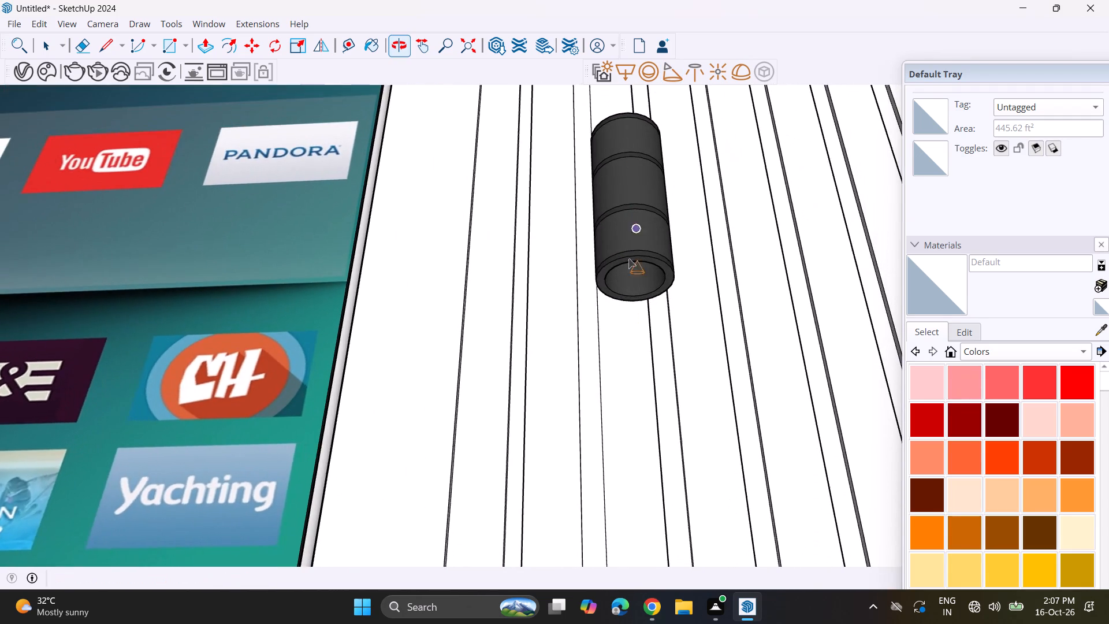
pyautogui.scroll(4, 626, 273)
pyautogui.moveTo(628, 283); pyautogui.dragTo(626, 143, button='middle')
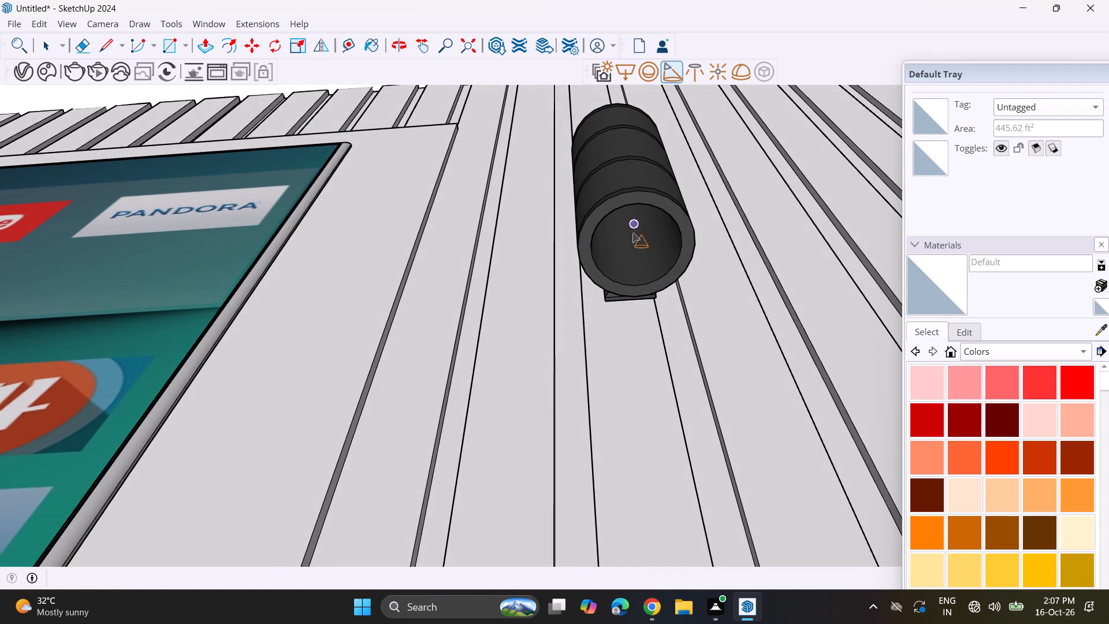
pyautogui.click(637, 243)
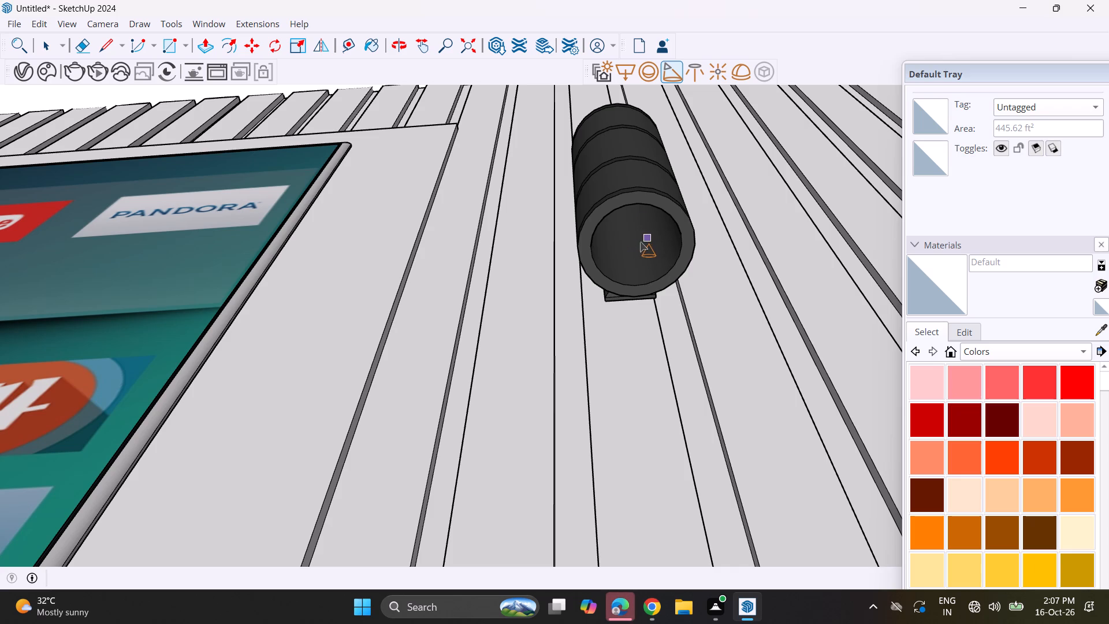
# Place a second Spot Light inside the bottom opening of the wall light to the left of the TV.
pyautogui.moveTo(636, 173); pyautogui.dragTo(642, 210, button='middle')
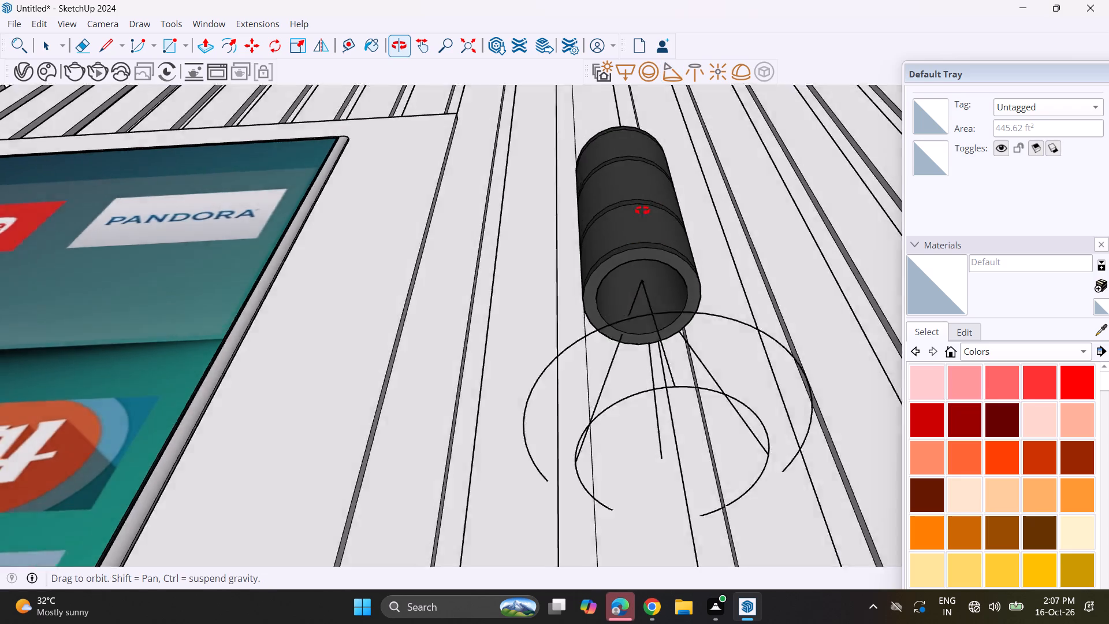
pyautogui.moveTo(642, 210); pyautogui.dragTo(660, 347, button='middle')
pyautogui.scroll(-8, 650, 328)
pyautogui.keyDown('shift'); pyautogui.moveTo(324, 414); pyautogui.dragTo(656, 324, button='middle'); pyautogui.keyUp('shift')
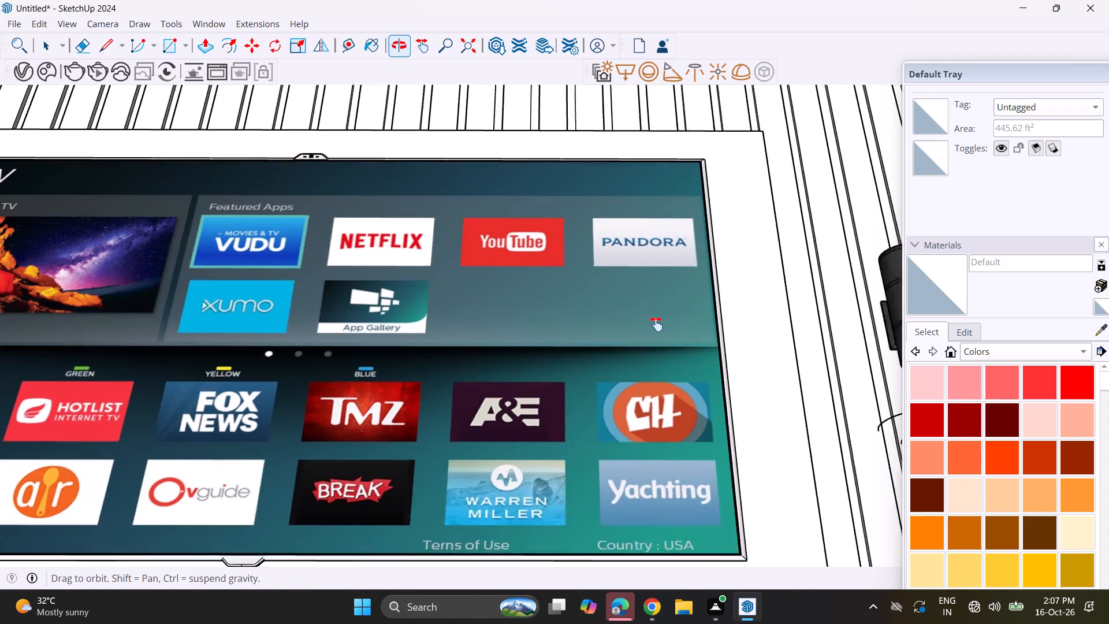
pyautogui.keyDown('shift'); pyautogui.moveTo(656, 324); pyautogui.dragTo(1030, 216, button='middle'); pyautogui.keyUp('shift')
pyautogui.moveTo(310, 298); pyautogui.dragTo(649, 349, button='middle')
pyautogui.moveTo(429, 301); pyautogui.dragTo(447, 222, button='middle')
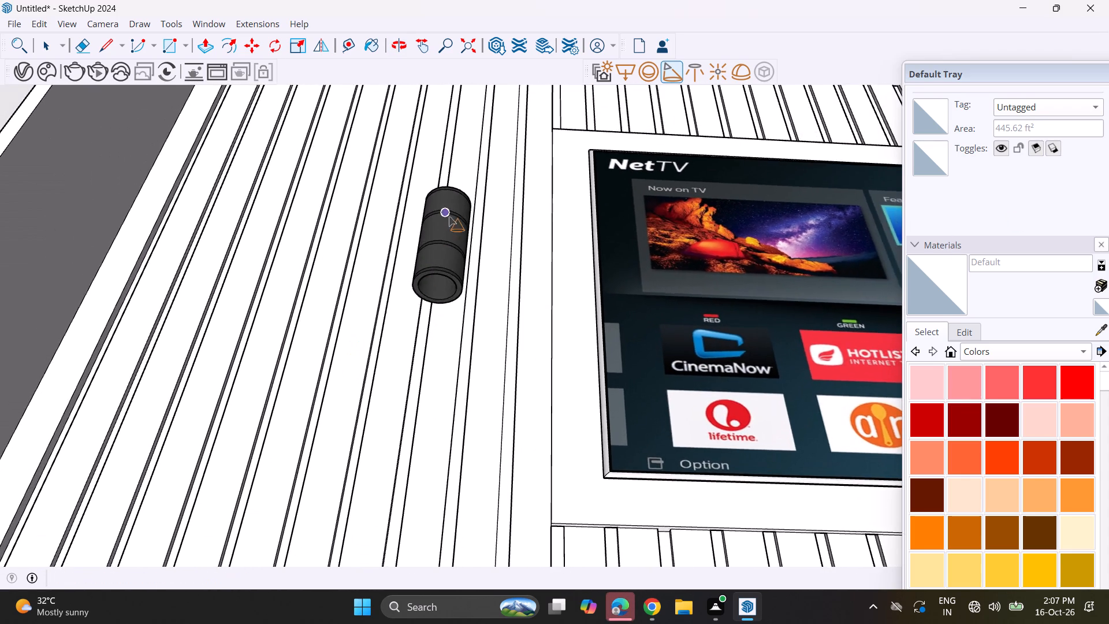
pyautogui.scroll(13, 414, 293)
pyautogui.click(453, 277)
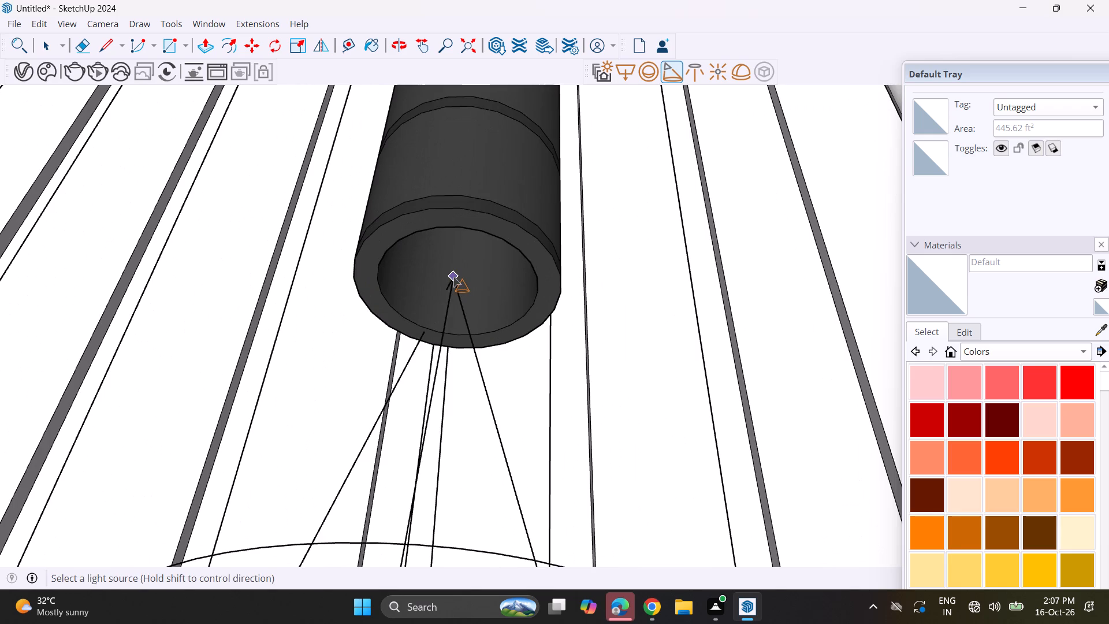
# Move the left wall light's spot light by its apex from the inner side wall toward the middle of the lamp opening.
pyautogui.moveTo(480, 270); pyautogui.dragTo(460, 435, button='middle')
pyautogui.moveTo(463, 407); pyautogui.dragTo(745, 248, button='middle')
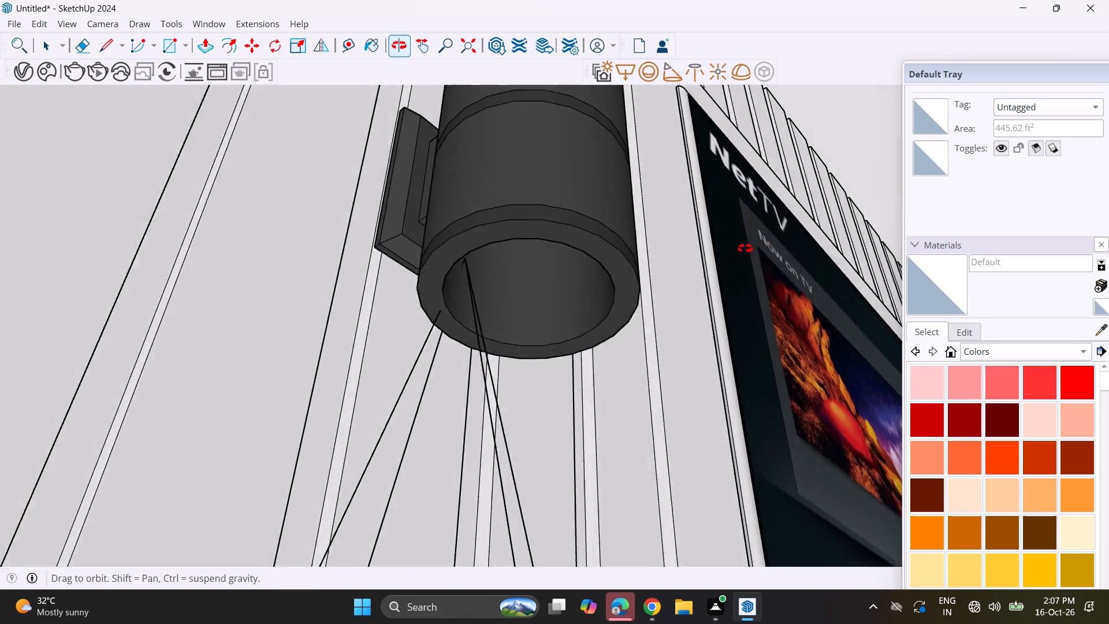
pyautogui.moveTo(745, 248); pyautogui.dragTo(843, 196, button='middle')
pyautogui.scroll(1, 790, 205)
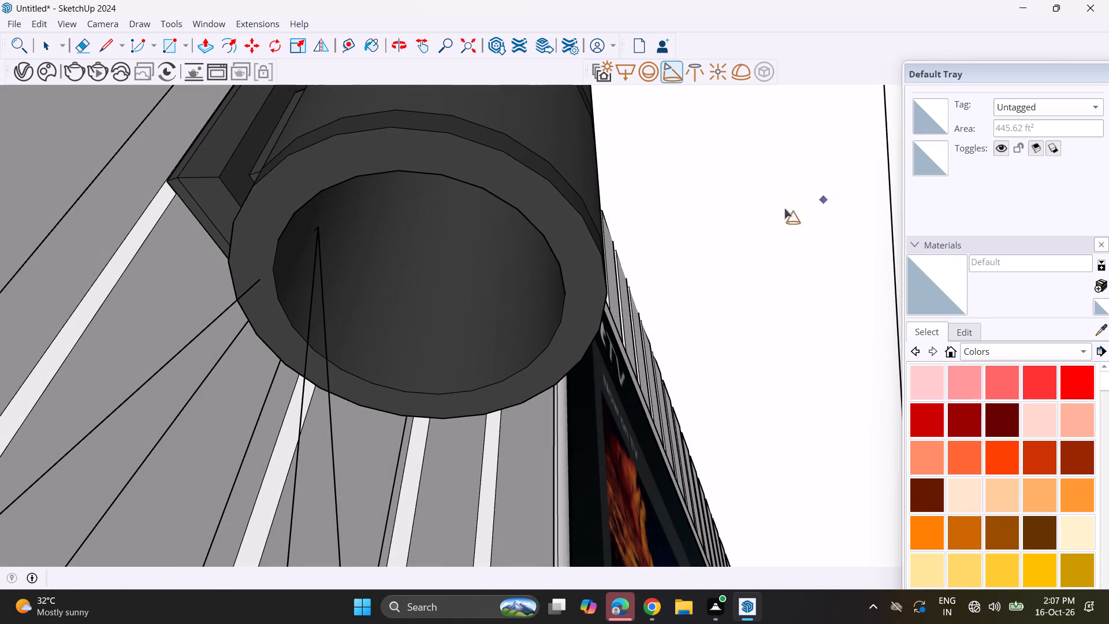
pyautogui.press('space')
pyautogui.click(254, 43)
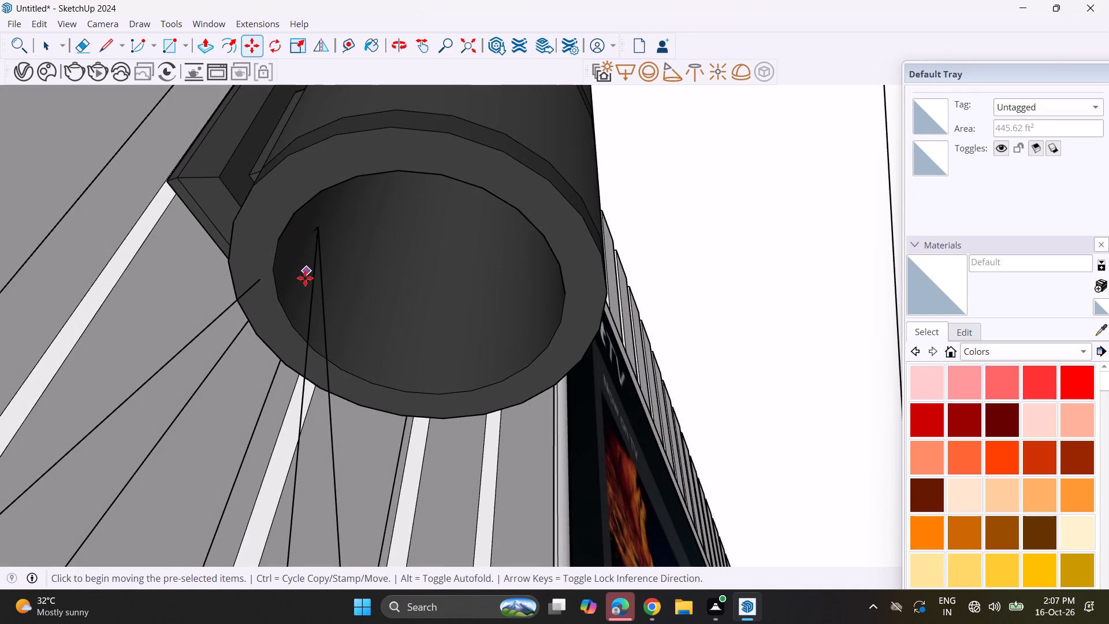
pyautogui.press('space')
pyautogui.click(311, 284)
pyautogui.click(314, 298)
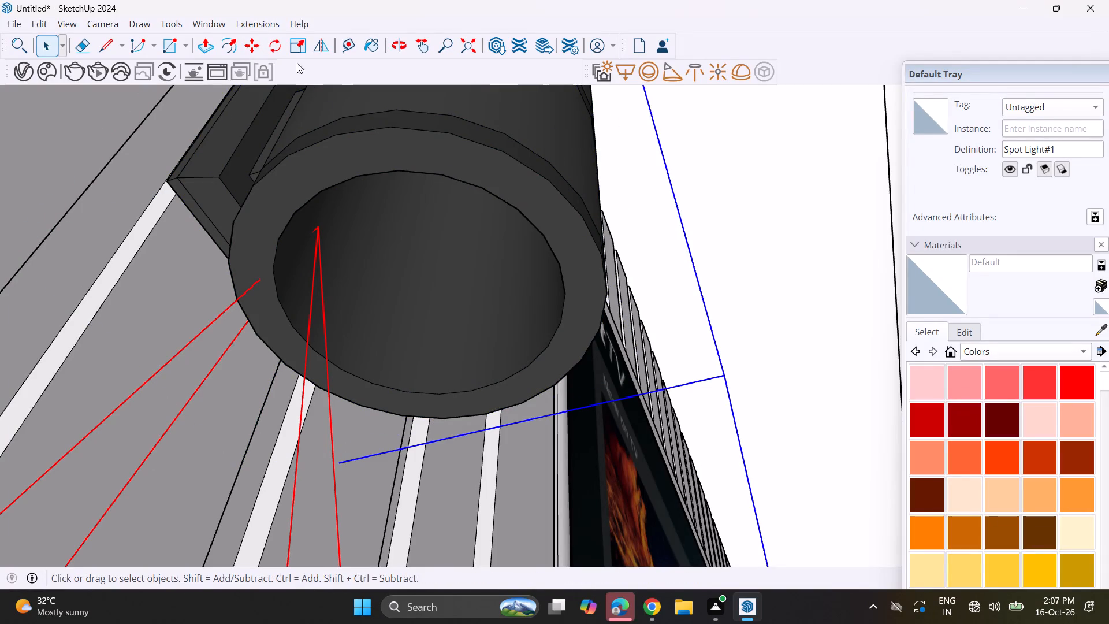
pyautogui.click(251, 43)
pyautogui.click(319, 228)
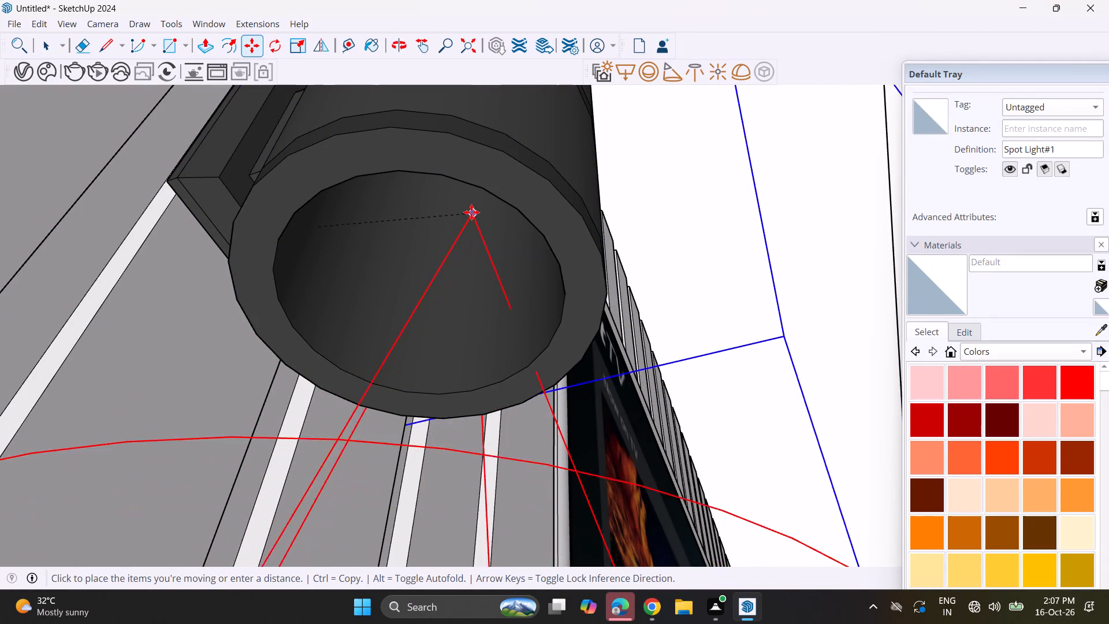
pyautogui.click(451, 190)
# Rotate a copy of the left wall light's spot light by half a turn so the copy points upward.
pyautogui.moveTo(491, 241); pyautogui.dragTo(224, 400, button='middle')
pyautogui.scroll(-11, 271, 371)
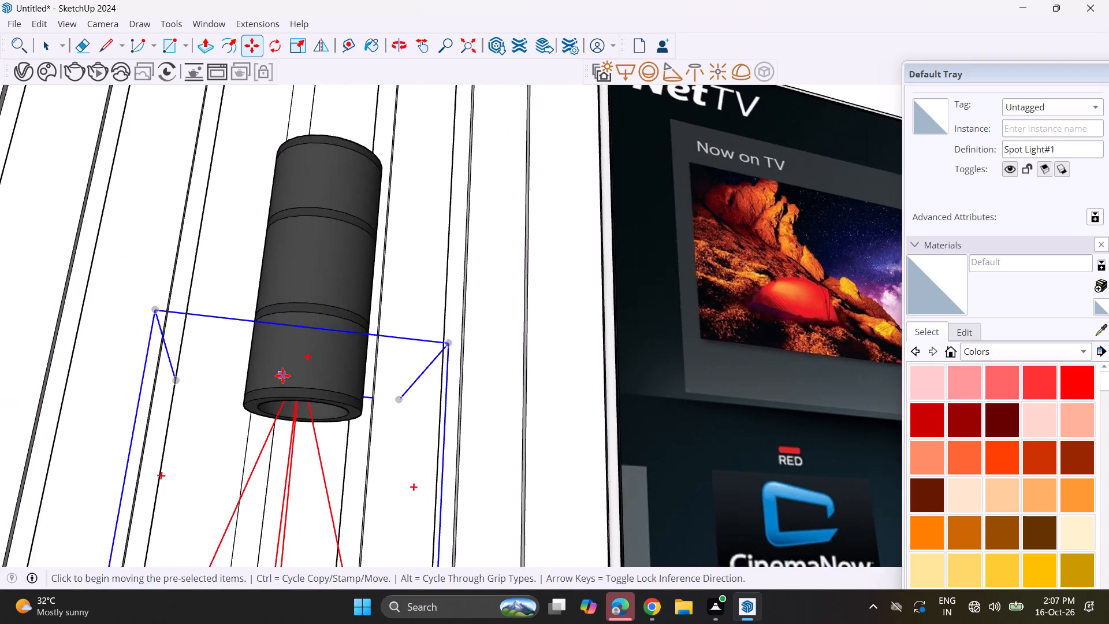
pyautogui.scroll(-14, 282, 376)
pyautogui.keyDown('shift'); pyautogui.moveTo(297, 406); pyautogui.dragTo(356, 314, button='middle'); pyautogui.keyUp('shift')
pyautogui.moveTo(378, 310); pyautogui.dragTo(339, 365, button='middle')
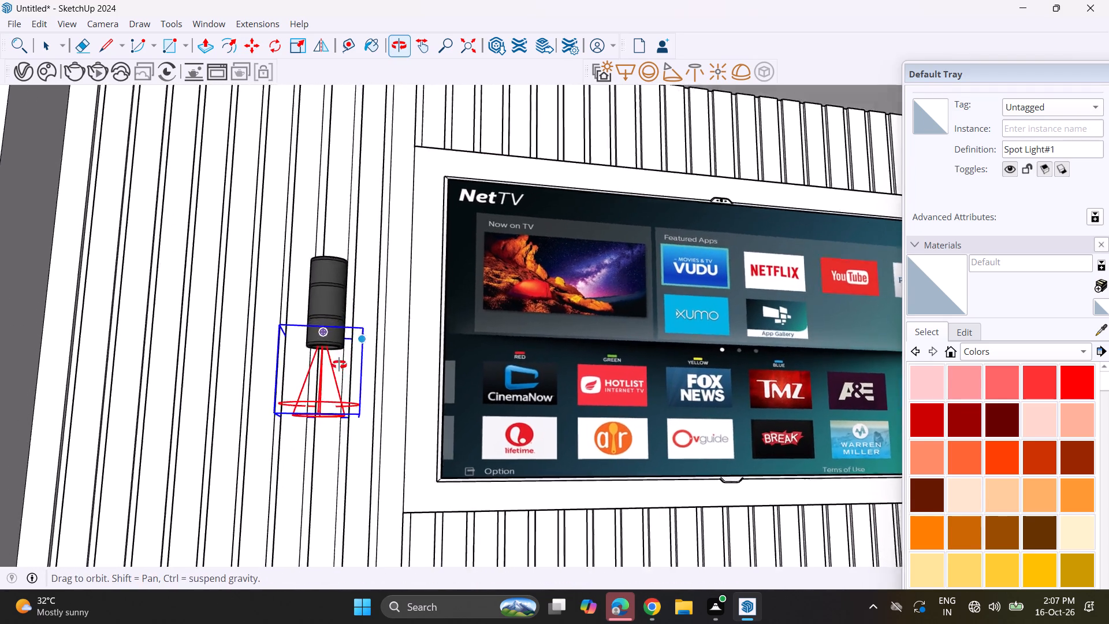
pyautogui.moveTo(339, 365); pyautogui.dragTo(302, 411, button='middle')
pyautogui.click(282, 36)
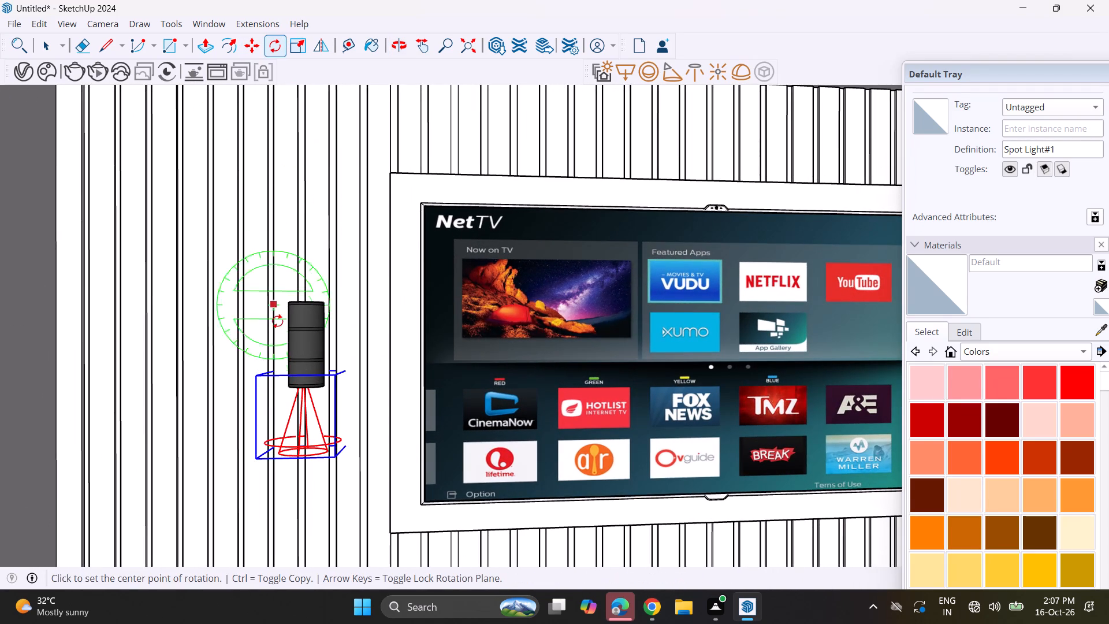
pyautogui.click(412, 341)
pyautogui.click(400, 341)
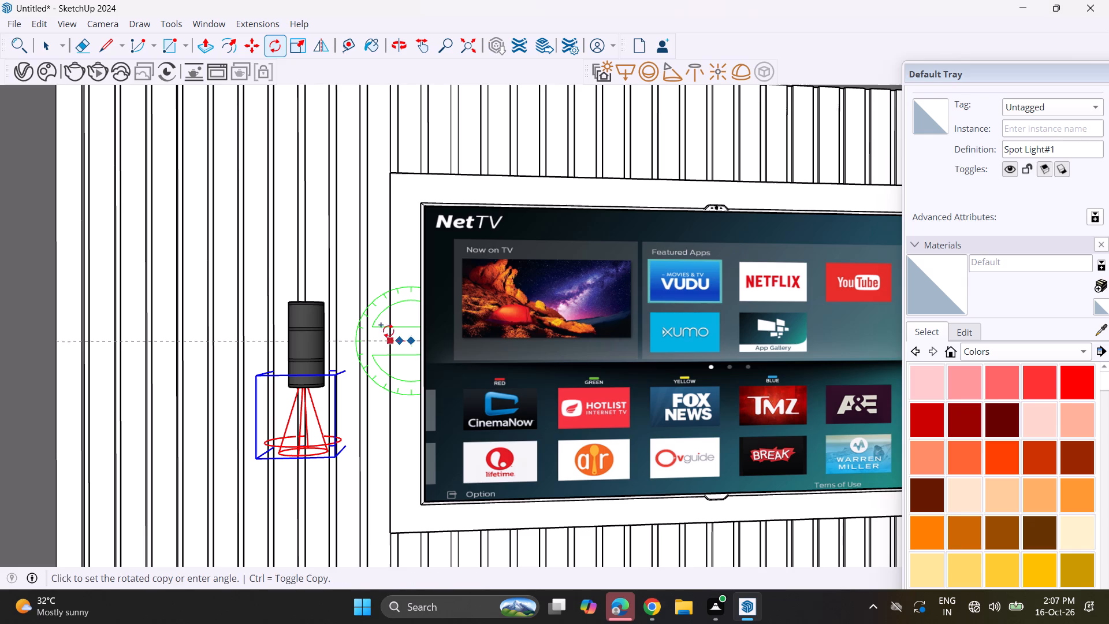
pyautogui.click(498, 342)
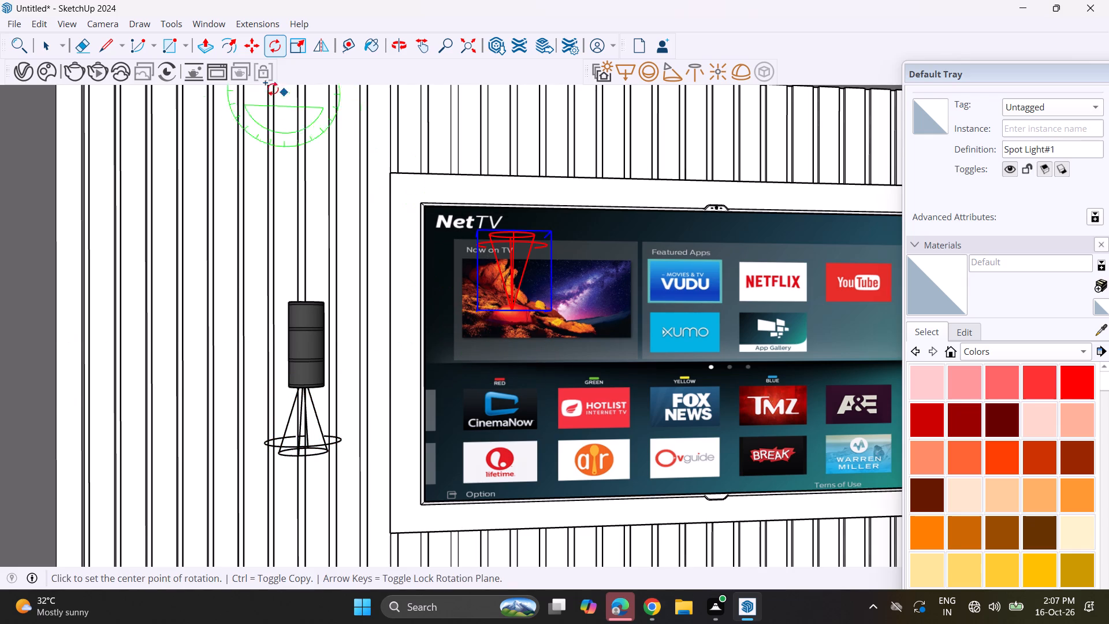
# Move the upward-pointing spot light by its apex from the TV into the top opening of the left wall light.
pyautogui.click(258, 45)
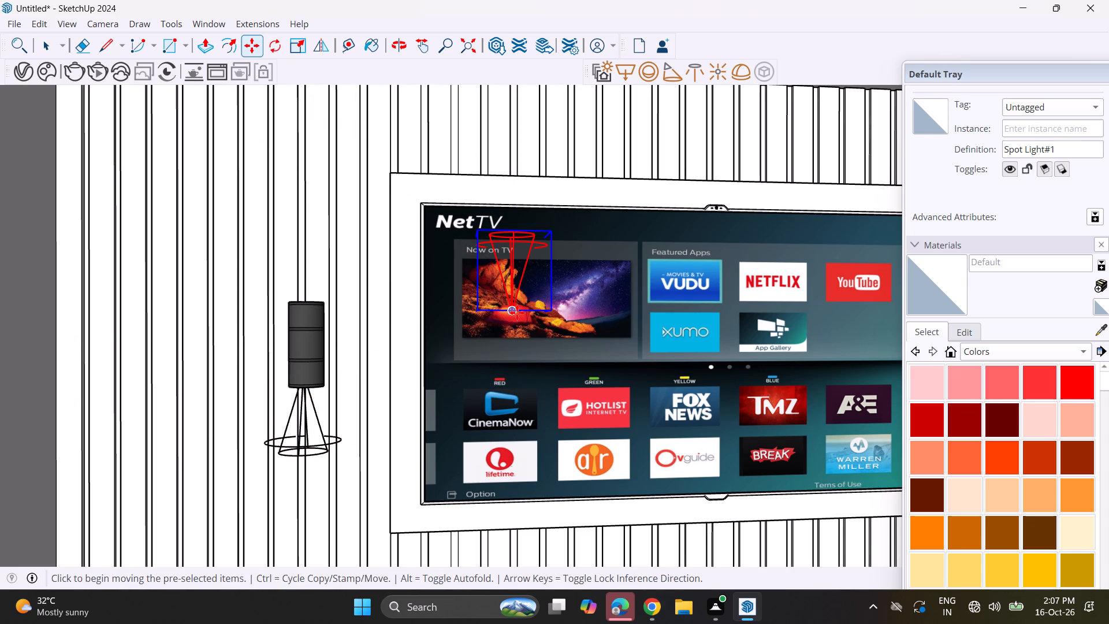
pyautogui.click(517, 315)
pyautogui.moveTo(326, 261); pyautogui.dragTo(345, 361, button='middle')
pyautogui.scroll(4, 325, 352)
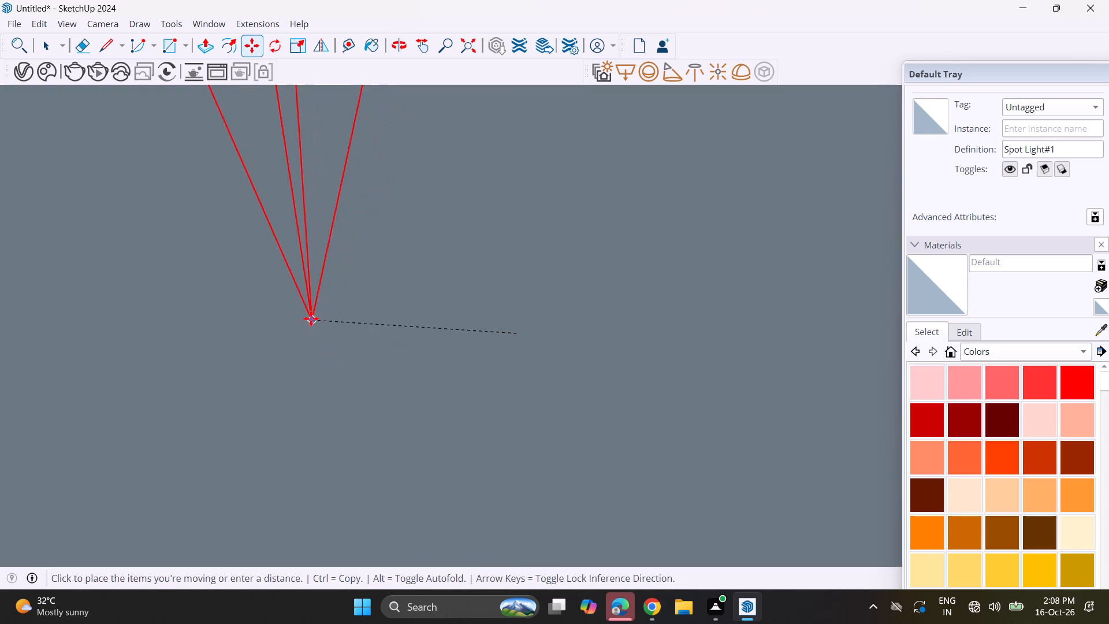
pyautogui.keyDown('shift'); pyautogui.moveTo(456, 393); pyautogui.dragTo(392, 165, button='middle'); pyautogui.keyUp('shift')
pyautogui.scroll(1, 392, 165)
pyautogui.keyDown('shift'); pyautogui.moveTo(382, 335); pyautogui.dragTo(346, 208, button='middle'); pyautogui.keyUp('shift')
pyautogui.scroll(2, 221, 203)
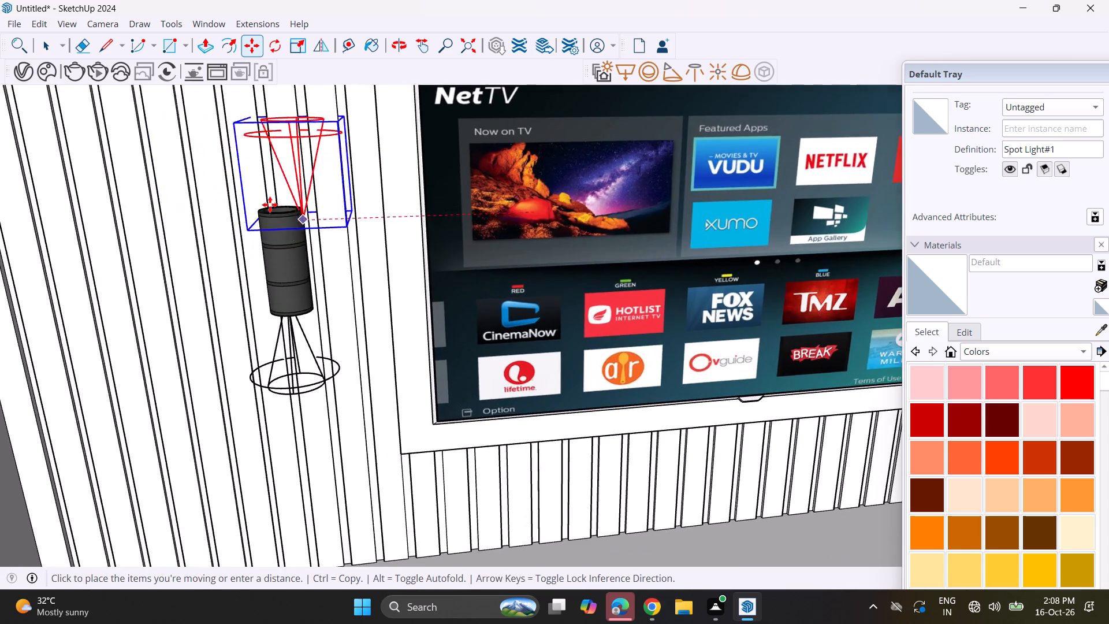
pyautogui.scroll(20, 265, 200)
pyautogui.scroll(2, 265, 200)
pyautogui.moveTo(315, 247); pyautogui.dragTo(322, 315, button='middle')
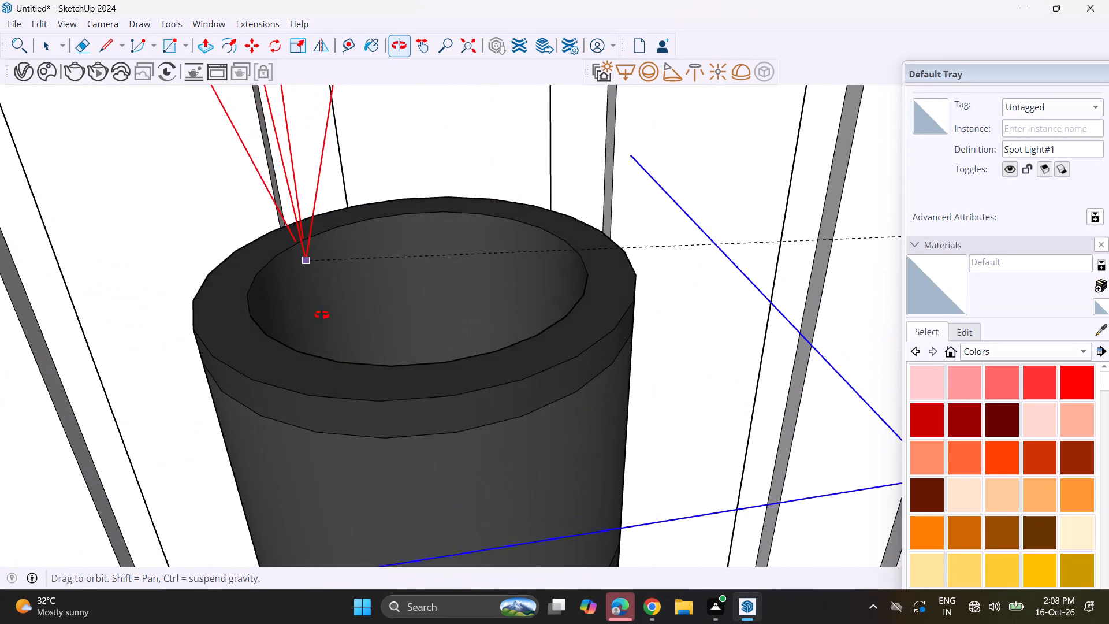
pyautogui.moveTo(322, 315); pyautogui.dragTo(323, 326, button='middle')
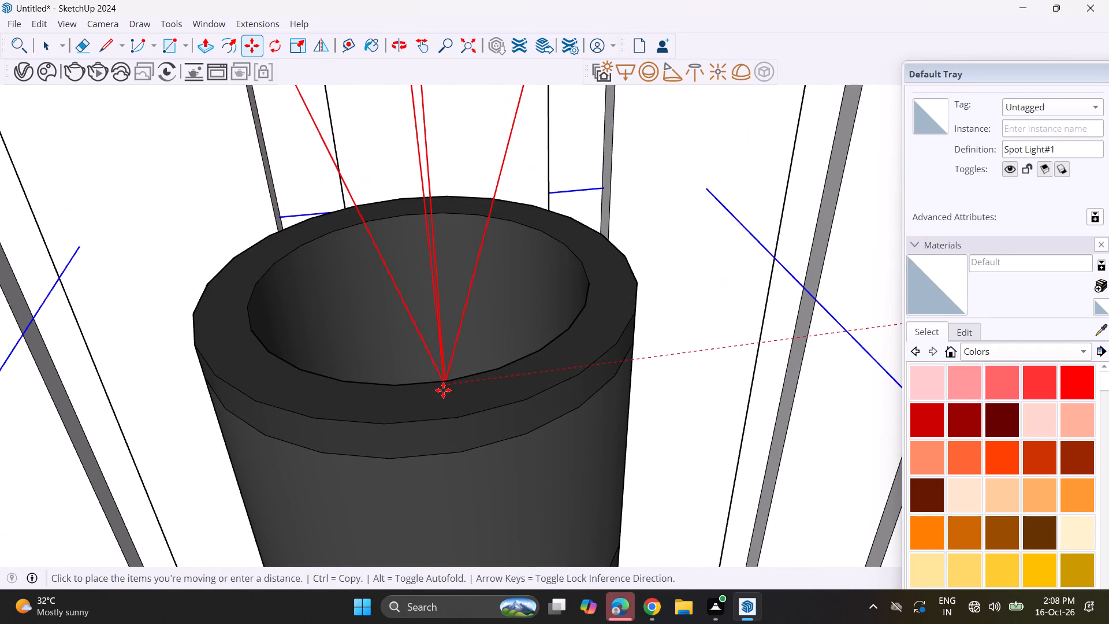
pyautogui.click(443, 388)
# Copy the upward-pointing spot light from the left wall light to the top opening of the right wall light.
pyautogui.moveTo(538, 385); pyautogui.dragTo(425, 203, button='middle')
pyautogui.scroll(-5, 405, 210)
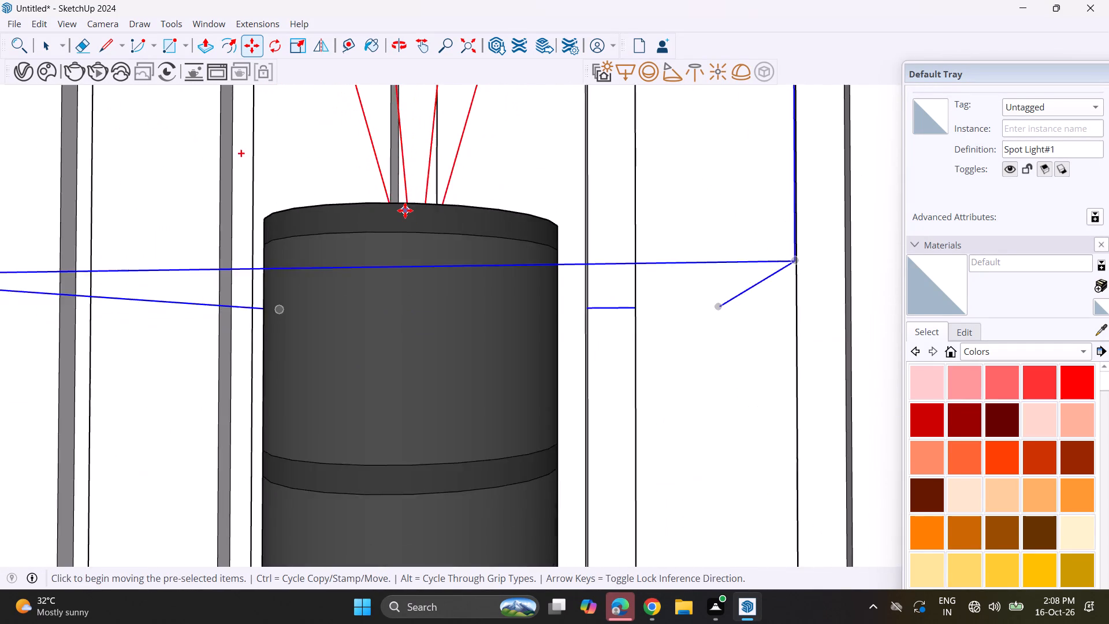
pyautogui.scroll(-19, 405, 210)
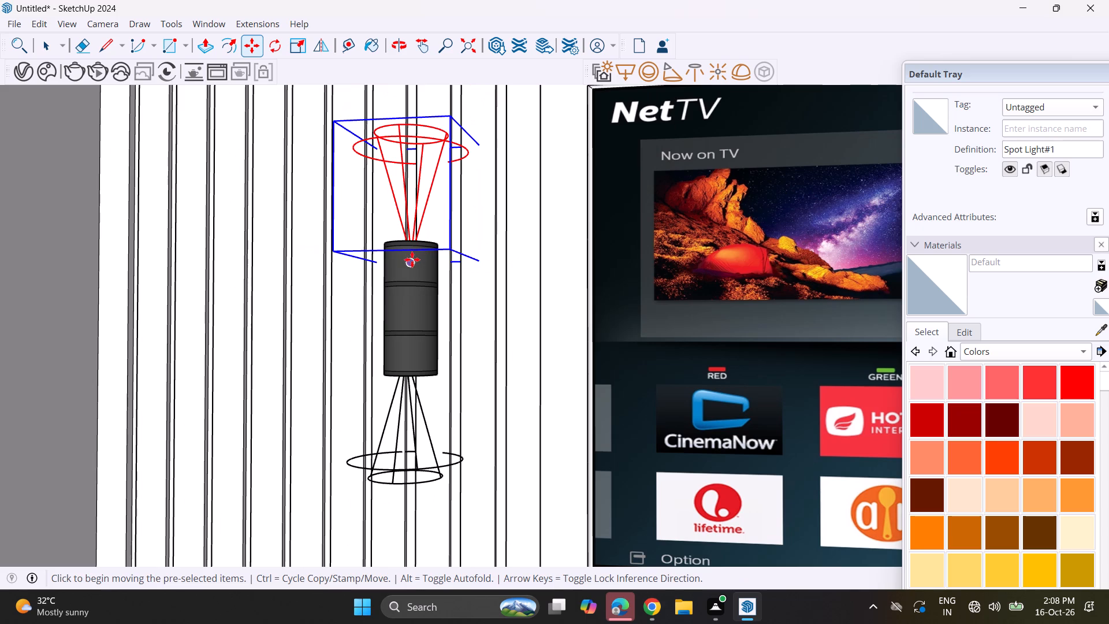
pyautogui.click(412, 259)
pyautogui.keyDown('shift'); pyautogui.moveTo(634, 282); pyautogui.dragTo(0, 285, button='middle'); pyautogui.keyUp('shift')
pyautogui.keyDown('shift'); pyautogui.moveTo(742, 297); pyautogui.dragTo(0, 273, button='middle'); pyautogui.keyUp('shift')
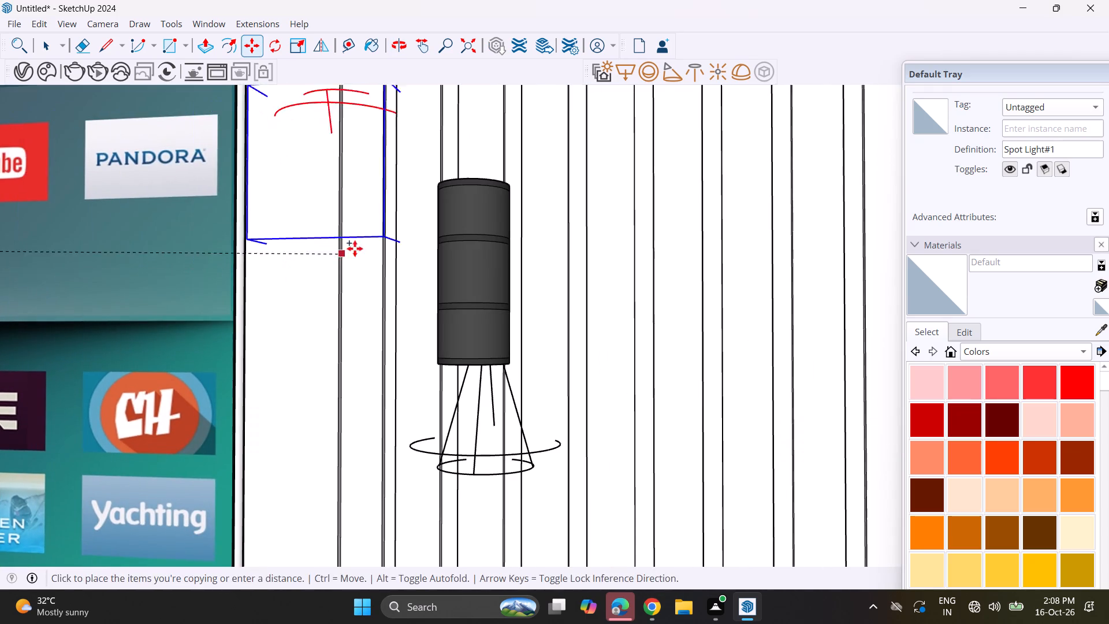
pyautogui.moveTo(393, 252); pyautogui.dragTo(412, 437, button='middle')
pyautogui.scroll(8, 468, 208)
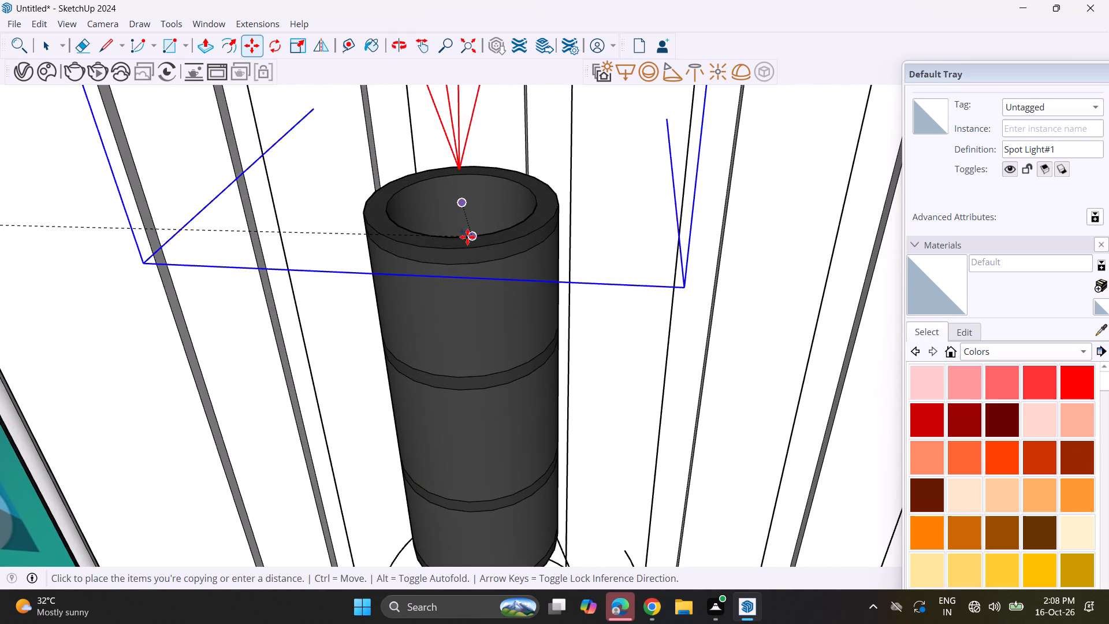
pyautogui.click(472, 301)
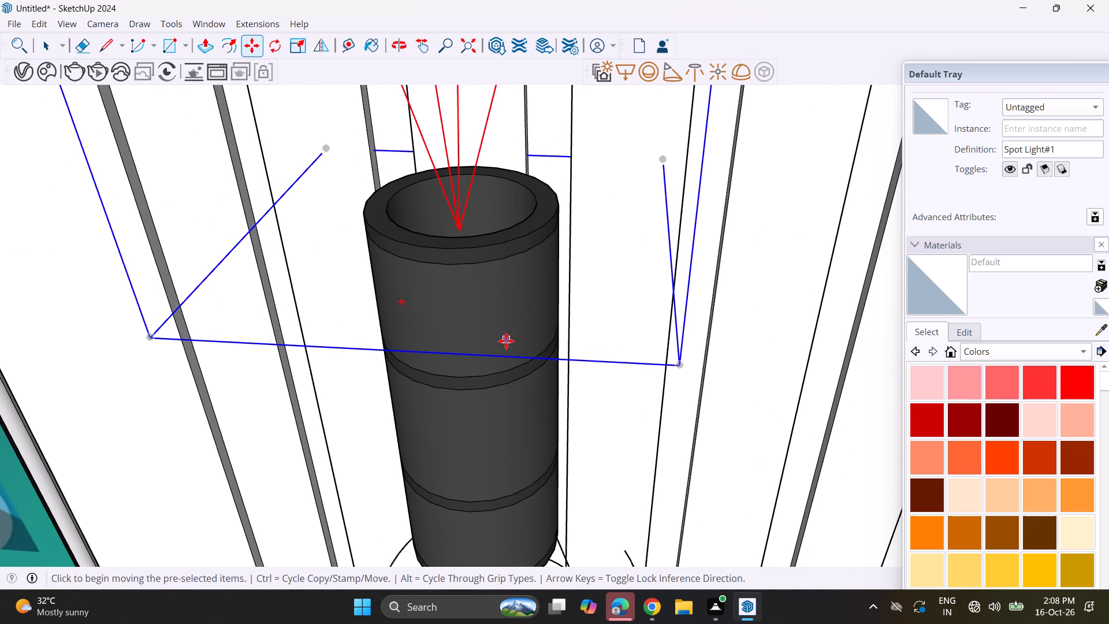
# Nudge the right wall light's upward-pointing spot light slightly to adjust its position at the lamp's top opening.
pyautogui.moveTo(506, 341); pyautogui.dragTo(508, 177, button='middle')
pyautogui.scroll(-8, 509, 220)
pyautogui.scroll(-4, 500, 327)
pyautogui.scroll(-1, 503, 396)
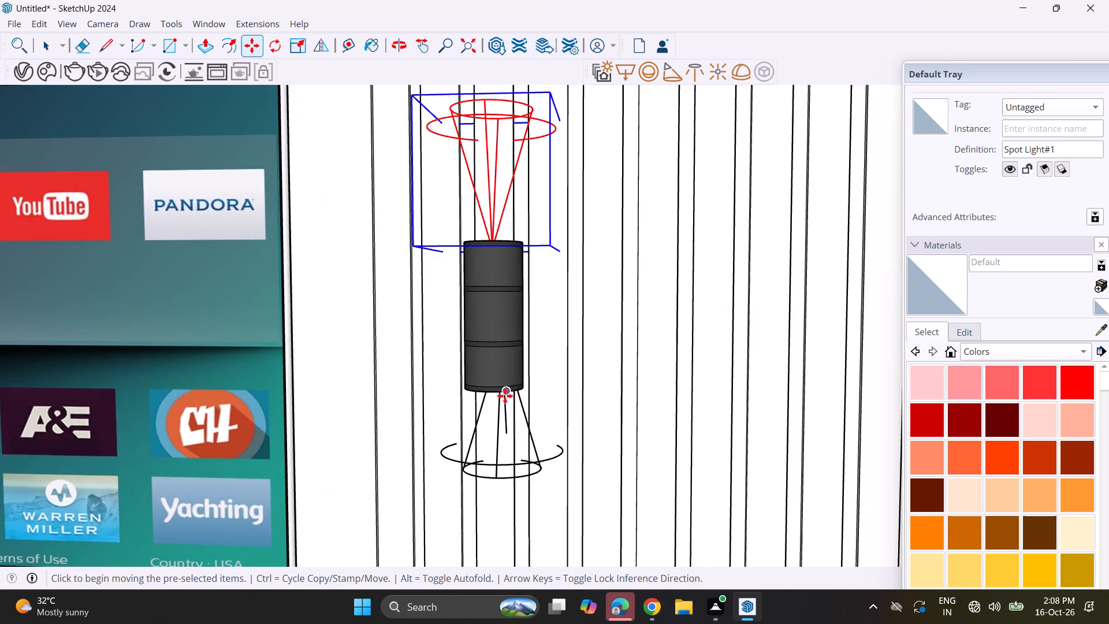
pyautogui.scroll(-3, 505, 397)
pyautogui.moveTo(488, 244); pyautogui.dragTo(501, 378, button='middle')
pyautogui.scroll(2, 506, 320)
pyautogui.moveTo(524, 383); pyautogui.dragTo(494, 203, button='middle')
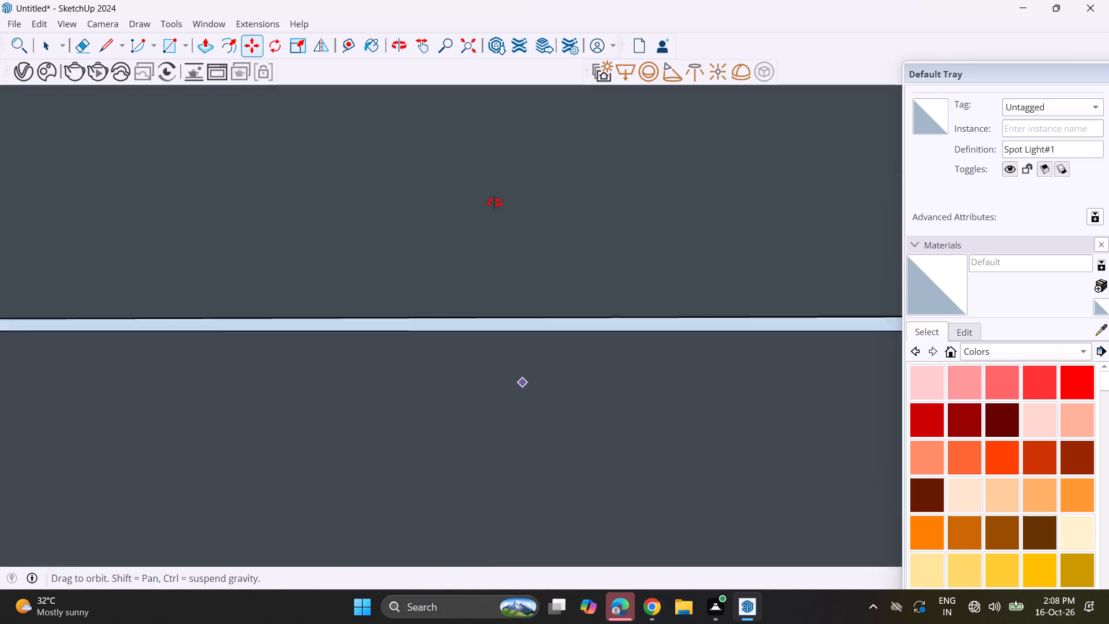
pyautogui.moveTo(494, 203); pyautogui.dragTo(494, 184, button='middle')
pyautogui.moveTo(516, 385); pyautogui.dragTo(507, 24, button='middle')
pyautogui.keyDown('shift'); pyautogui.moveTo(412, 466); pyautogui.dragTo(362, 190, button='middle'); pyautogui.keyUp('shift')
pyautogui.keyDown('shift'); pyautogui.moveTo(428, 374); pyautogui.dragTo(430, 204, button='middle'); pyautogui.keyUp('shift')
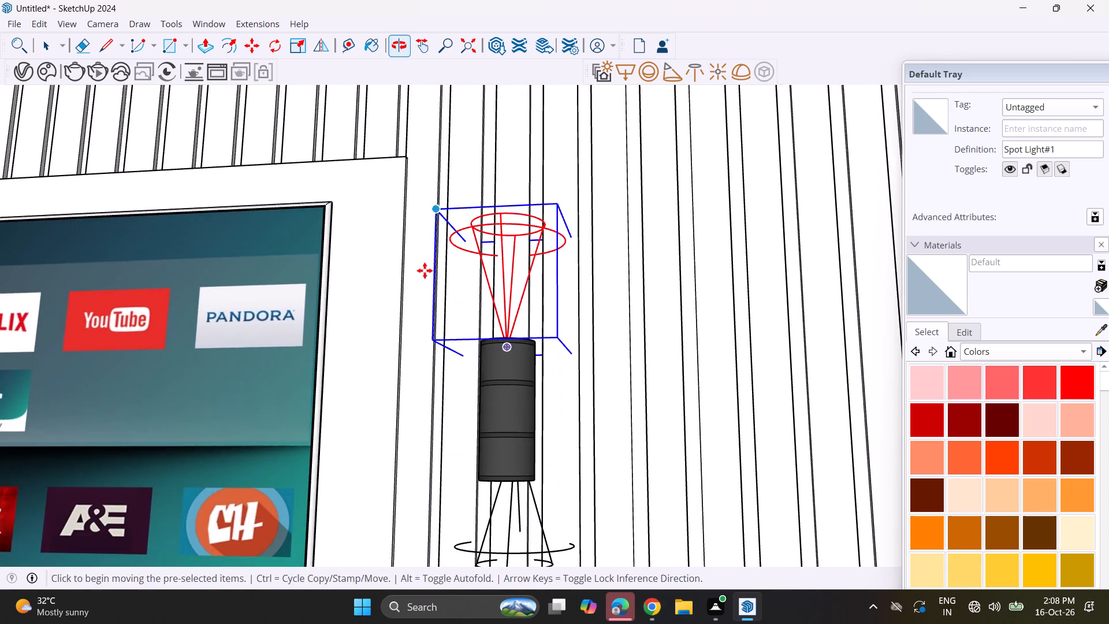
pyautogui.moveTo(430, 336); pyautogui.dragTo(454, 447, button='middle')
pyautogui.scroll(5, 534, 401)
pyautogui.scroll(2, 509, 350)
pyautogui.moveTo(498, 349); pyautogui.dragTo(499, 431, button='middle')
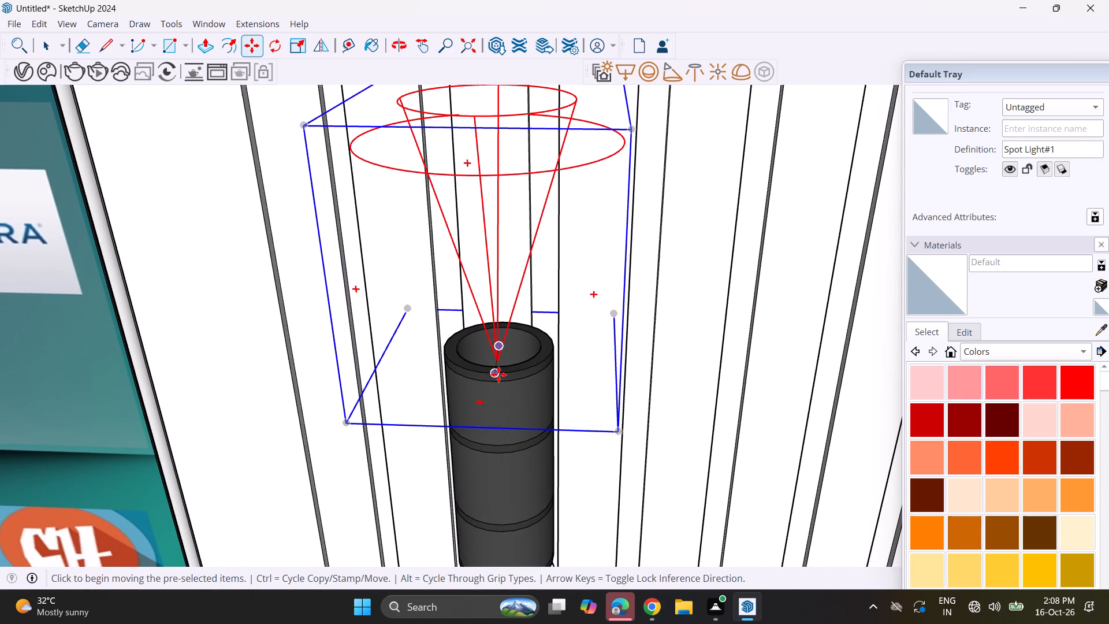
pyautogui.click(496, 361)
pyautogui.click(496, 367)
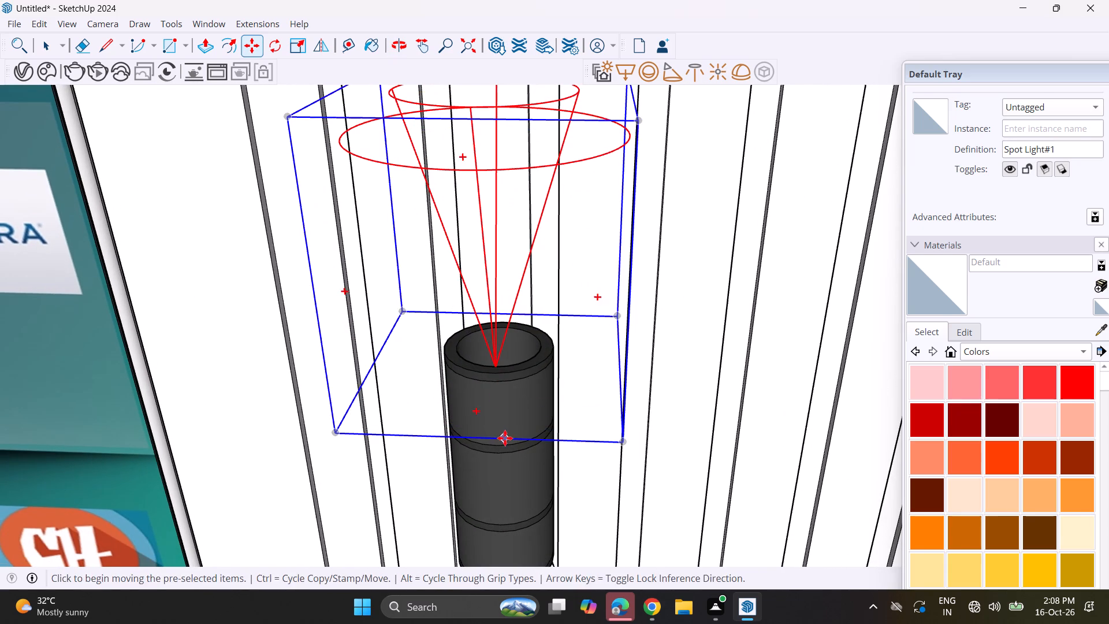
# Move the right wall light's downward-pointing spot light by its apex toward the TV side within the bottom opening.
pyautogui.moveTo(505, 438); pyautogui.dragTo(487, 326, button='middle')
pyautogui.scroll(1, 487, 316)
pyautogui.scroll(-12, 487, 317)
pyautogui.keyDown('shift'); pyautogui.moveTo(505, 522); pyautogui.dragTo(472, 346, button='middle'); pyautogui.keyUp('shift')
pyautogui.scroll(7, 472, 346)
pyautogui.press('space')
pyautogui.click(456, 376)
pyautogui.moveTo(462, 342); pyautogui.dragTo(455, 222, button='middle')
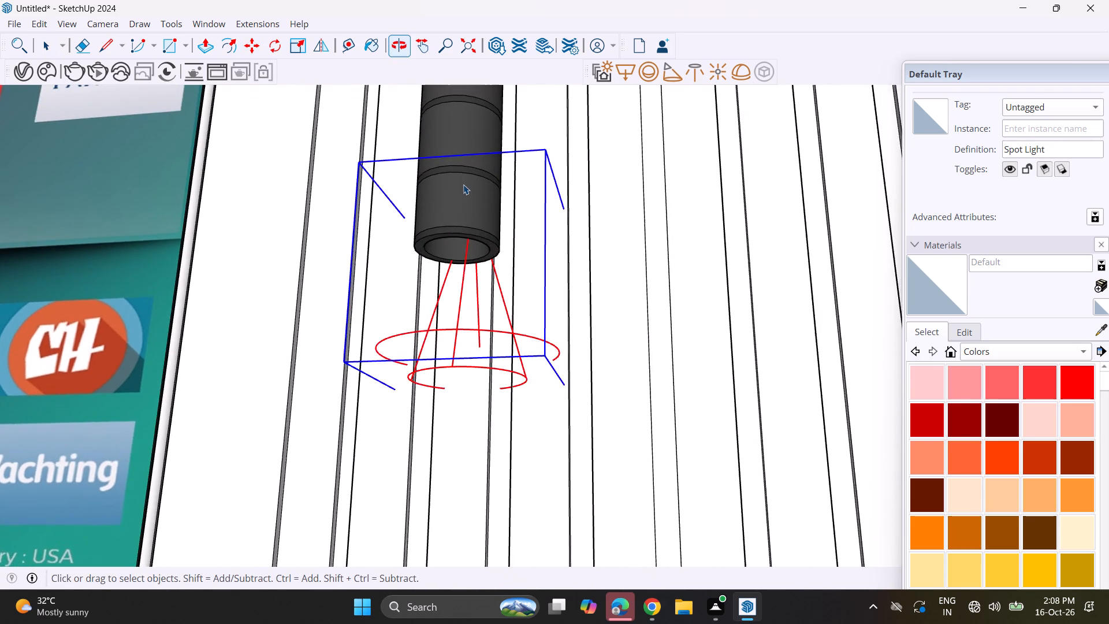
pyautogui.scroll(4, 469, 242)
pyautogui.moveTo(441, 200); pyautogui.dragTo(436, 143, button='middle')
pyautogui.click(248, 44)
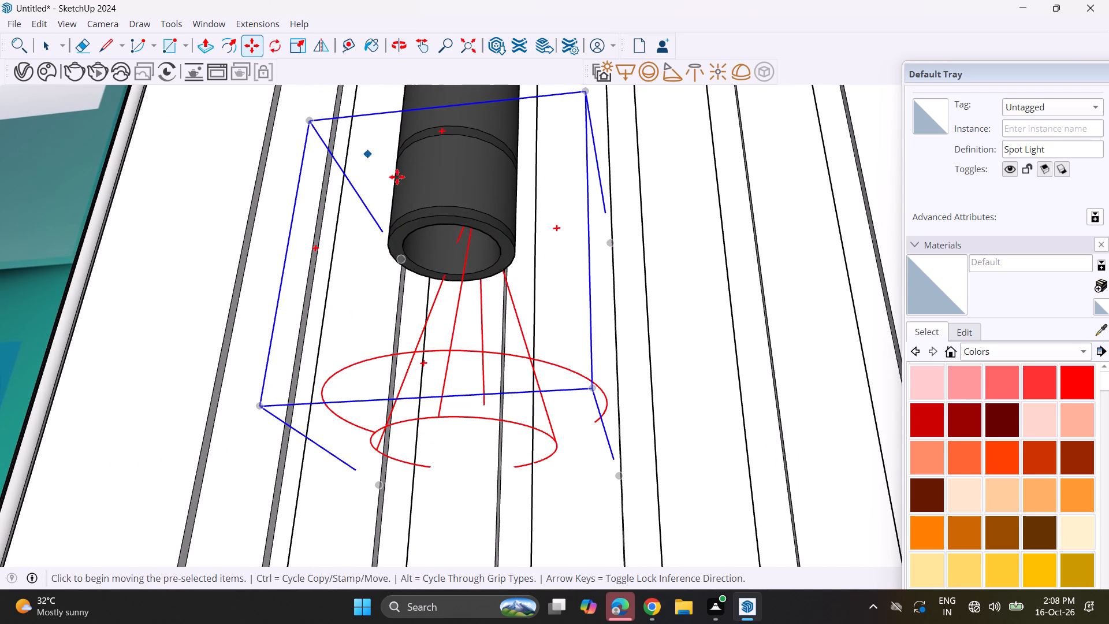
pyautogui.click(491, 209)
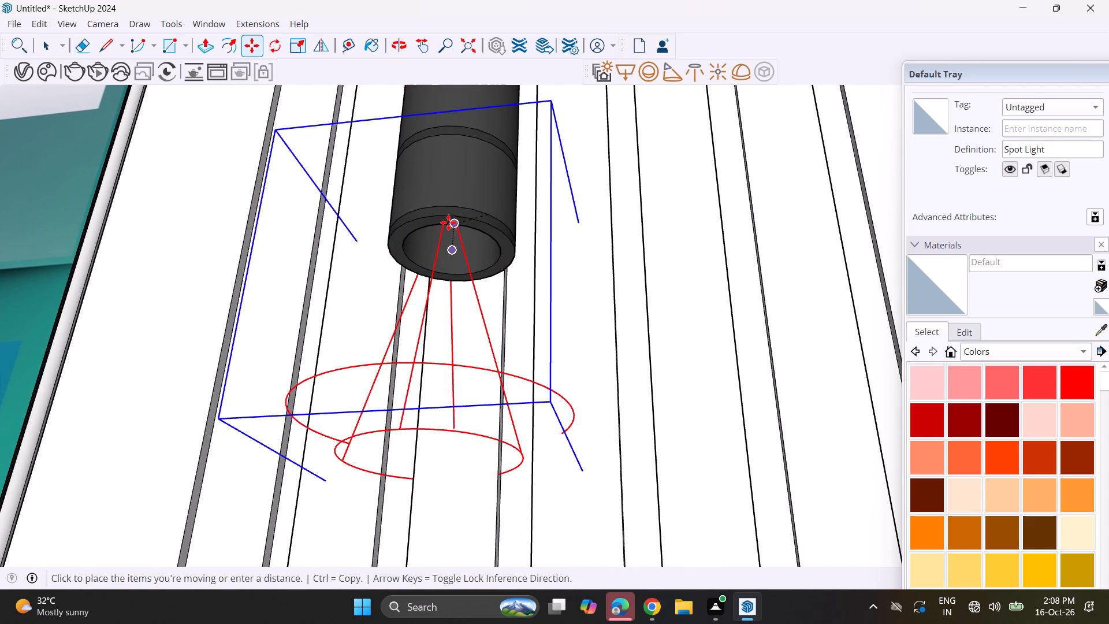
pyautogui.moveTo(440, 236); pyautogui.dragTo(439, 218, button='middle')
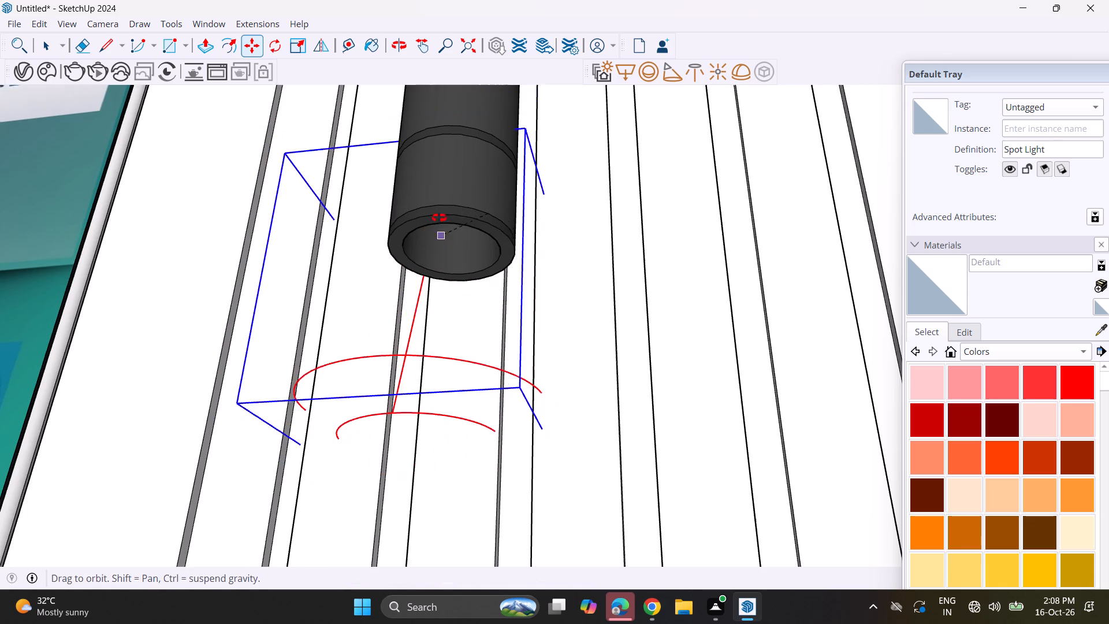
pyautogui.moveTo(439, 218); pyautogui.dragTo(444, 87, button='middle')
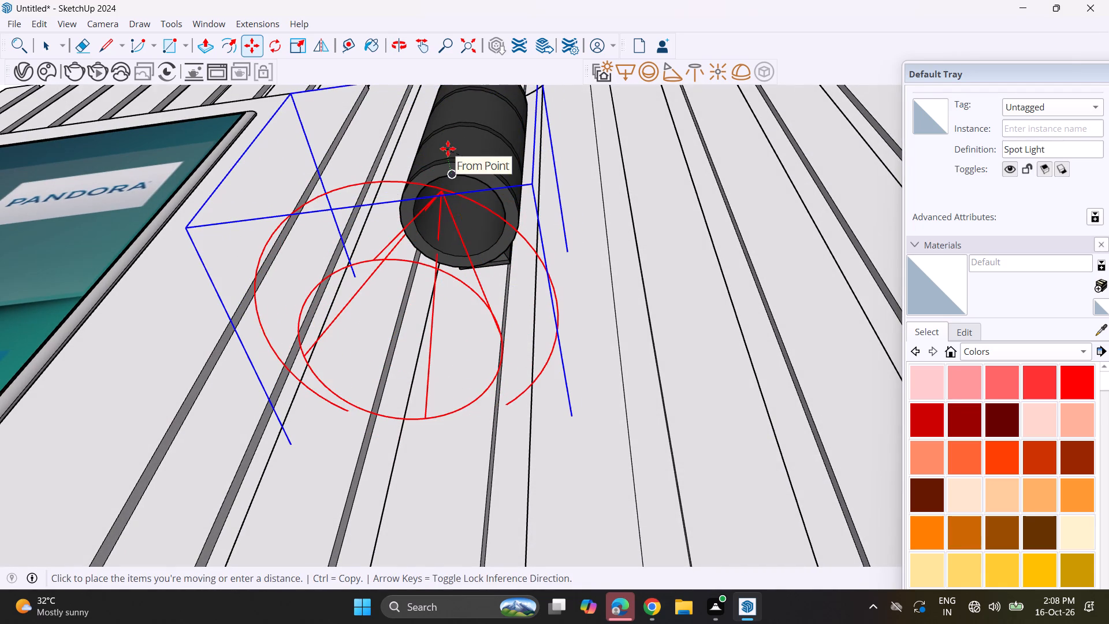
pyautogui.click(448, 148)
# Shift the right wall light's downward-pointing spot light slightly away from the TV to align it with the lamp.
pyautogui.moveTo(454, 189); pyautogui.dragTo(511, 372, button='middle')
pyautogui.scroll(-15, 518, 352)
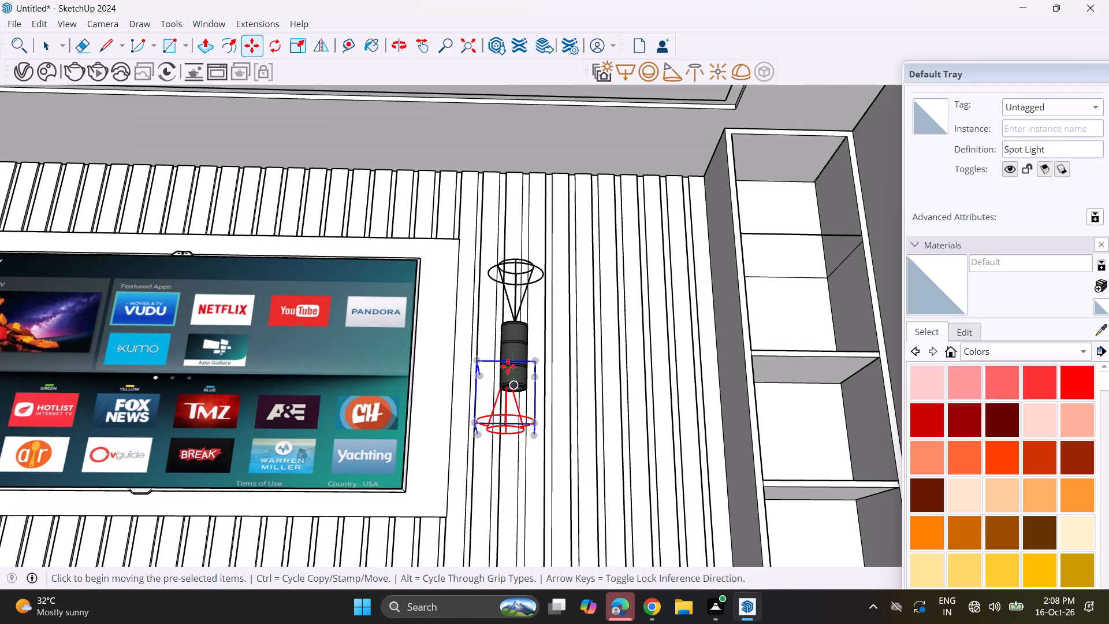
pyautogui.click(505, 379)
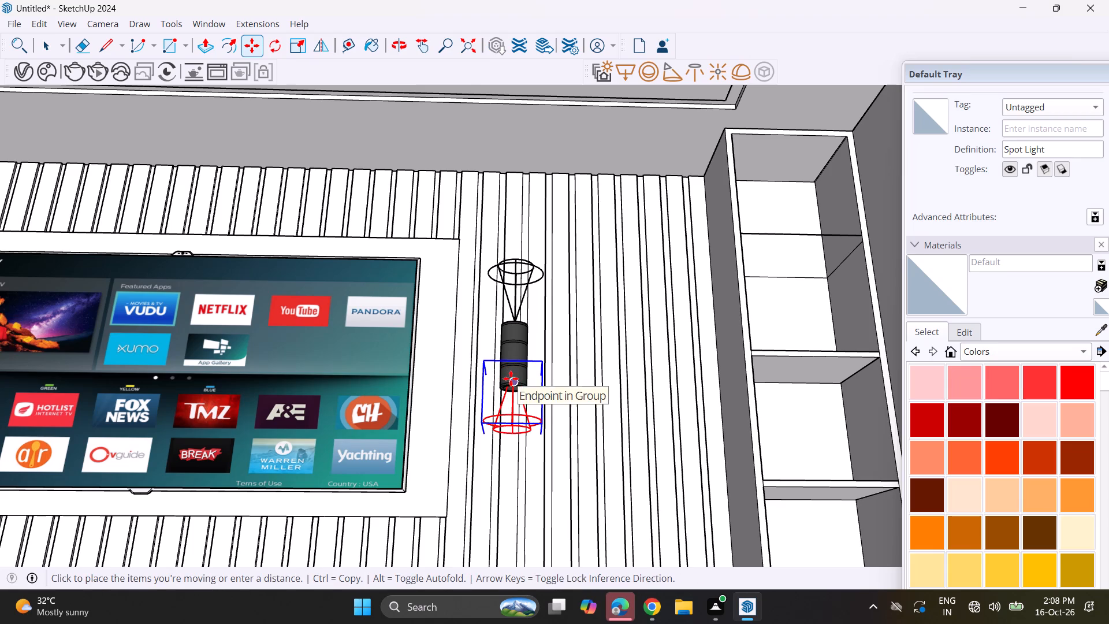
pyautogui.click(511, 378)
# Examine the whole TV wall from the front, including the spot lights on both wall lights.
pyautogui.scroll(-4, 486, 369)
pyautogui.moveTo(462, 370); pyautogui.dragTo(673, 403, button='middle')
pyautogui.moveTo(673, 402); pyautogui.dragTo(675, 491, button='middle')
pyautogui.keyDown('shift'); pyautogui.moveTo(669, 486); pyautogui.dragTo(619, 337, button='middle'); pyautogui.keyUp('shift')
pyautogui.moveTo(621, 349); pyautogui.dragTo(632, 411, button='middle')
pyautogui.moveTo(604, 385); pyautogui.dragTo(714, 443, button='middle')
pyautogui.moveTo(712, 430); pyautogui.dragTo(675, 401, button='middle')
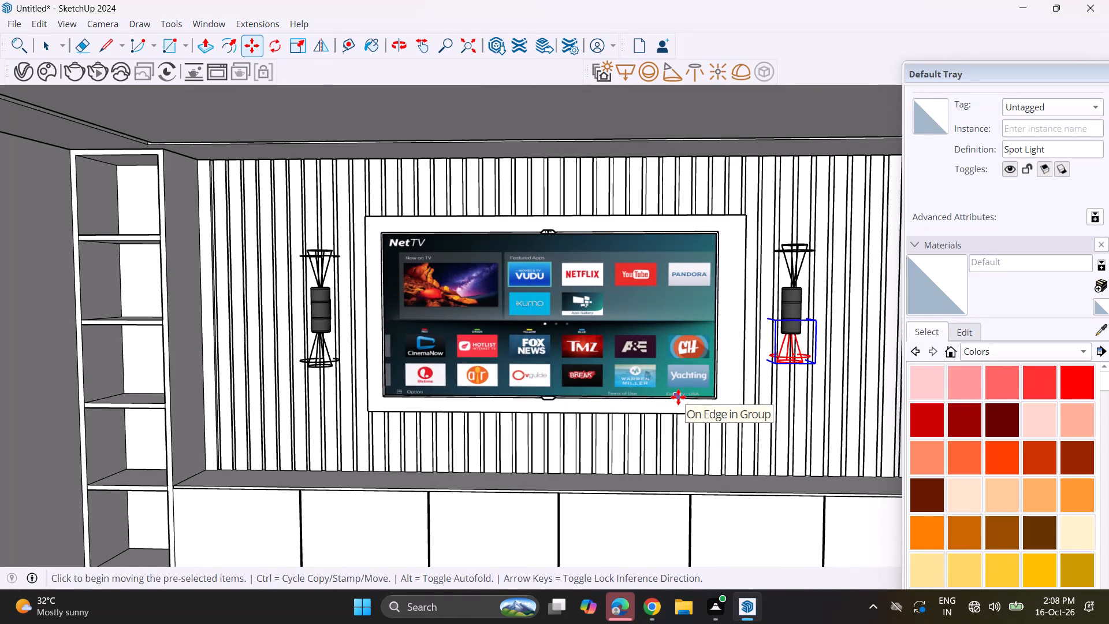
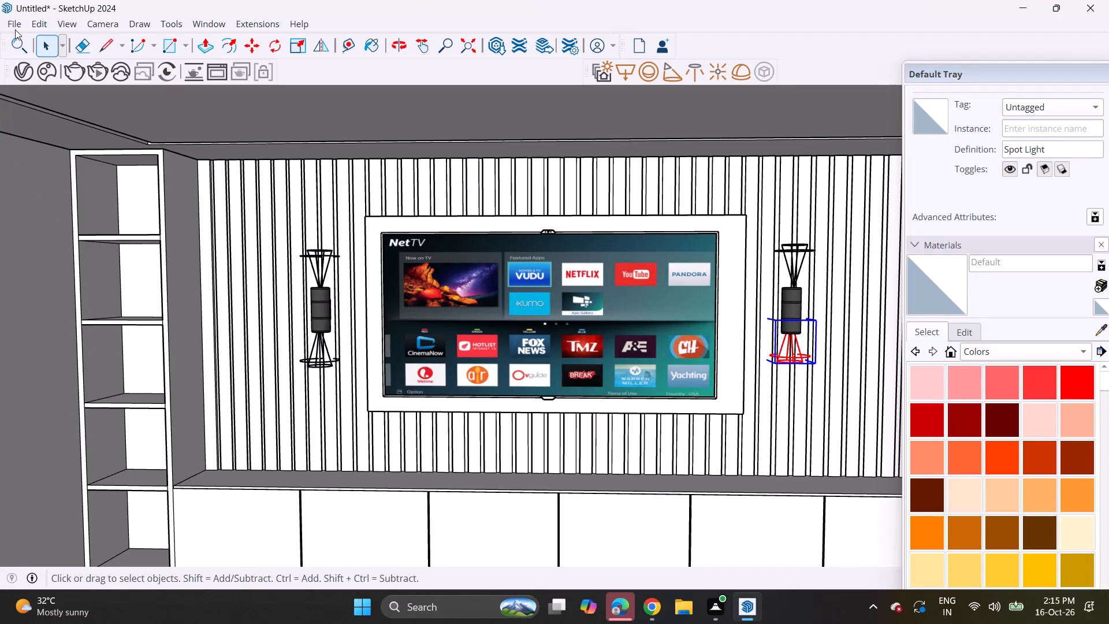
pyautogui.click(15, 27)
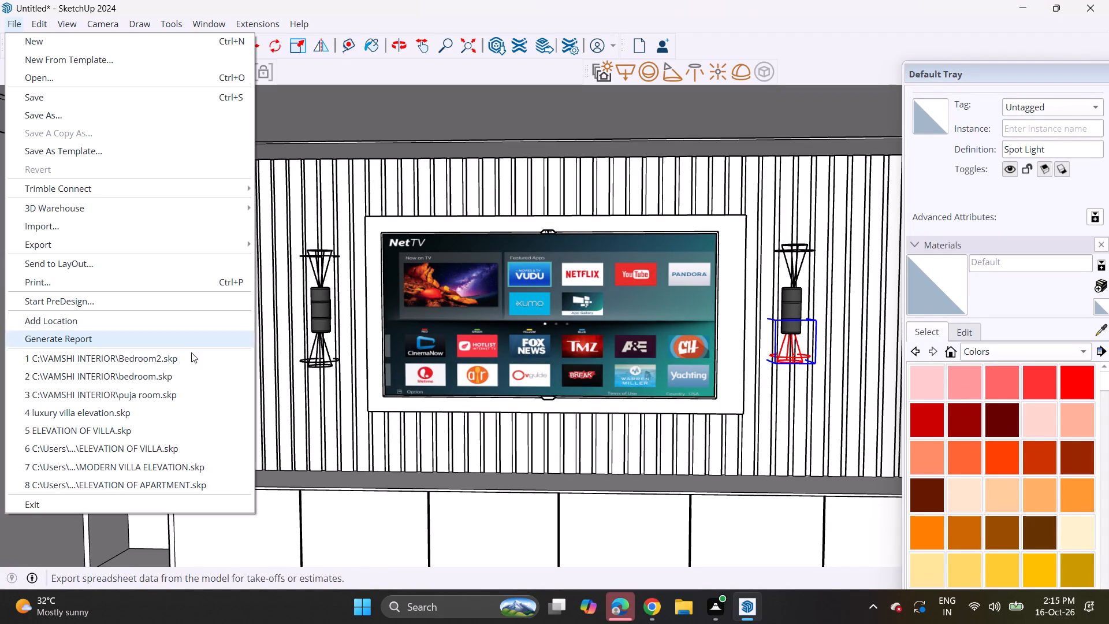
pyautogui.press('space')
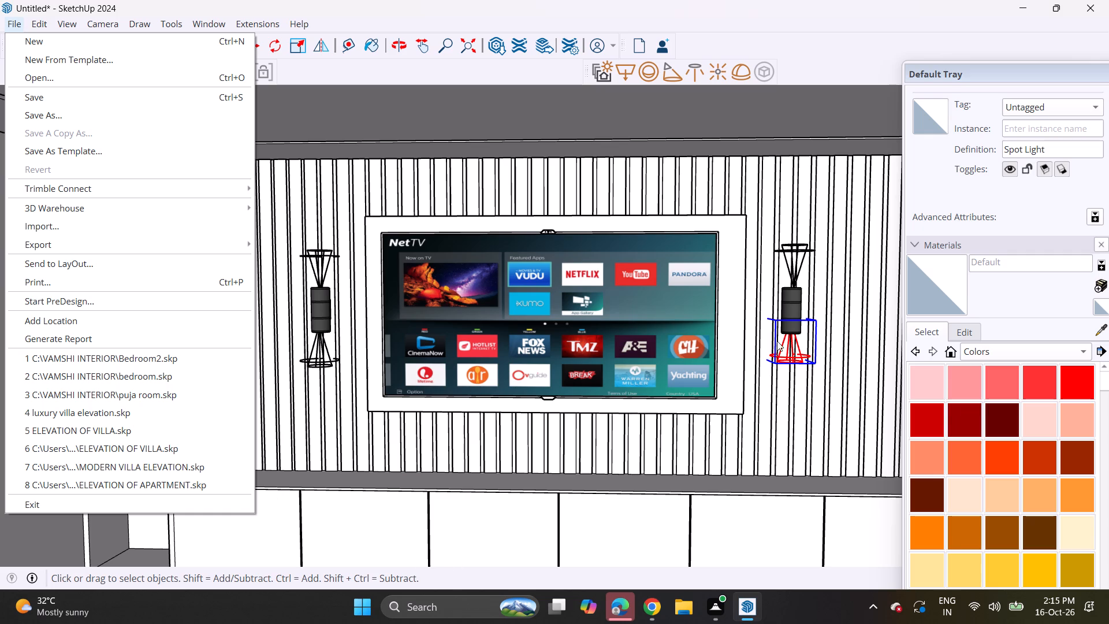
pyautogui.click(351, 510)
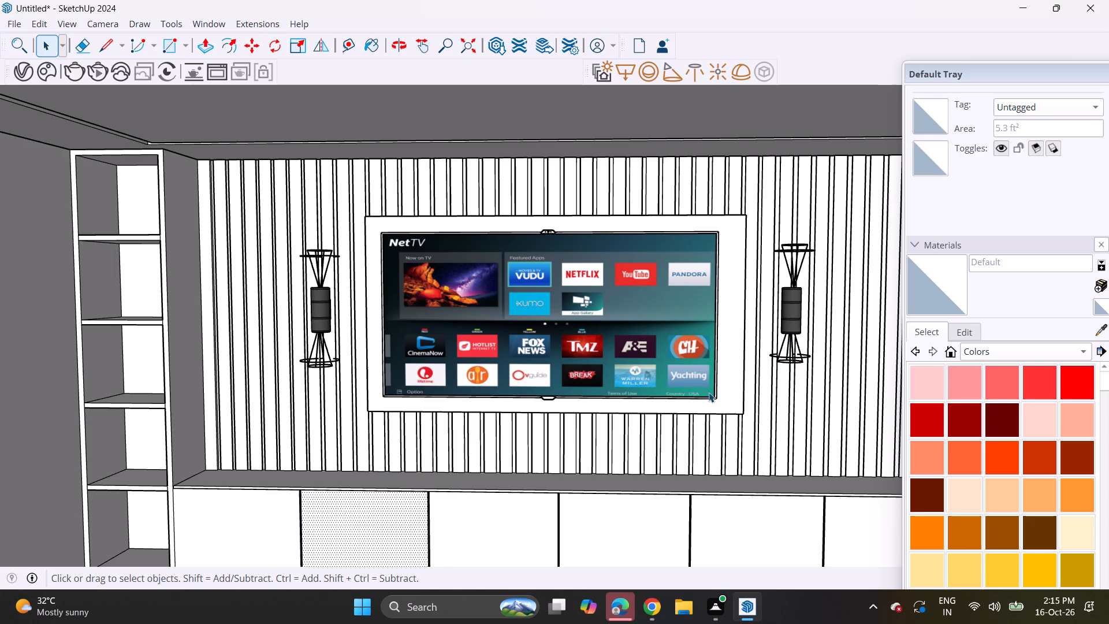
# Group the right side edge face of the TV's backing panel and convert it into a V-Ray mesh light.
pyautogui.moveTo(709, 392); pyautogui.dragTo(478, 419, button='middle')
pyautogui.moveTo(478, 419); pyautogui.dragTo(650, 380, button='middle')
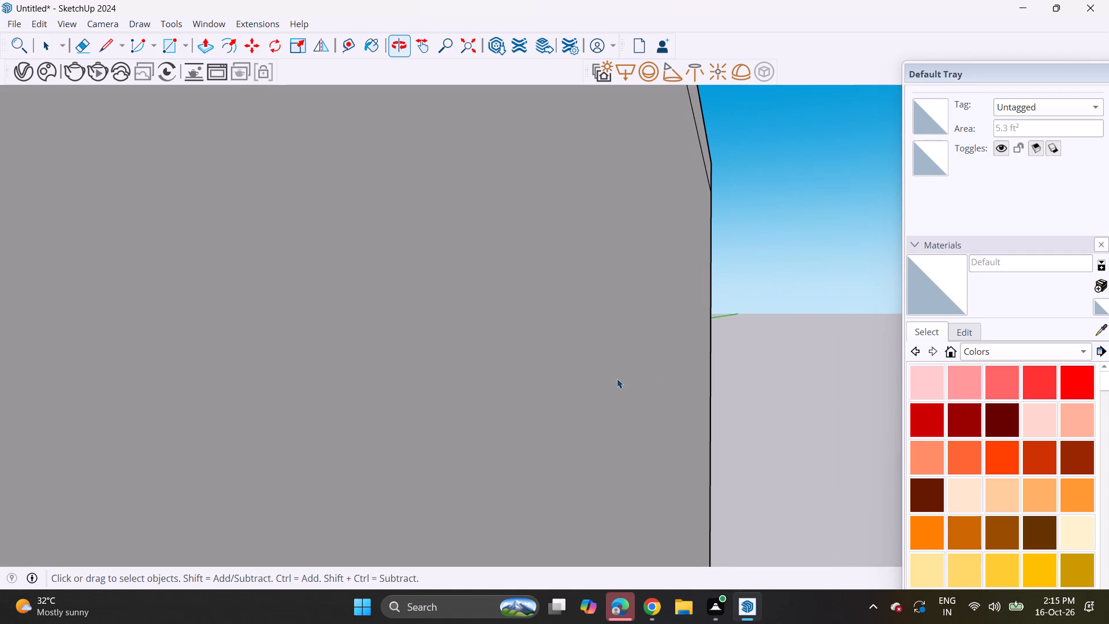
pyautogui.moveTo(443, 410); pyautogui.dragTo(736, 401, button='middle')
pyautogui.keyDown('shift'); pyautogui.moveTo(483, 414); pyautogui.dragTo(806, 379, button='middle'); pyautogui.keyUp('shift')
pyautogui.keyDown('shift'); pyautogui.moveTo(386, 448); pyautogui.dragTo(609, 428, button='middle'); pyautogui.keyUp('shift')
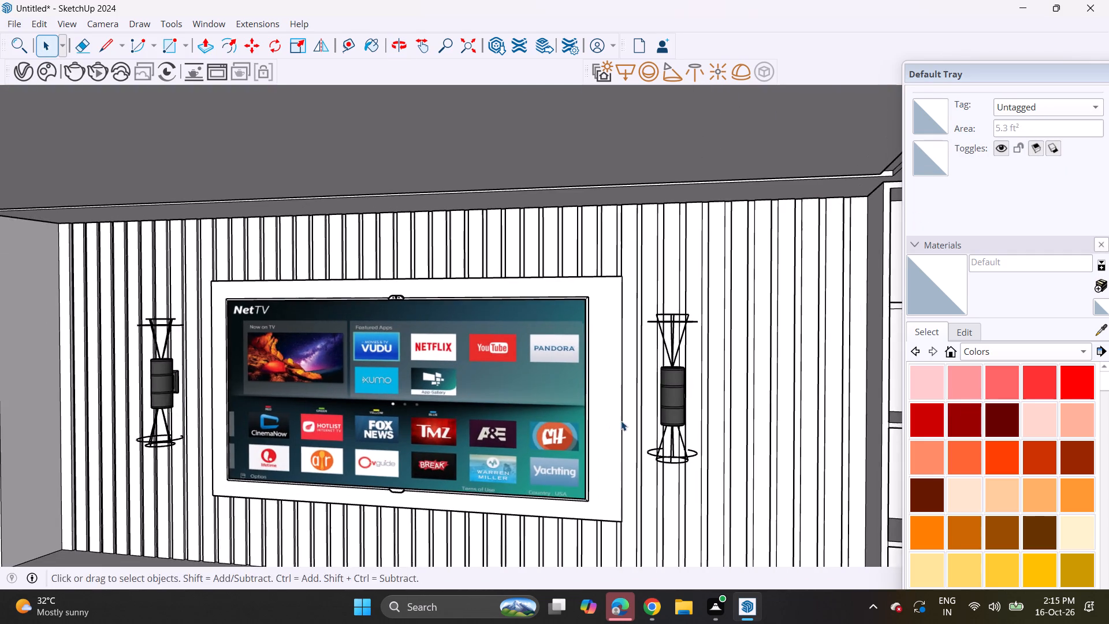
pyautogui.moveTo(621, 421); pyautogui.dragTo(542, 445, button='middle')
pyautogui.scroll(1, 621, 421)
pyautogui.scroll(7, 559, 460)
pyautogui.scroll(2, 640, 489)
pyautogui.moveTo(599, 504); pyautogui.dragTo(528, 530, button='middle')
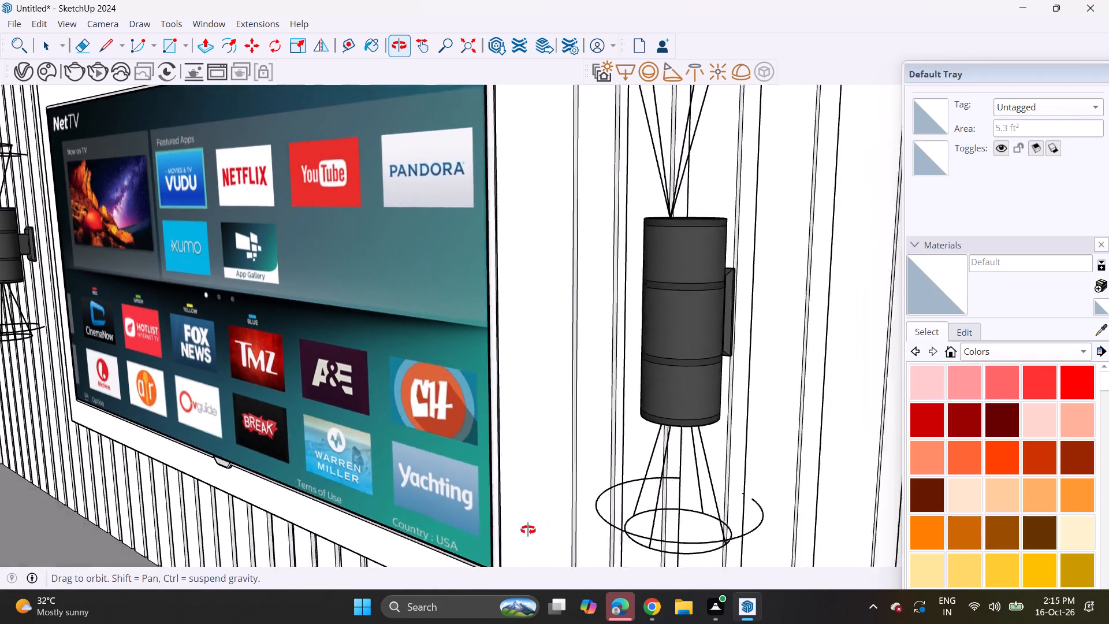
pyautogui.moveTo(528, 530); pyautogui.dragTo(526, 528, button='middle')
pyautogui.scroll(6, 542, 499)
pyautogui.click(568, 483)
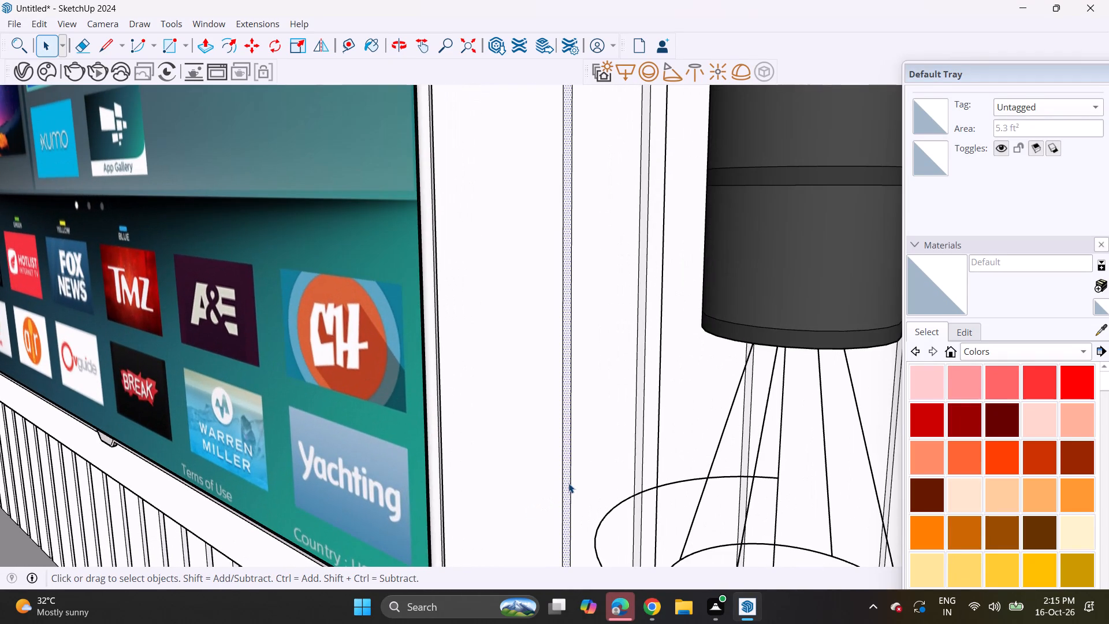
pyautogui.rightClick(568, 483)
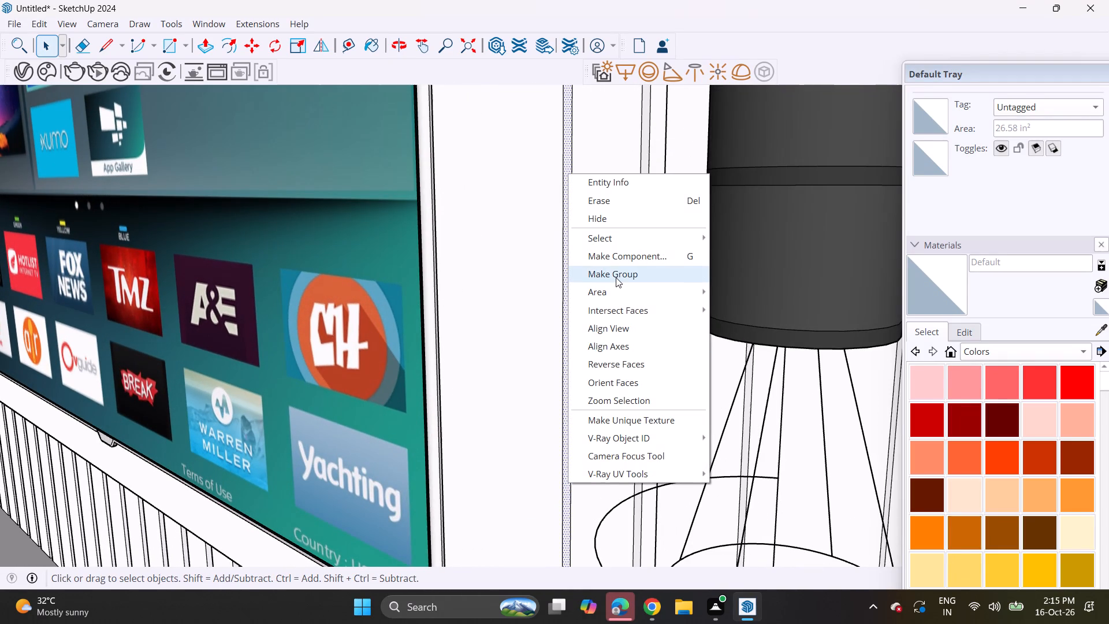
pyautogui.click(616, 277)
pyautogui.click(765, 61)
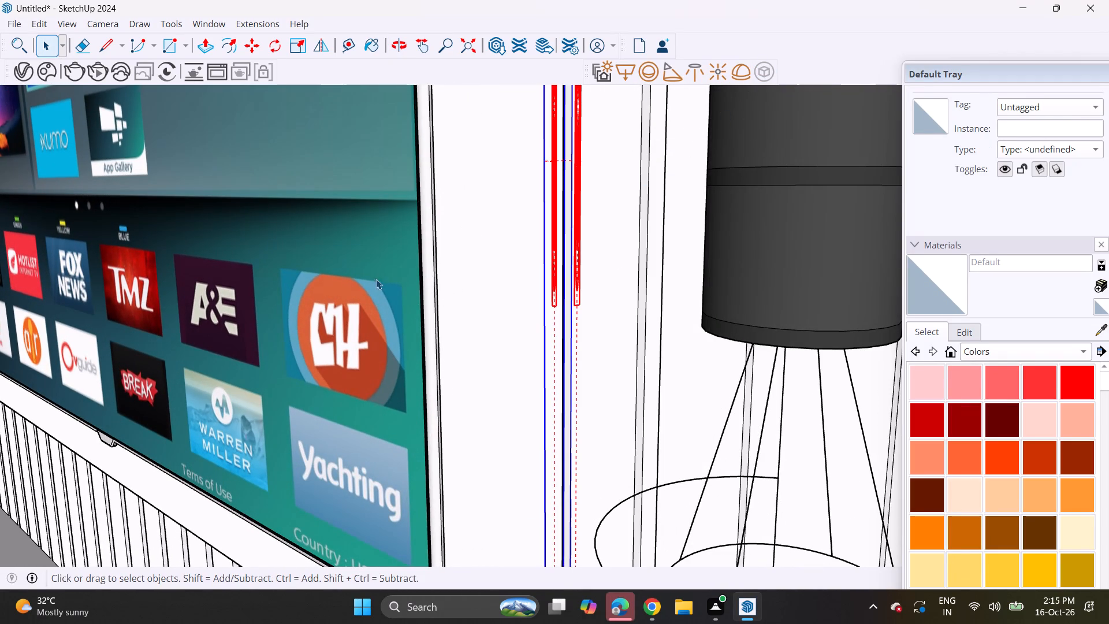
# Group the top edge face of the TV's backing panel and convert it into a V-Ray mesh light.
pyautogui.scroll(-4, 375, 271)
pyautogui.moveTo(360, 276); pyautogui.dragTo(524, 603, button='middle')
pyautogui.moveTo(554, 234); pyautogui.dragTo(560, 307, button='middle')
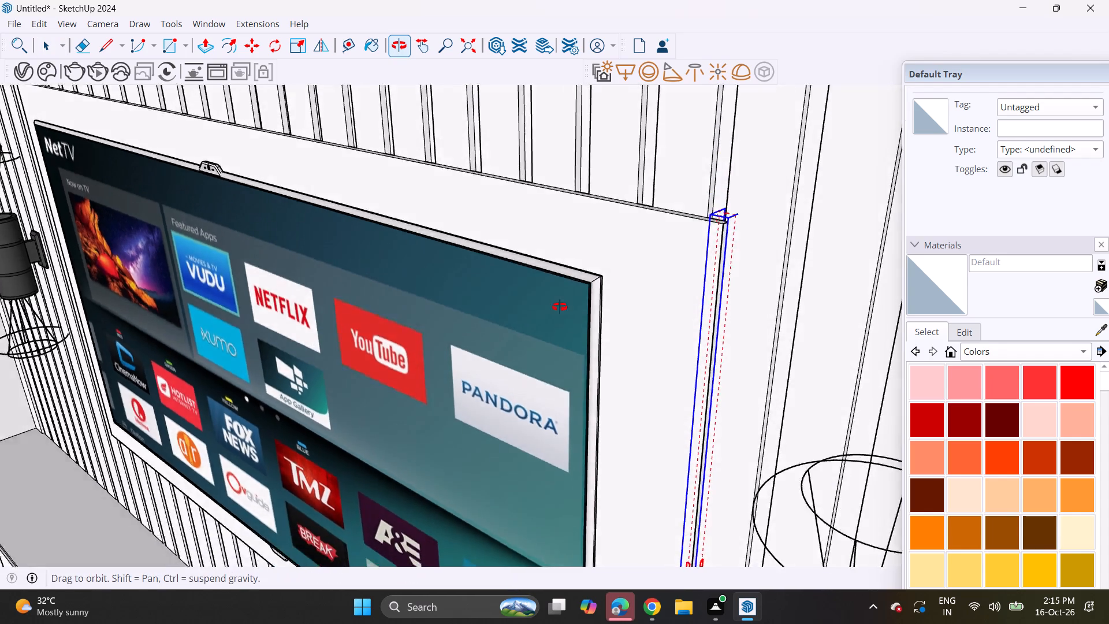
pyautogui.moveTo(560, 307); pyautogui.dragTo(542, 332, button='middle')
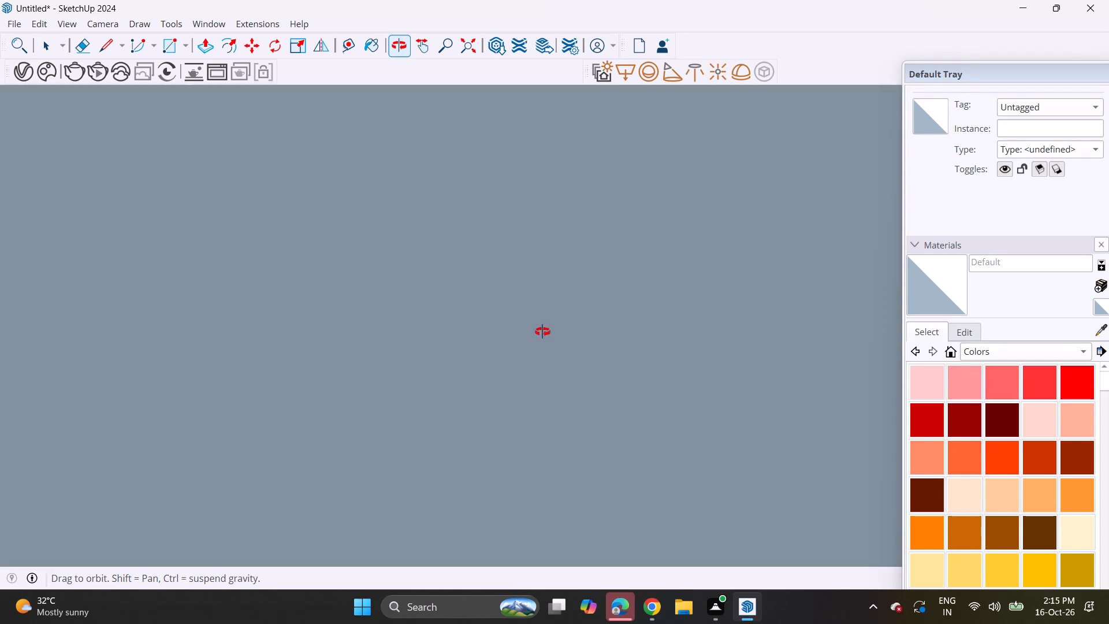
pyautogui.moveTo(542, 332); pyautogui.dragTo(550, 306, button='middle')
pyautogui.scroll(3, 582, 234)
pyautogui.moveTo(600, 197); pyautogui.dragTo(590, 257, button='middle')
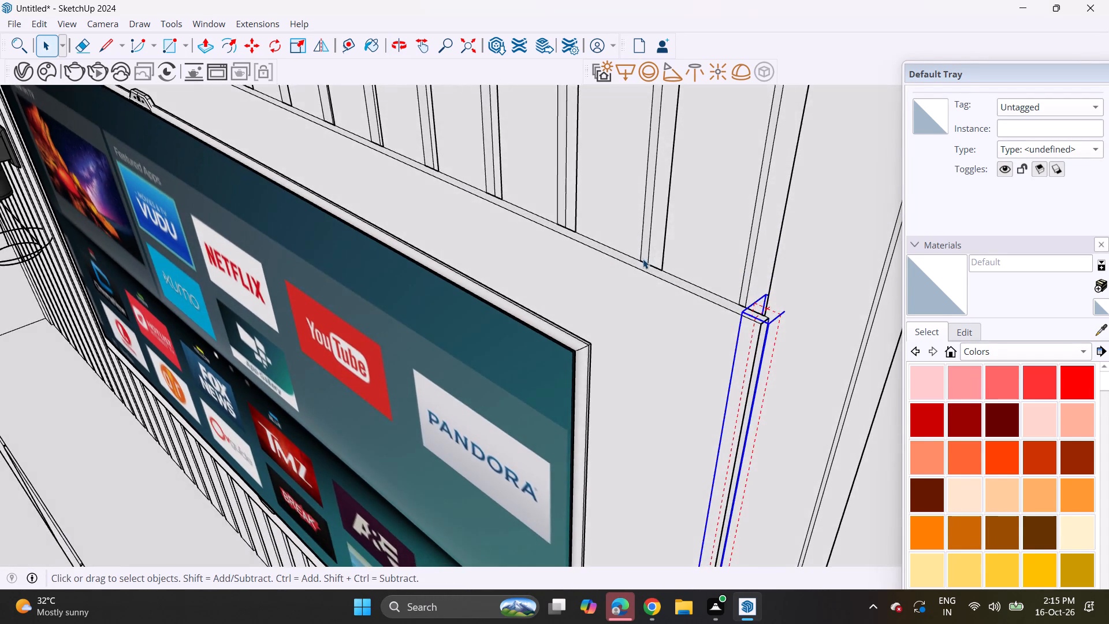
pyautogui.scroll(2, 643, 259)
pyautogui.click(638, 269)
pyautogui.click(638, 267)
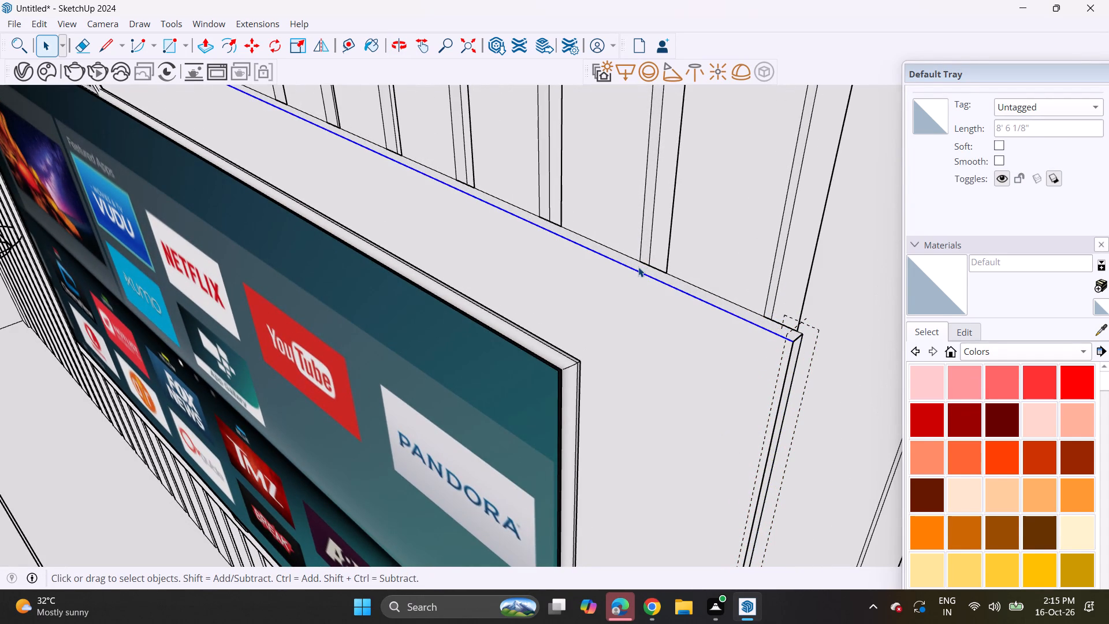
pyautogui.rightClick(638, 267)
pyautogui.click(678, 361)
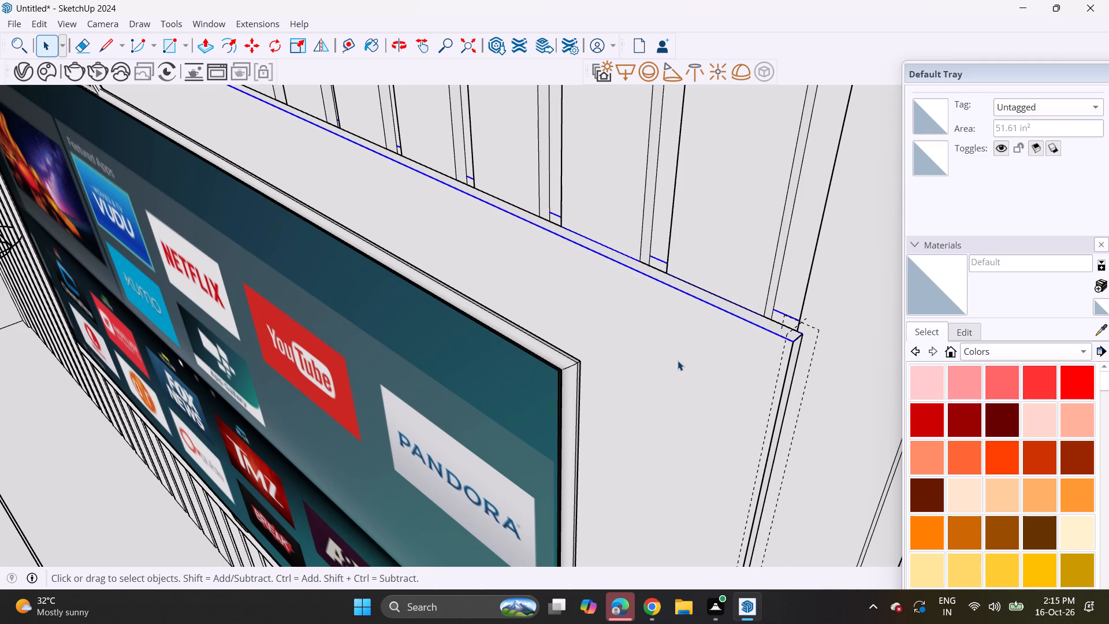
pyautogui.click(761, 68)
# Group the left side edge face of the TV's backing panel and convert it into a V-Ray mesh light.
pyautogui.moveTo(422, 350); pyautogui.dragTo(513, 190, button='middle')
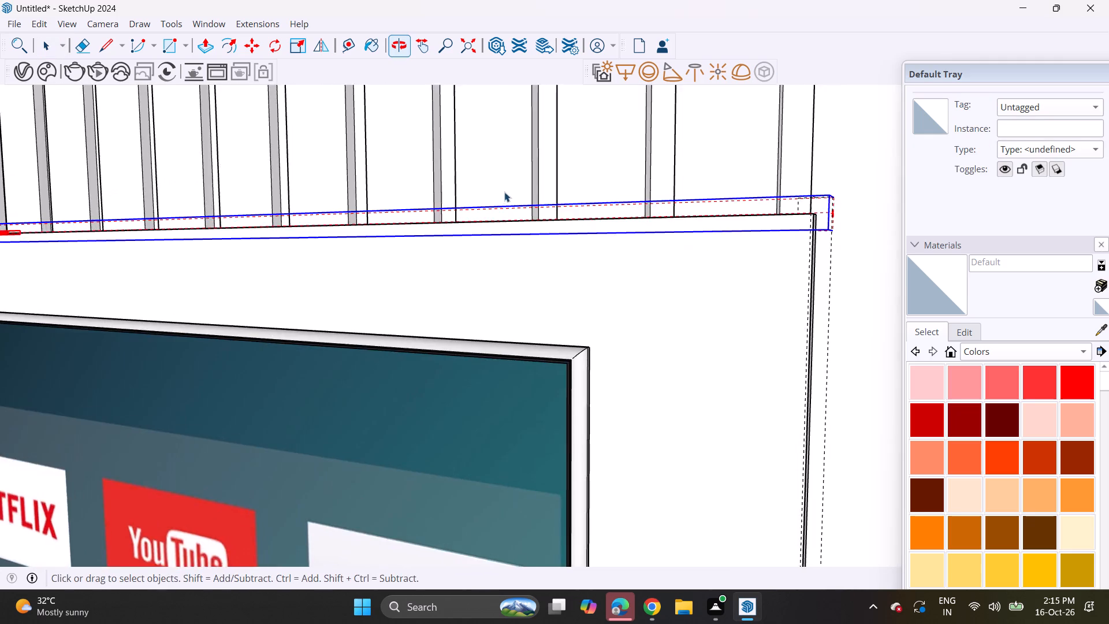
pyautogui.scroll(-3, 500, 195)
pyautogui.moveTo(283, 381); pyautogui.dragTo(736, 262, button='middle')
pyautogui.moveTo(180, 392); pyautogui.dragTo(364, 358, button='middle')
pyautogui.moveTo(111, 409); pyautogui.dragTo(594, 344, button='middle')
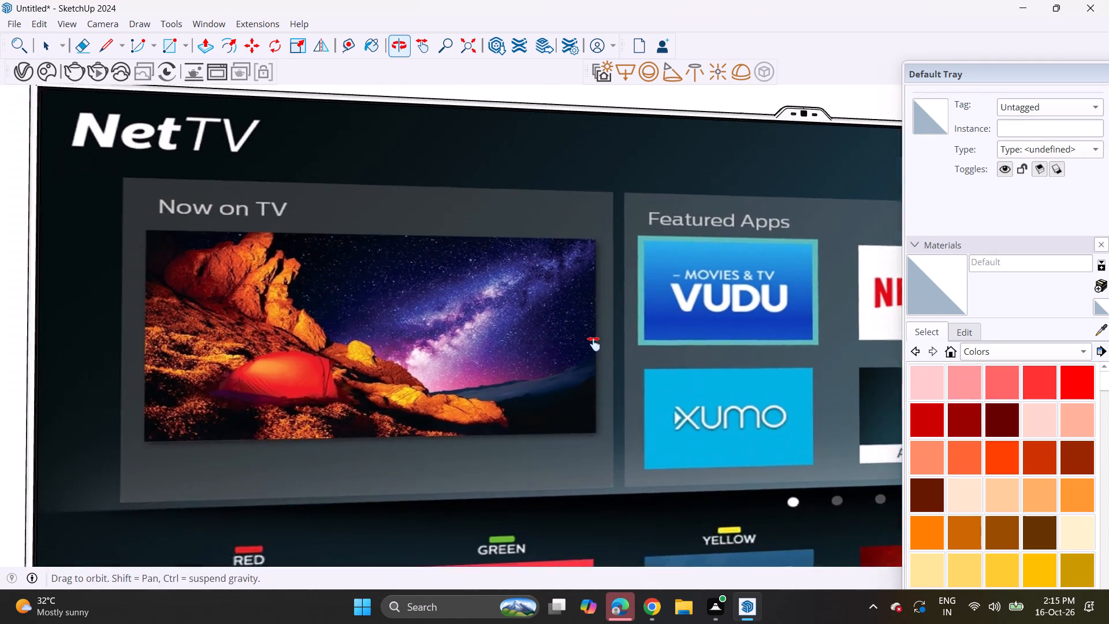
pyautogui.moveTo(594, 344); pyautogui.dragTo(602, 340, button='middle')
pyautogui.moveTo(140, 406); pyautogui.dragTo(580, 592, button='middle')
pyautogui.moveTo(318, 470); pyautogui.dragTo(440, 493, button='middle')
pyautogui.scroll(4, 455, 429)
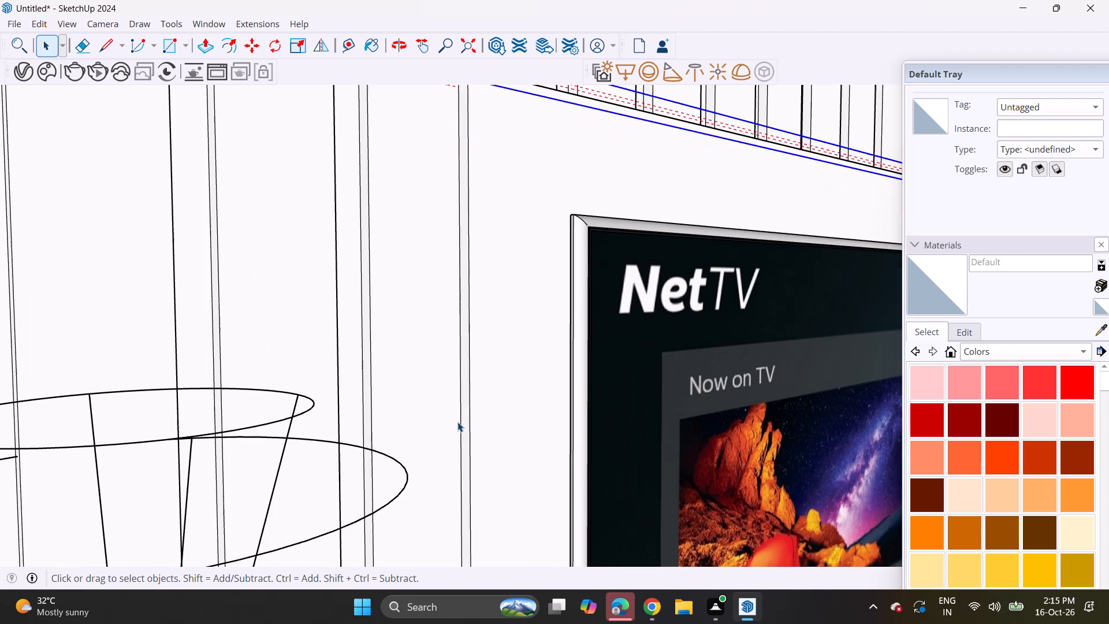
pyautogui.click(470, 409)
pyautogui.click(464, 410)
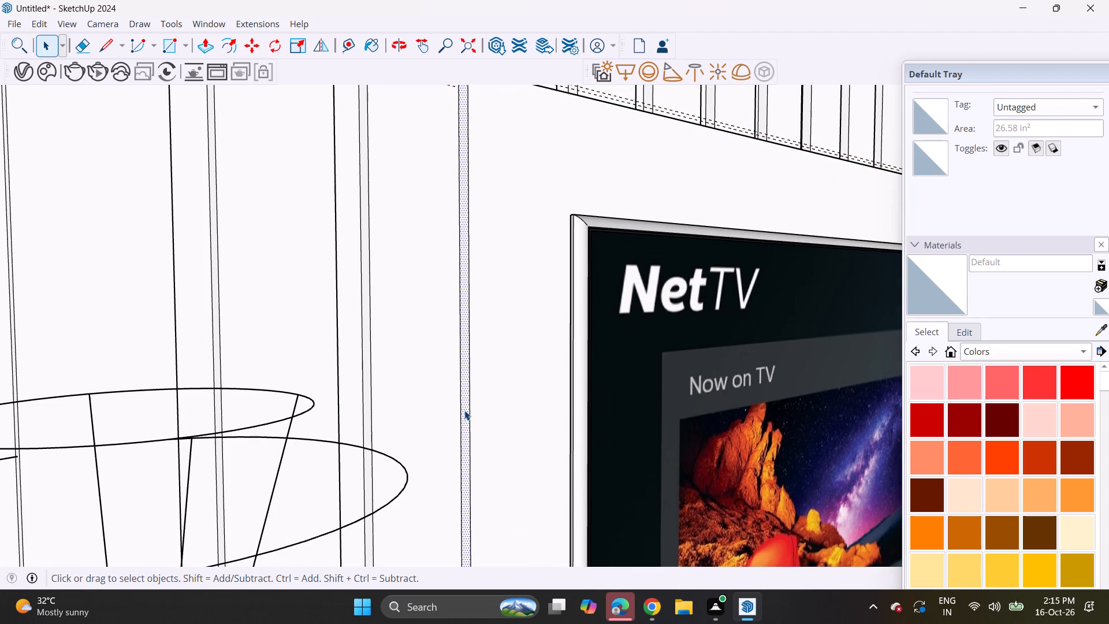
pyautogui.rightClick(464, 410)
pyautogui.click(501, 198)
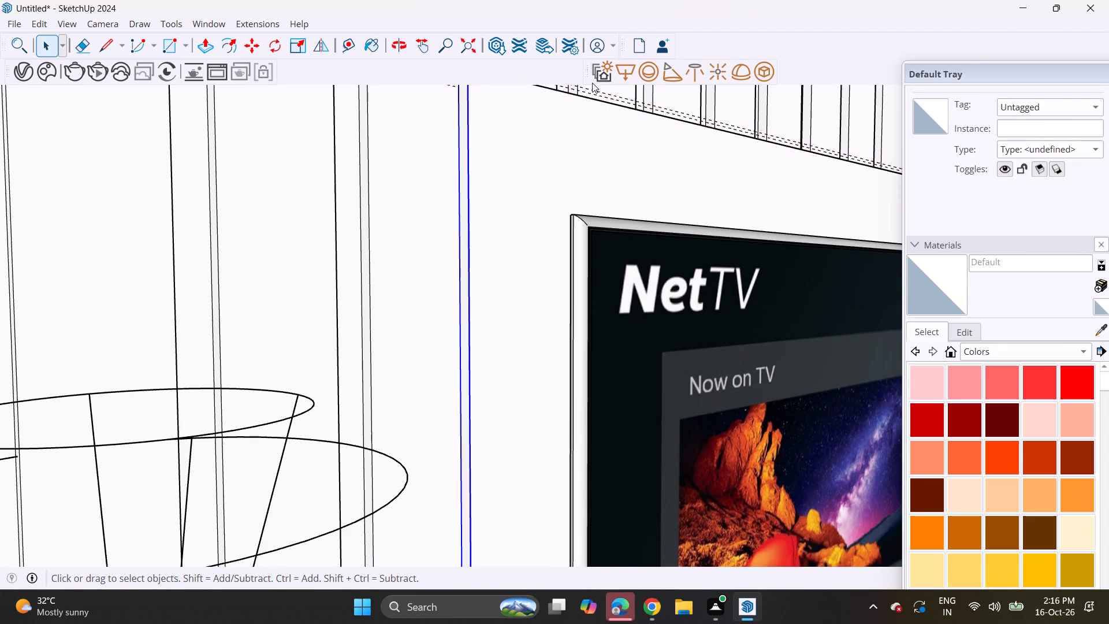
pyautogui.click(761, 80)
# Group the bottom edge face of the TV's backing panel and convert it into a V-Ray mesh light.
pyautogui.moveTo(683, 339); pyautogui.dragTo(564, 98, button='middle')
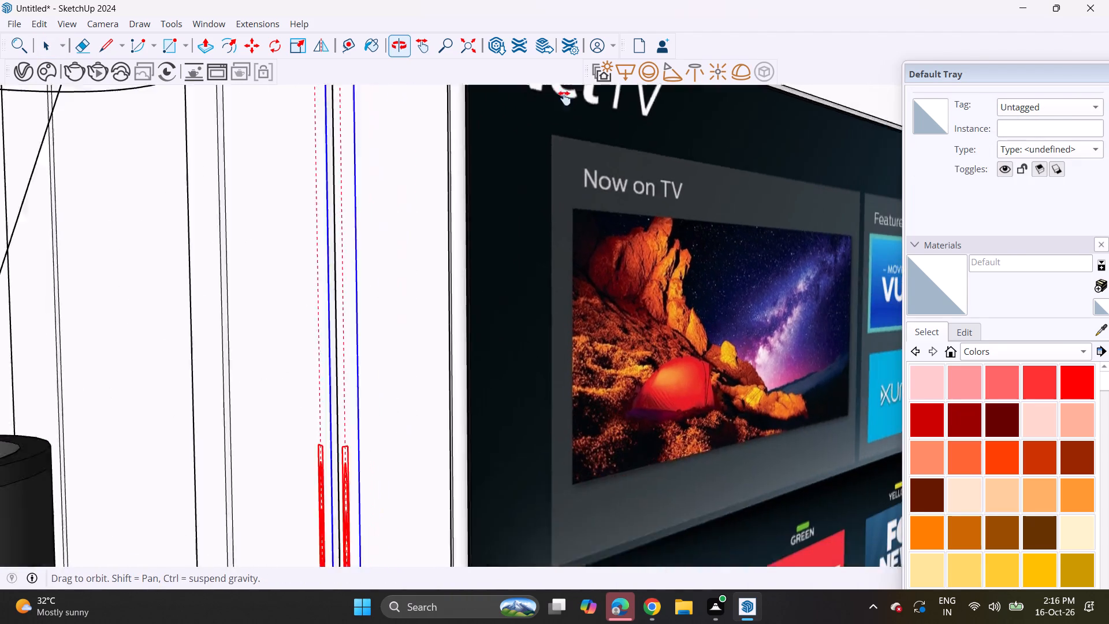
pyautogui.moveTo(564, 98); pyautogui.dragTo(515, 0, button='middle')
pyautogui.keyDown('shift'); pyautogui.moveTo(556, 334); pyautogui.dragTo(486, 0, button='middle'); pyautogui.keyUp('shift')
pyautogui.keyDown('shift'); pyautogui.moveTo(600, 439); pyautogui.dragTo(532, 239, button='middle'); pyautogui.keyUp('shift')
pyautogui.moveTo(507, 459); pyautogui.dragTo(492, 375, button='middle')
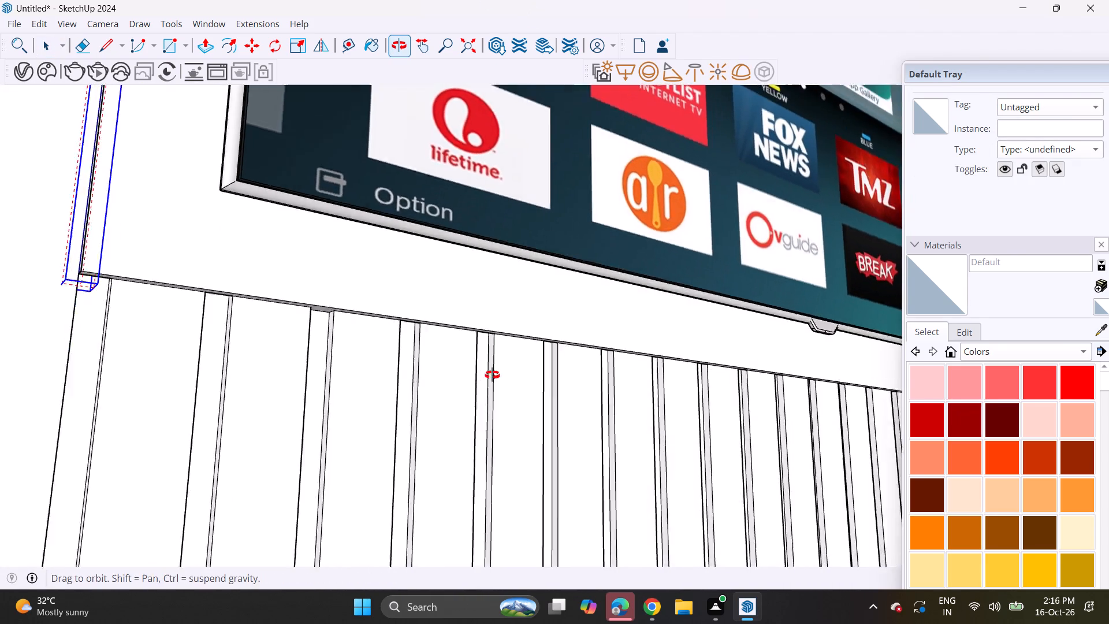
pyautogui.moveTo(492, 375); pyautogui.dragTo(490, 295, button='middle')
pyautogui.scroll(6, 501, 270)
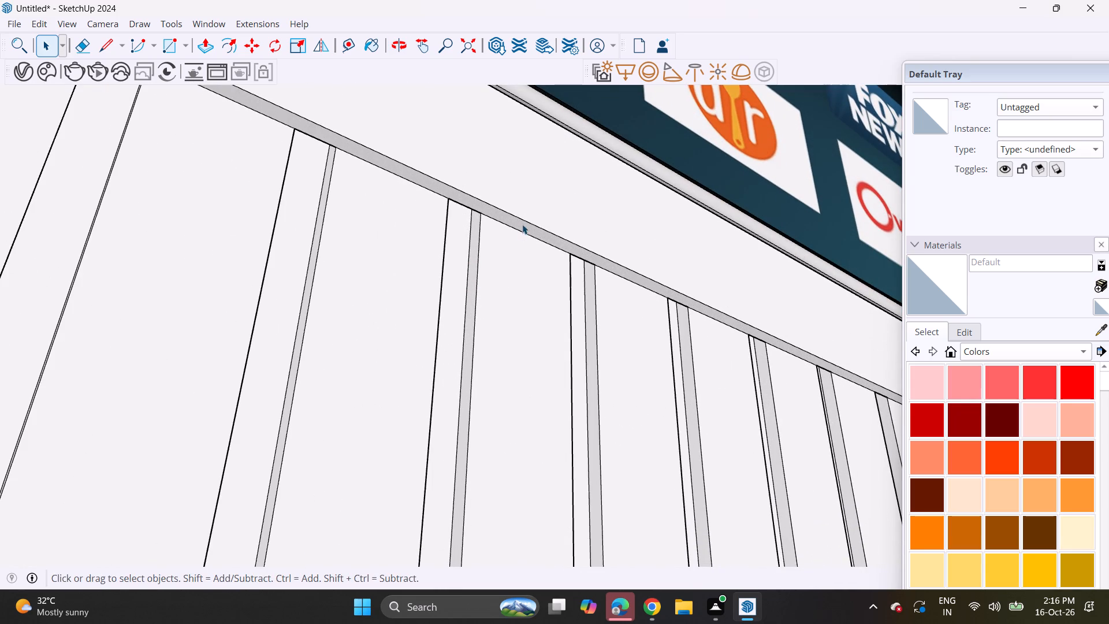
pyautogui.click(522, 224)
pyautogui.rightClick(522, 224)
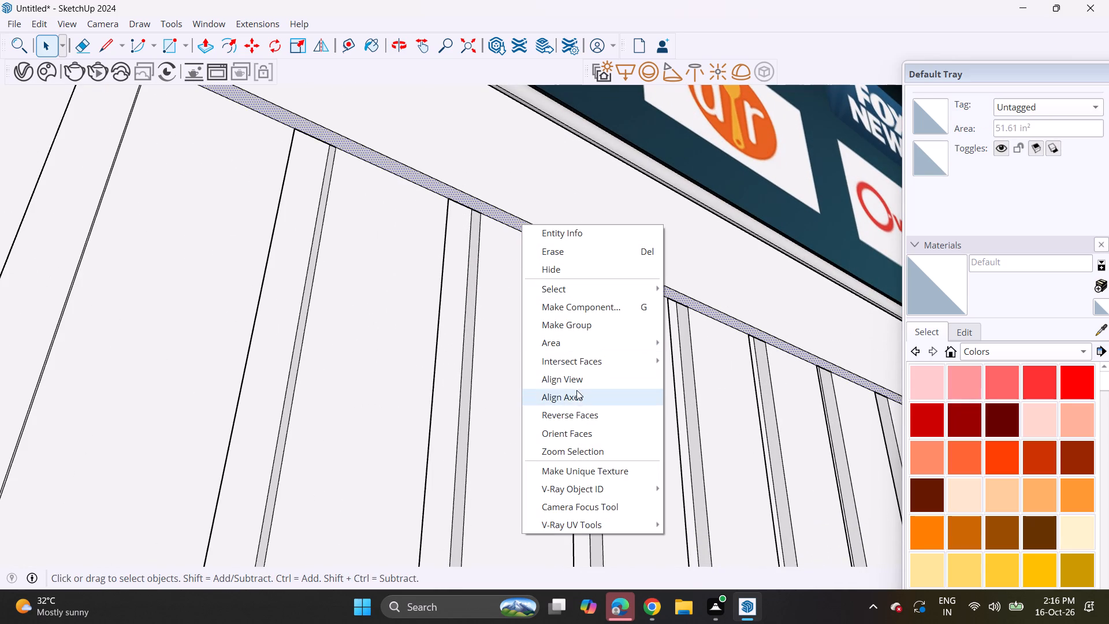
pyautogui.click(576, 323)
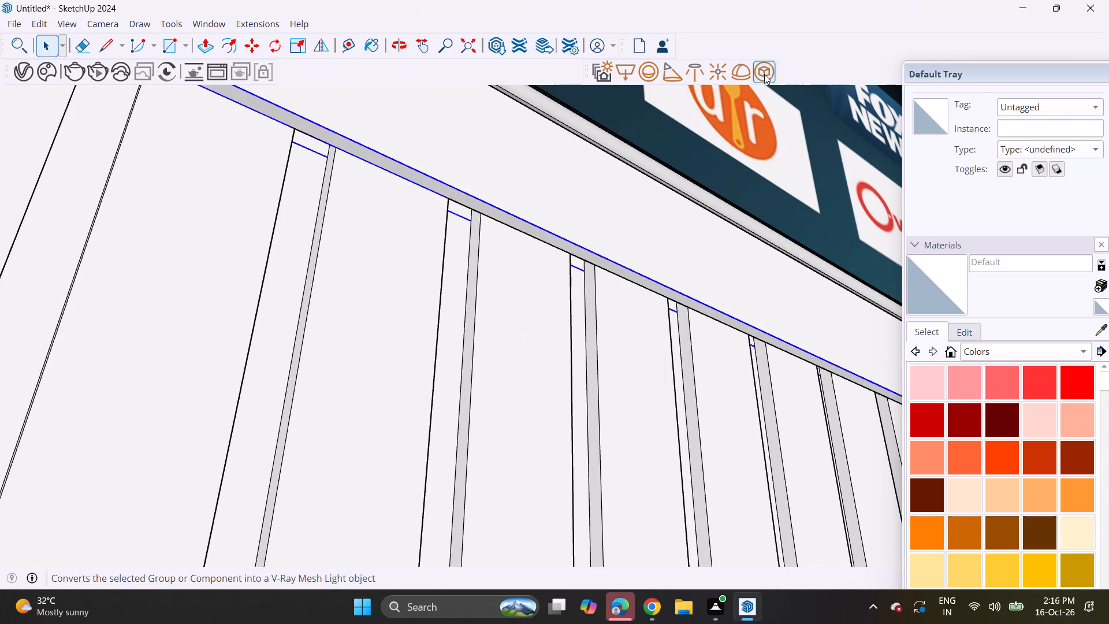
pyautogui.click(762, 73)
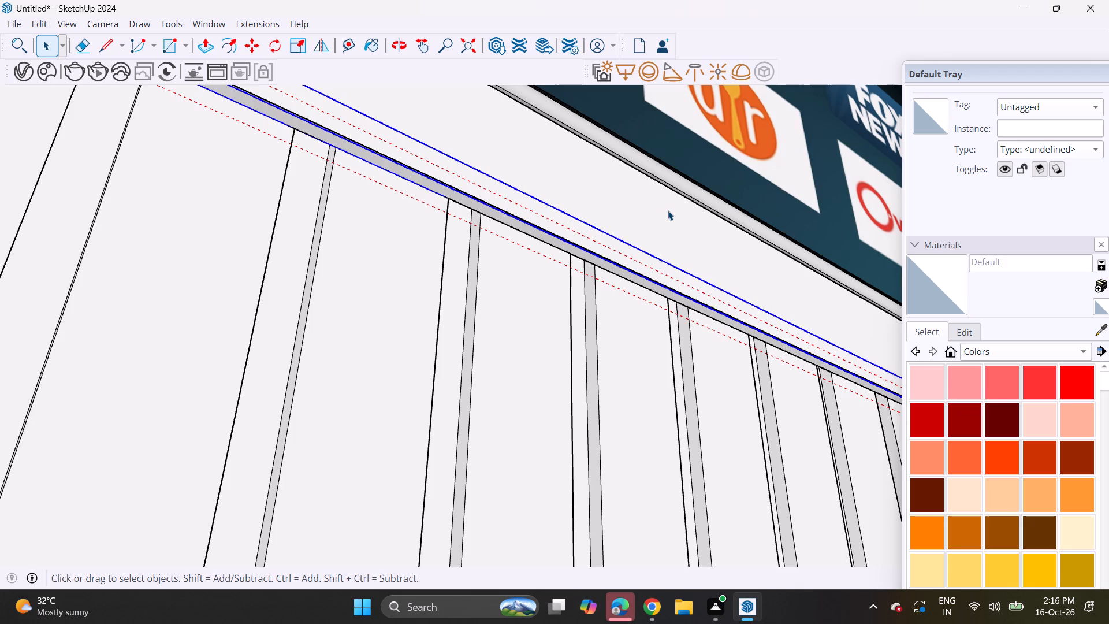
# Open the false ceiling group and Push/Pull the narrow recessed border face around its central panel to make the step shallower.
pyautogui.scroll(-16, 729, 294)
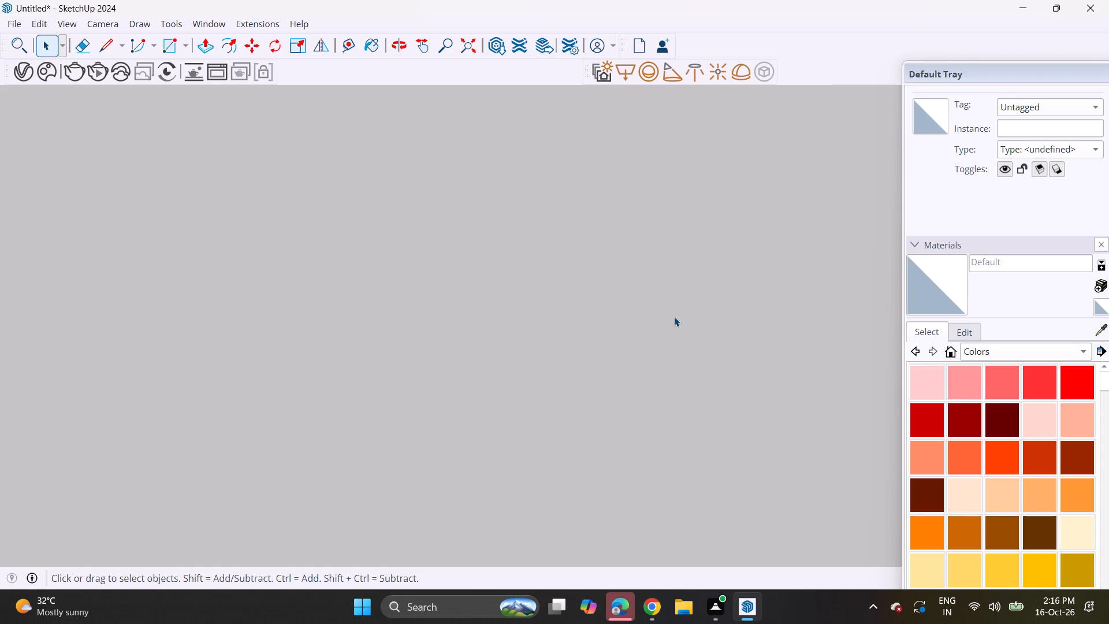
pyautogui.moveTo(742, 266); pyautogui.dragTo(278, 533, button='middle')
pyautogui.moveTo(481, 467); pyautogui.dragTo(466, 479, button='middle')
pyautogui.click(468, 42)
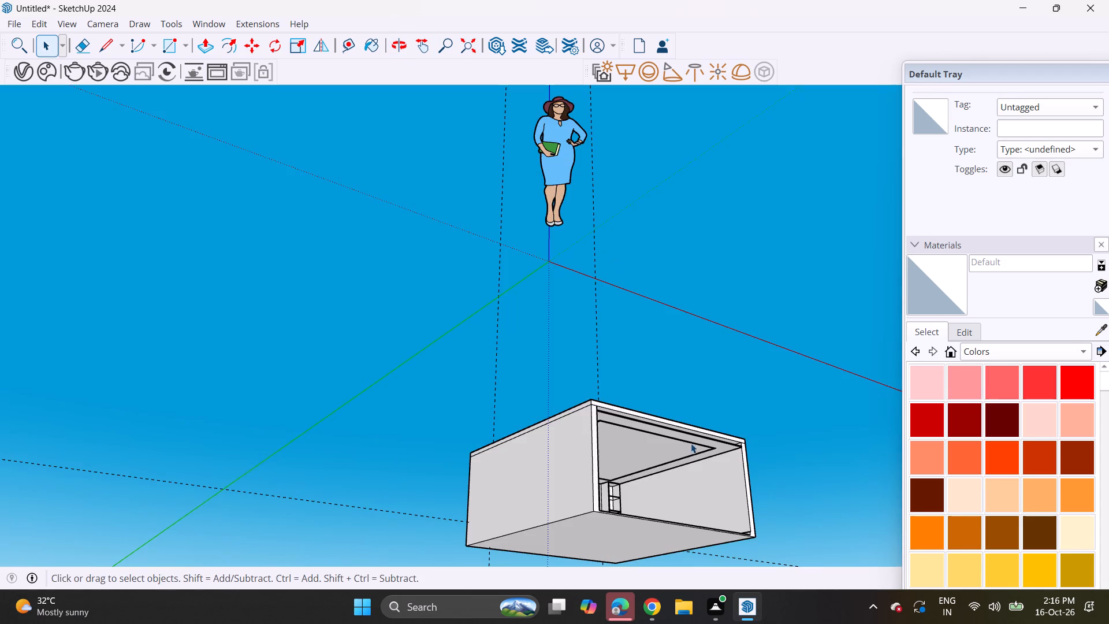
pyautogui.moveTo(658, 460); pyautogui.dragTo(500, 517, button='middle')
pyautogui.keyDown('shift'); pyautogui.scroll(11, 671, 502); pyautogui.keyUp('shift')
pyautogui.scroll(2, 709, 426)
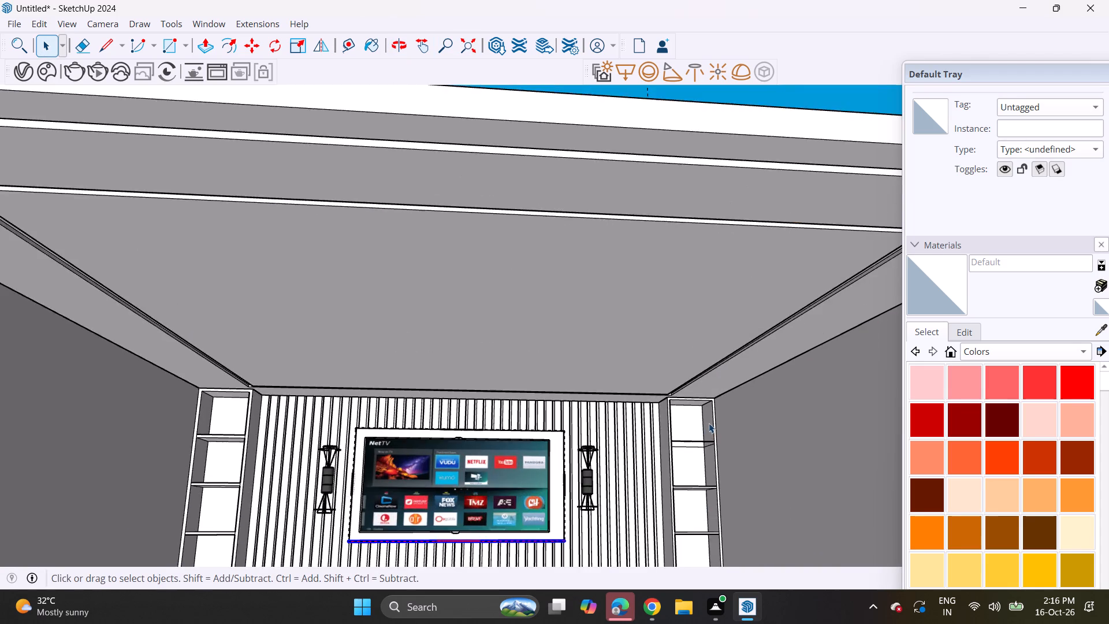
pyautogui.scroll(2, 709, 423)
pyautogui.moveTo(686, 363); pyautogui.dragTo(680, 318, button='middle')
pyautogui.scroll(14, 686, 363)
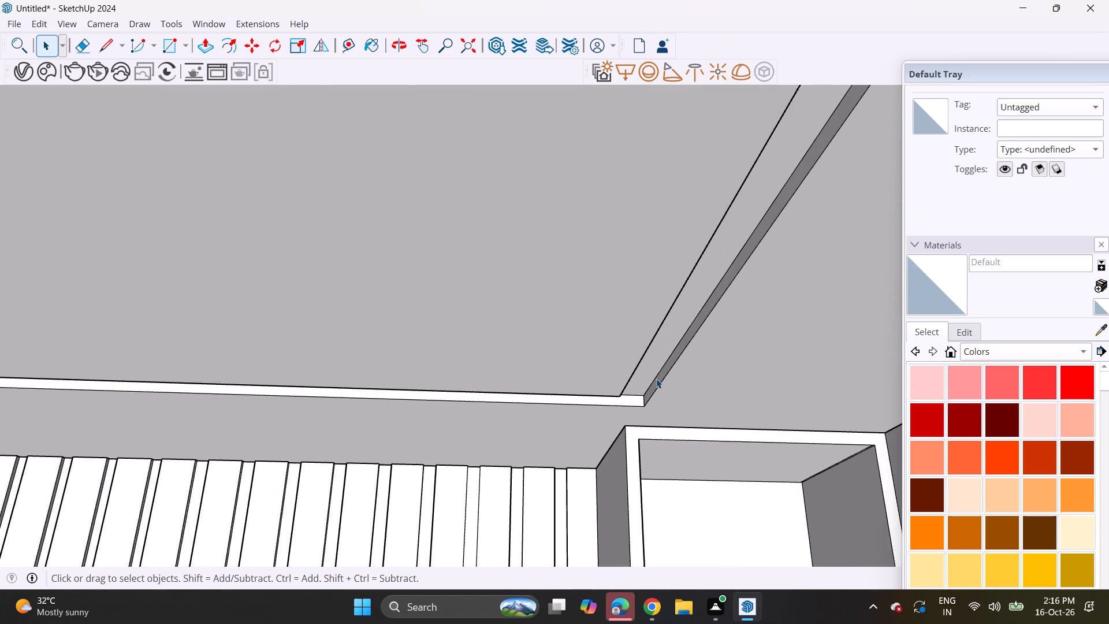
pyautogui.scroll(5, 656, 378)
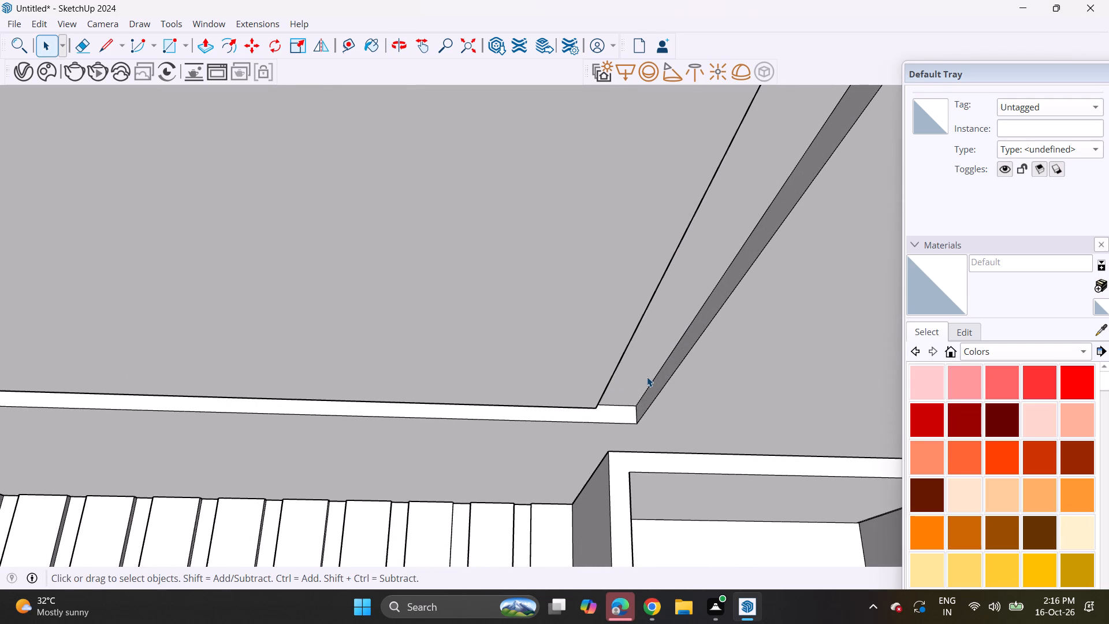
pyautogui.click(647, 377)
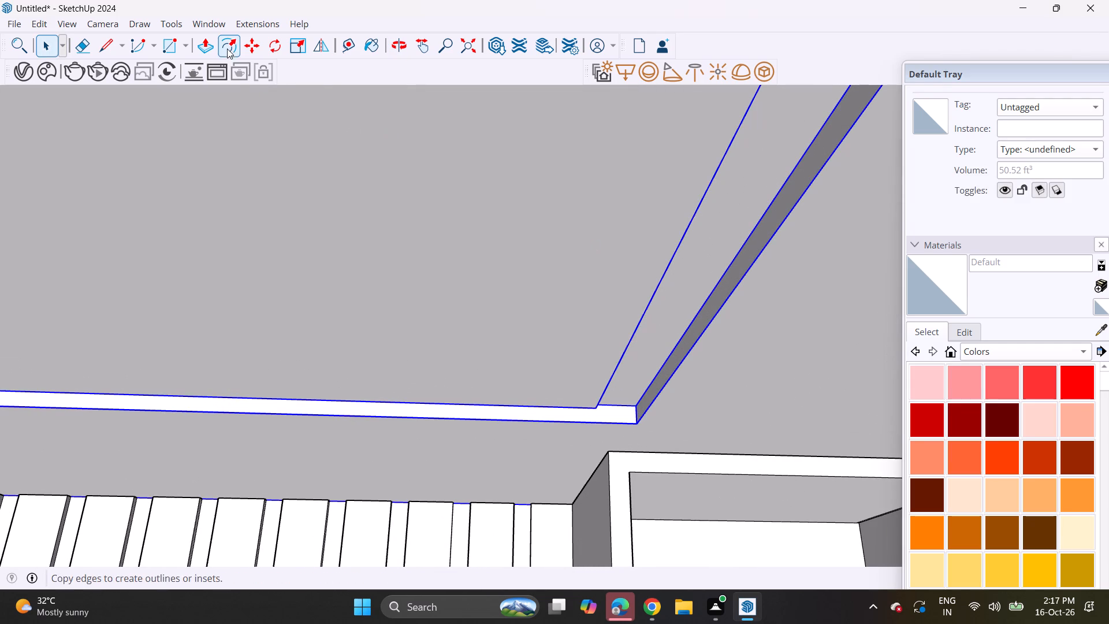
pyautogui.click(205, 47)
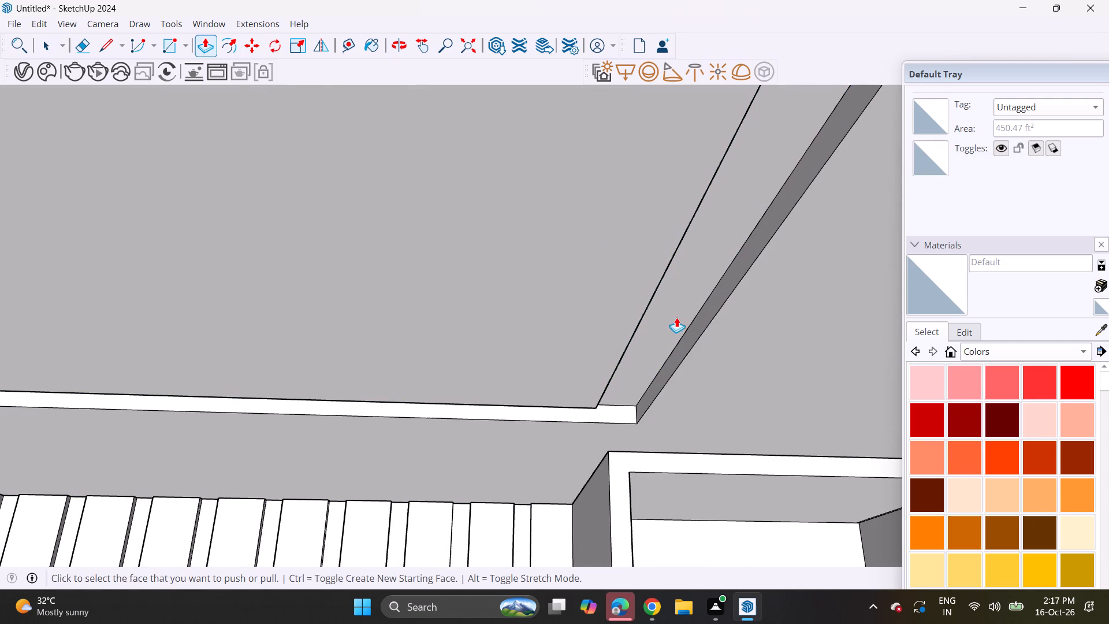
pyautogui.press('space')
pyautogui.doubleClick(676, 317)
pyautogui.doubleClick(671, 314)
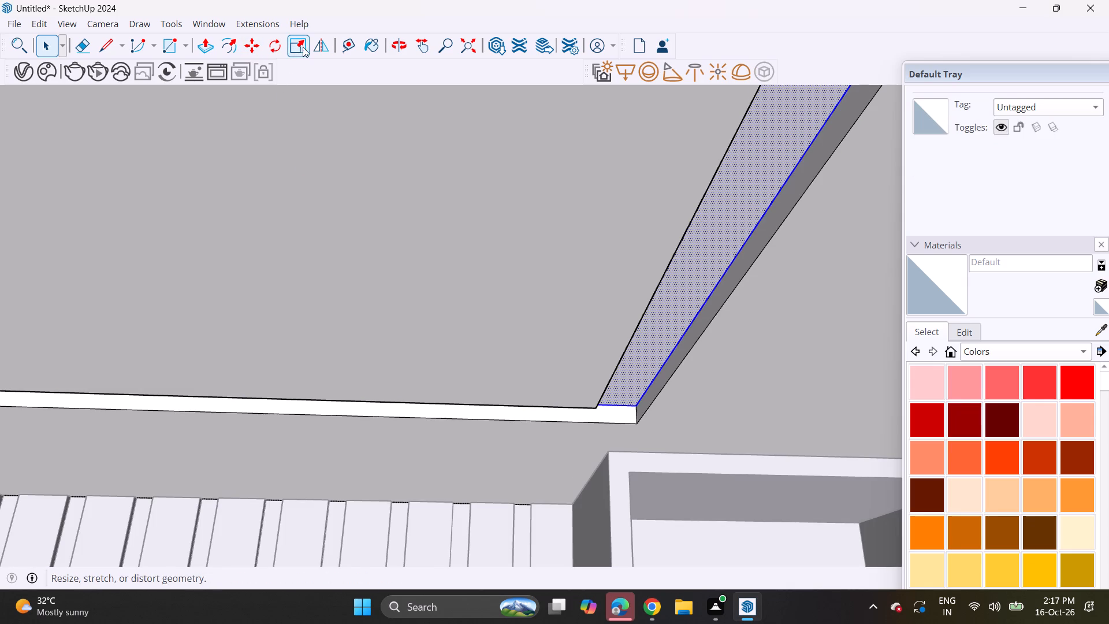
pyautogui.click(203, 53)
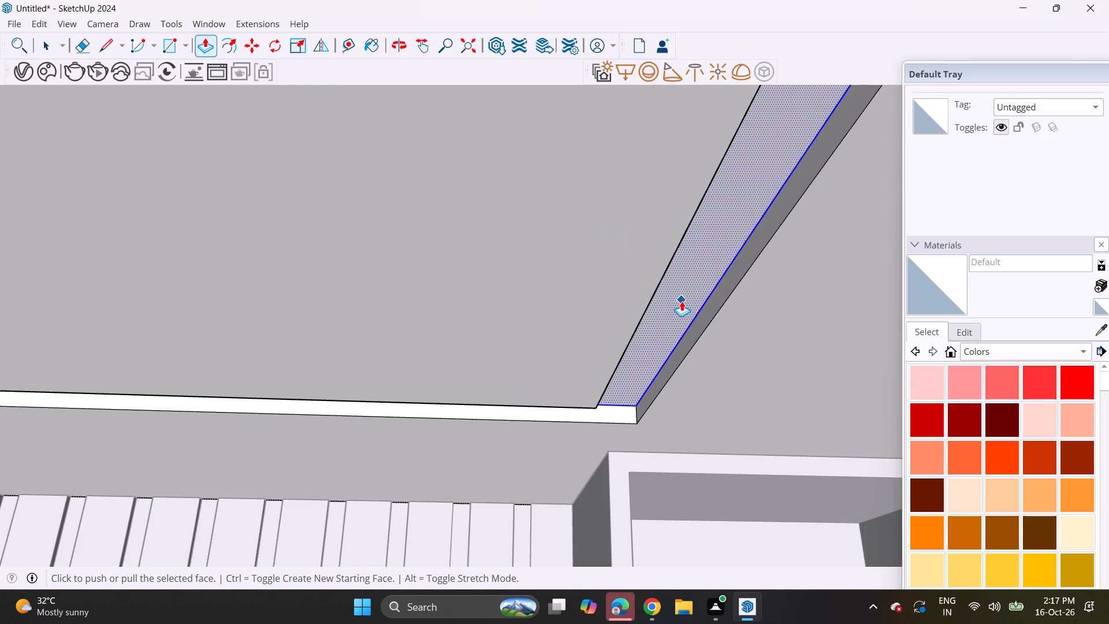
pyautogui.press('Escape')
pyautogui.click(682, 294)
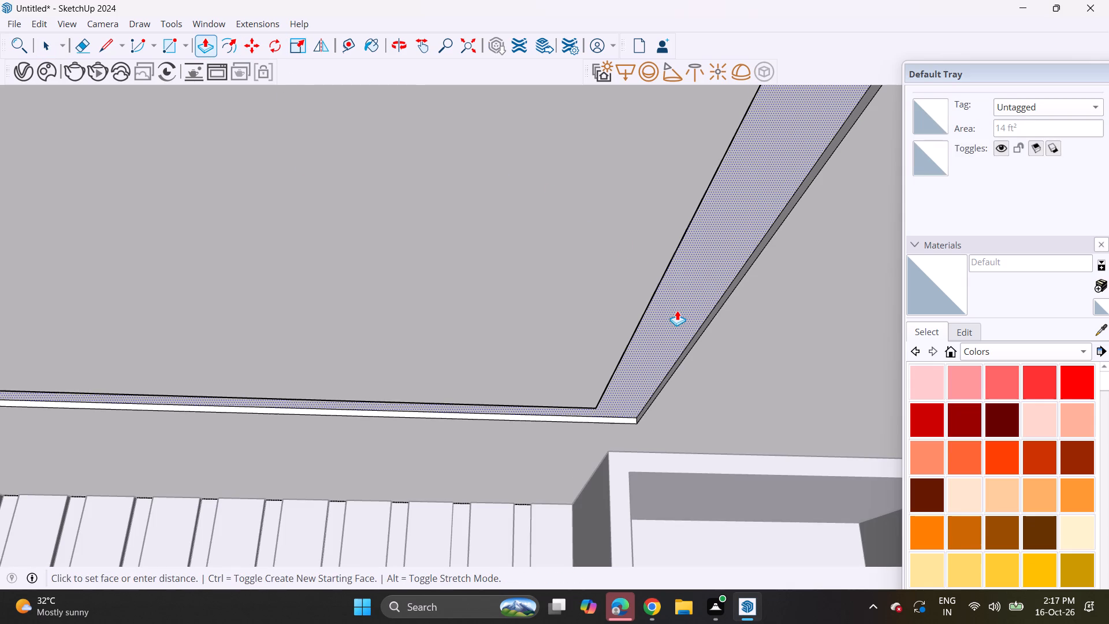
pyautogui.click(677, 313)
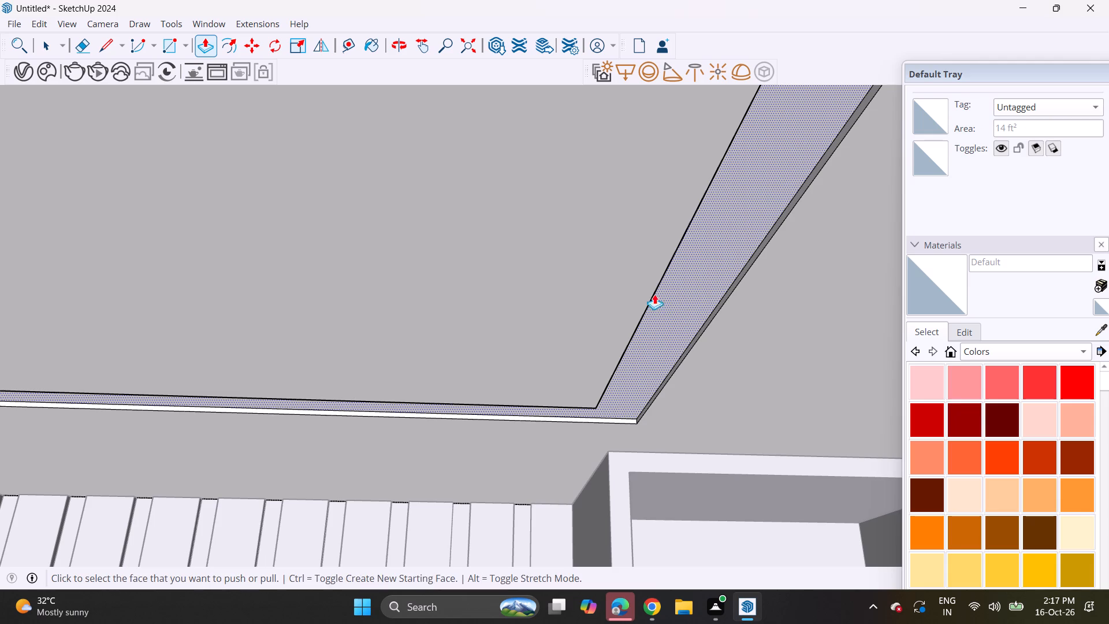
# Group the recessed border face of the false ceiling and convert it into a V-Ray mesh light.
pyautogui.press('space')
pyautogui.click(679, 320)
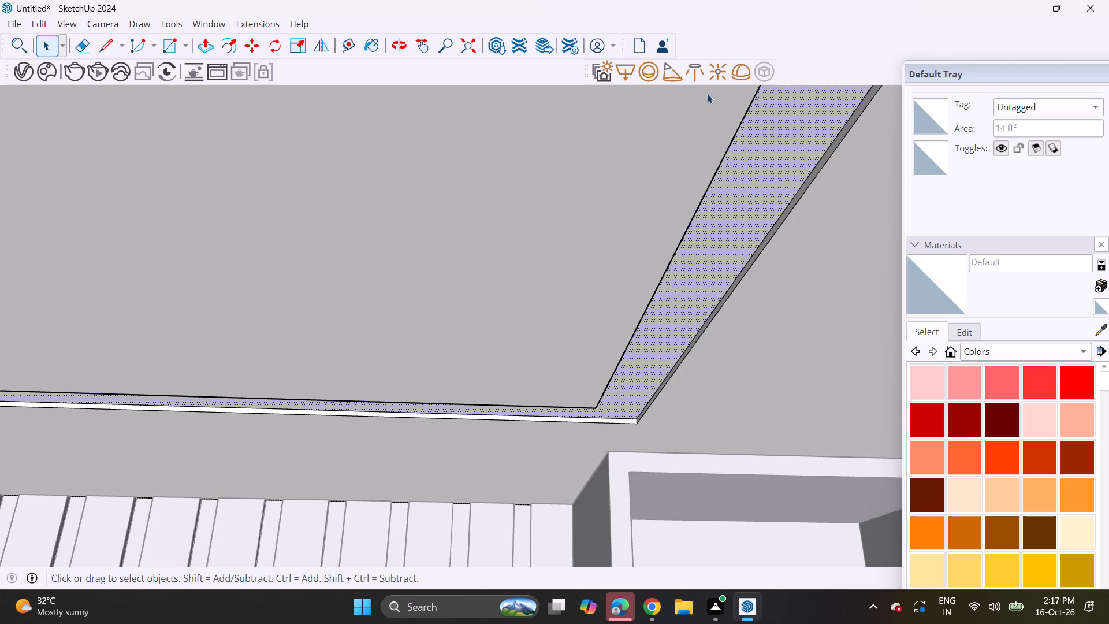
pyautogui.rightClick(728, 246)
pyautogui.click(765, 349)
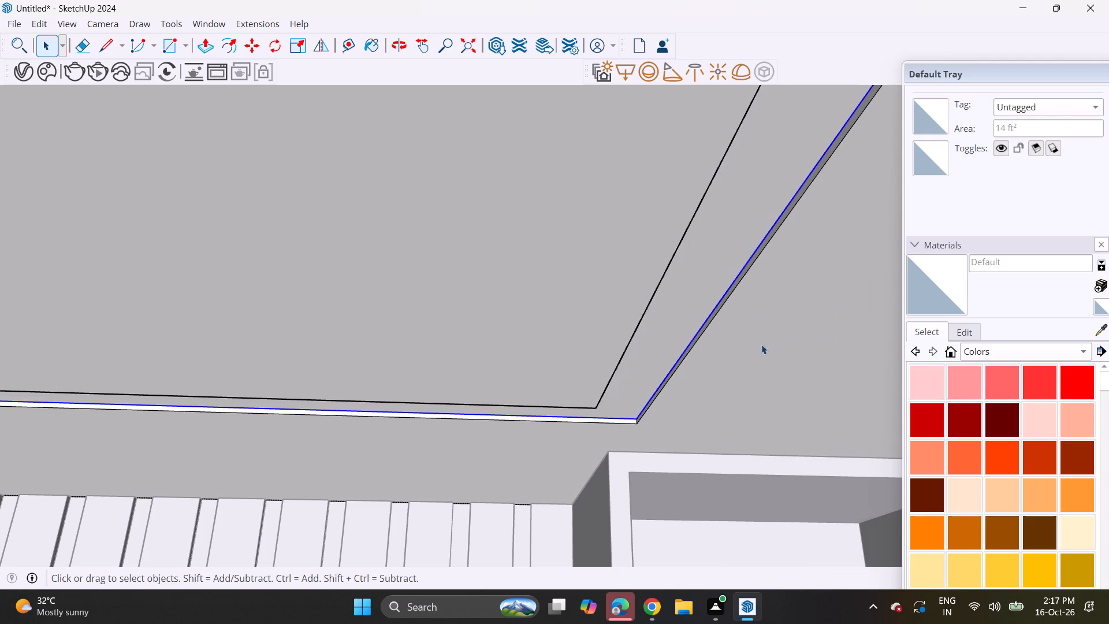
pyautogui.click(762, 60)
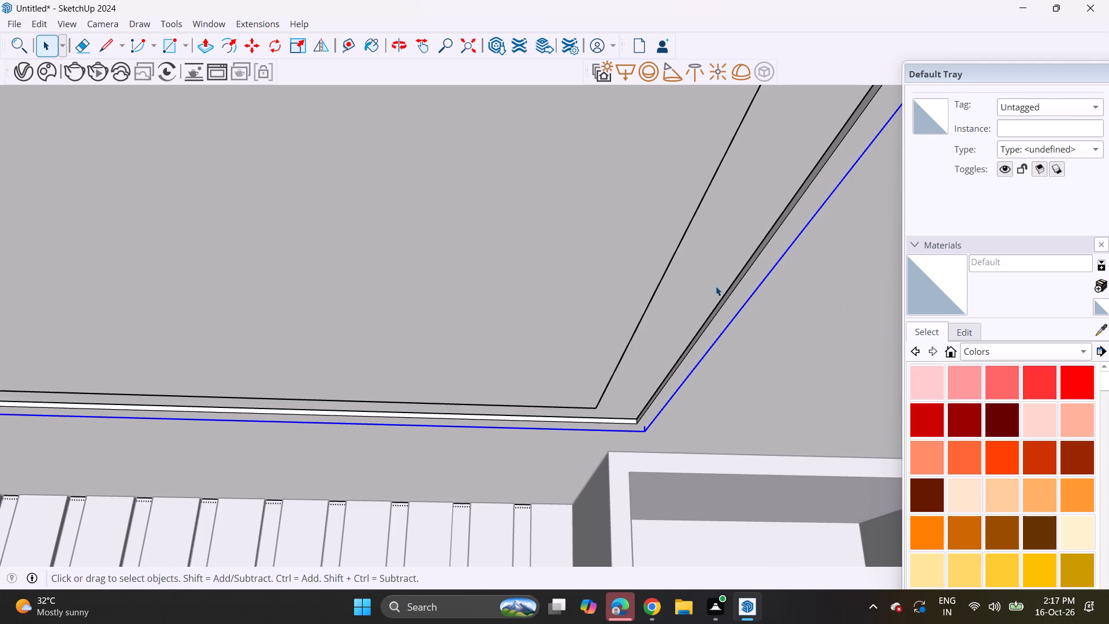
# Inside the ceiling's new mesh light, group the border face again, convert it into a V-Ray mesh light, and exit to the whole model.
pyautogui.click(710, 298)
pyautogui.doubleClick(708, 285)
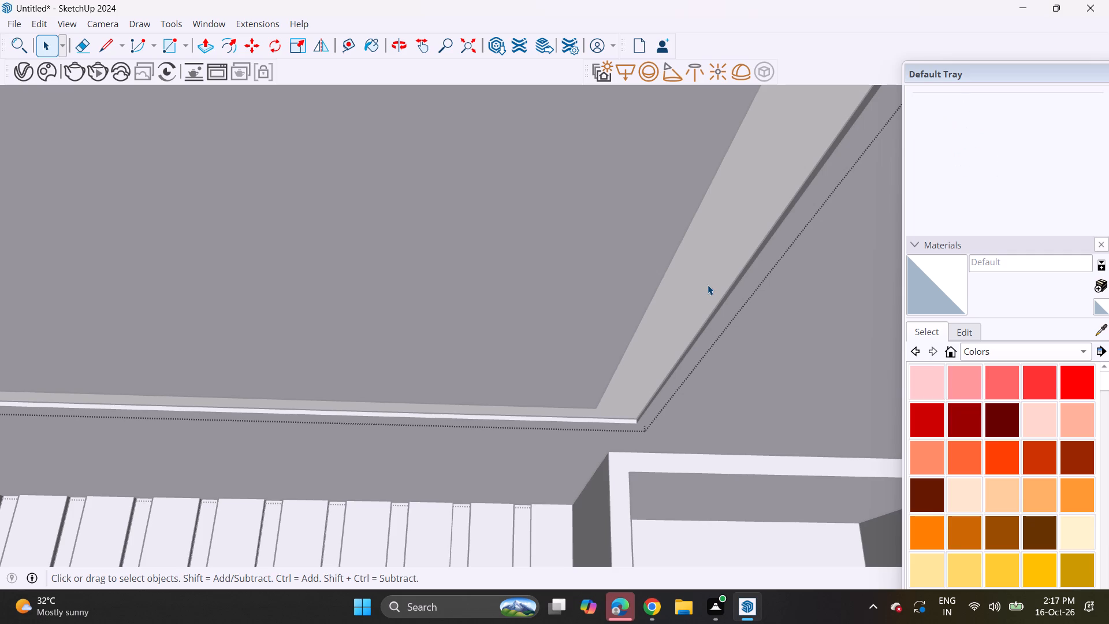
pyautogui.click(703, 274)
pyautogui.rightClick(728, 214)
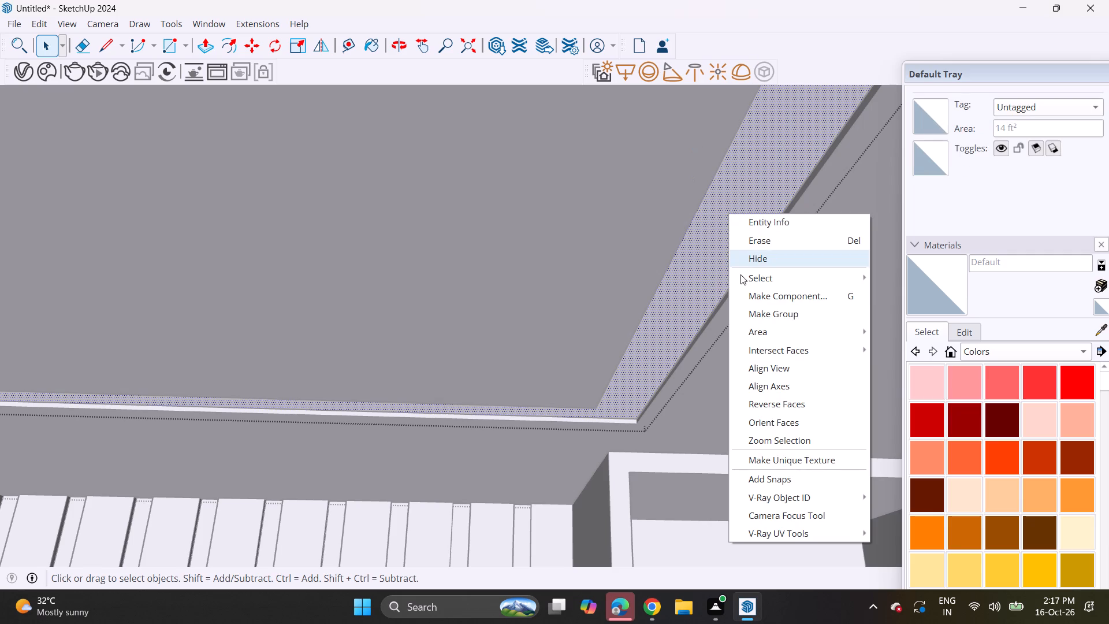
pyautogui.click(767, 320)
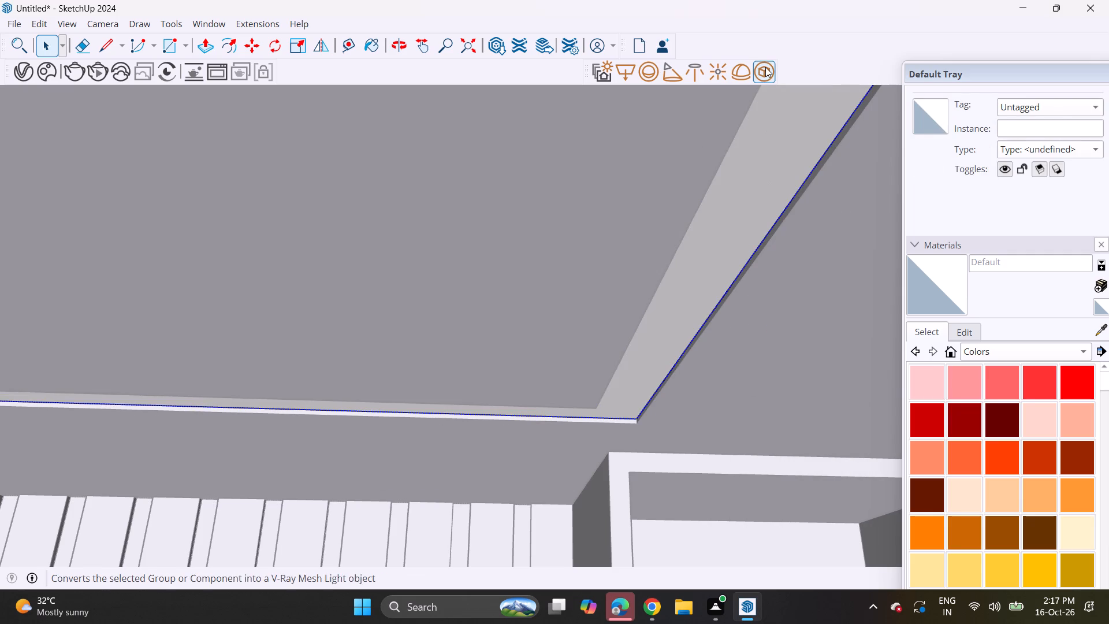
pyautogui.click(765, 67)
pyautogui.scroll(-7, 745, 311)
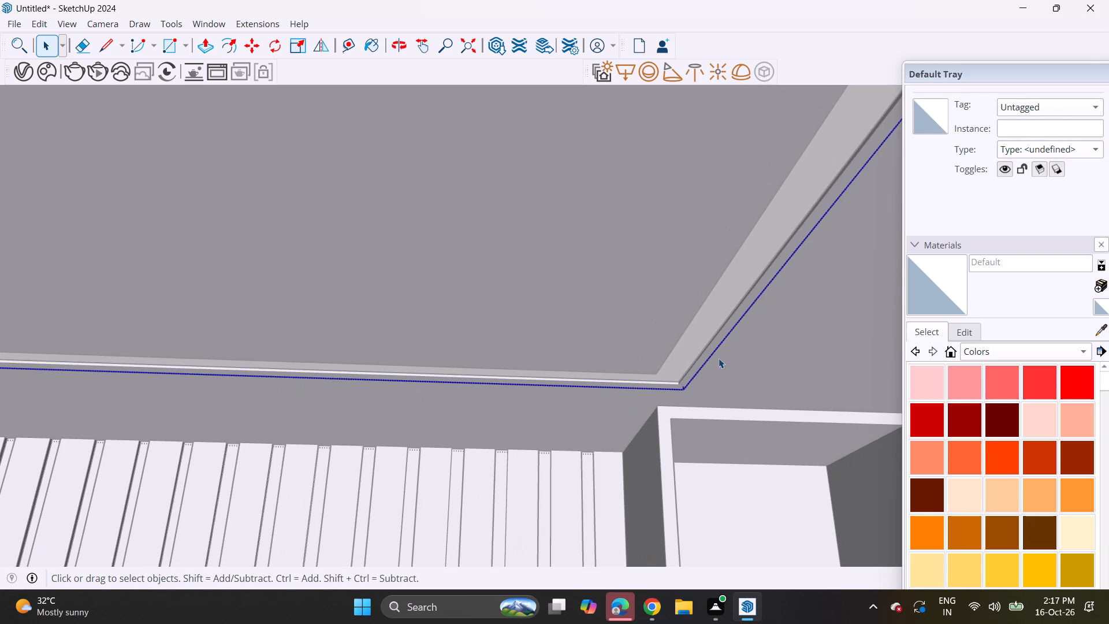
pyautogui.moveTo(710, 362); pyautogui.dragTo(647, 392, button='middle')
pyautogui.scroll(-10, 638, 379)
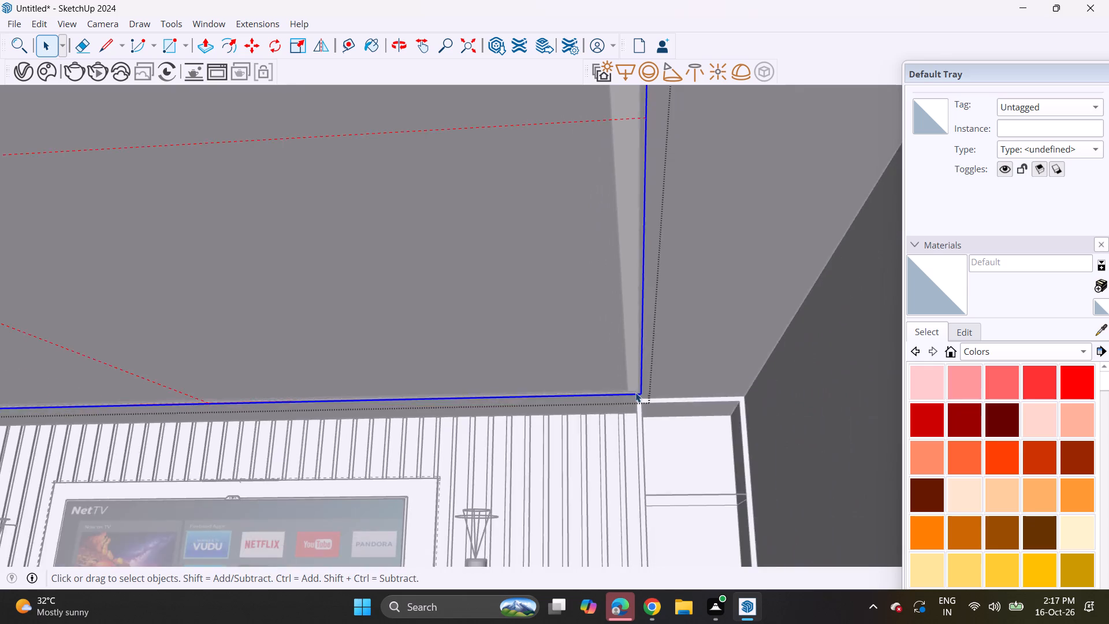
pyautogui.scroll(-13, 635, 392)
pyautogui.click(669, 177)
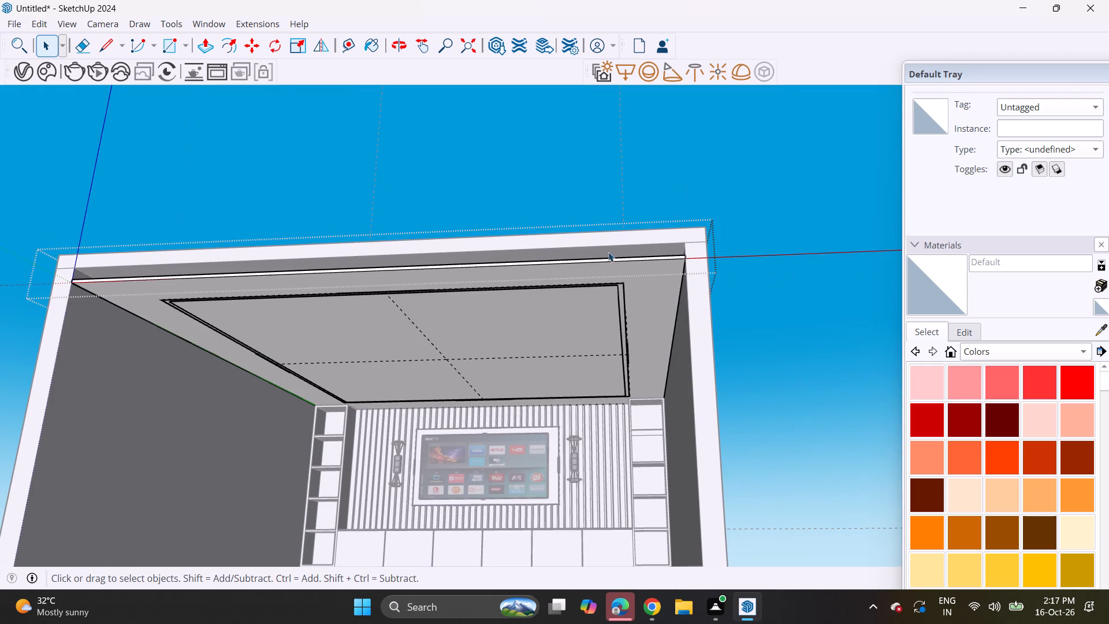
pyautogui.keyDown('shift'); pyautogui.moveTo(421, 439); pyautogui.dragTo(545, 315, button='middle'); pyautogui.keyUp('shift')
pyautogui.moveTo(521, 366); pyautogui.dragTo(520, 393, button='middle')
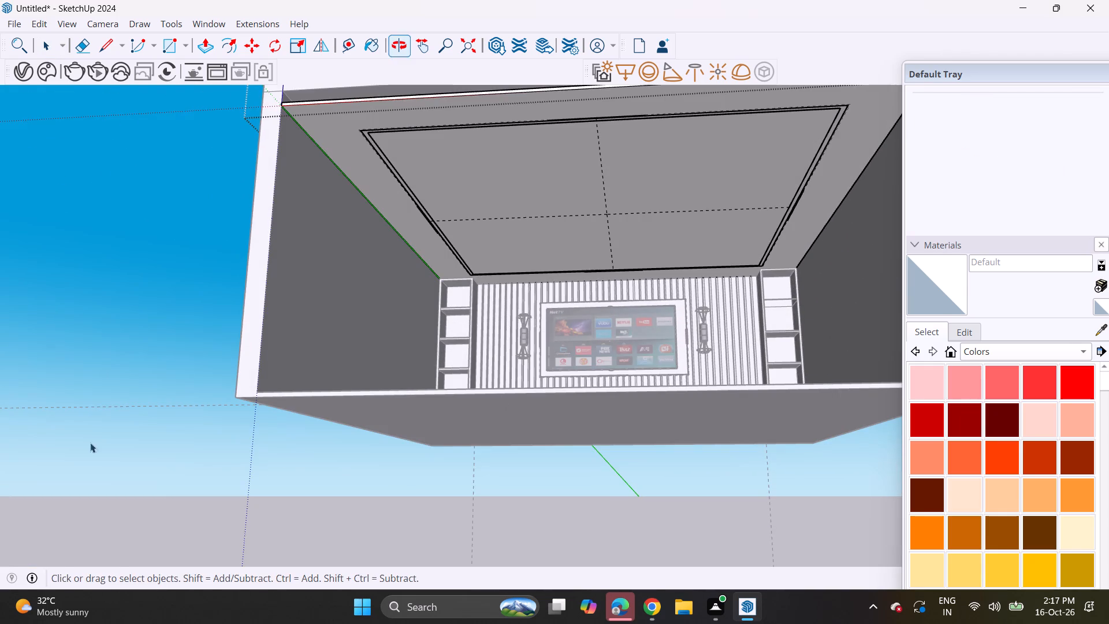
pyautogui.click(147, 281)
# Copy the front vertical edge of the left shelf unit's top compartment a short way inward along the side panel.
pyautogui.keyDown('shift'); pyautogui.moveTo(457, 318); pyautogui.dragTo(429, 384, button='middle'); pyautogui.keyUp('shift')
pyautogui.scroll(6, 429, 402)
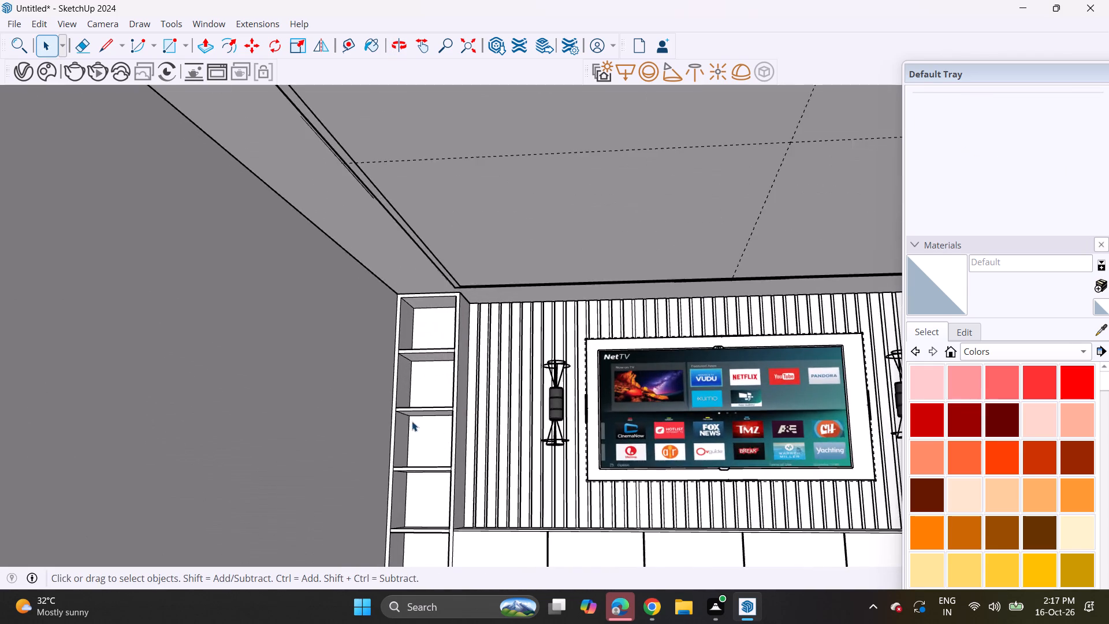
pyautogui.moveTo(414, 424); pyautogui.dragTo(396, 447, button='middle')
pyautogui.moveTo(410, 469); pyautogui.dragTo(419, 376, button='middle')
pyautogui.moveTo(423, 372); pyautogui.dragTo(392, 417, button='middle')
pyautogui.scroll(5, 426, 373)
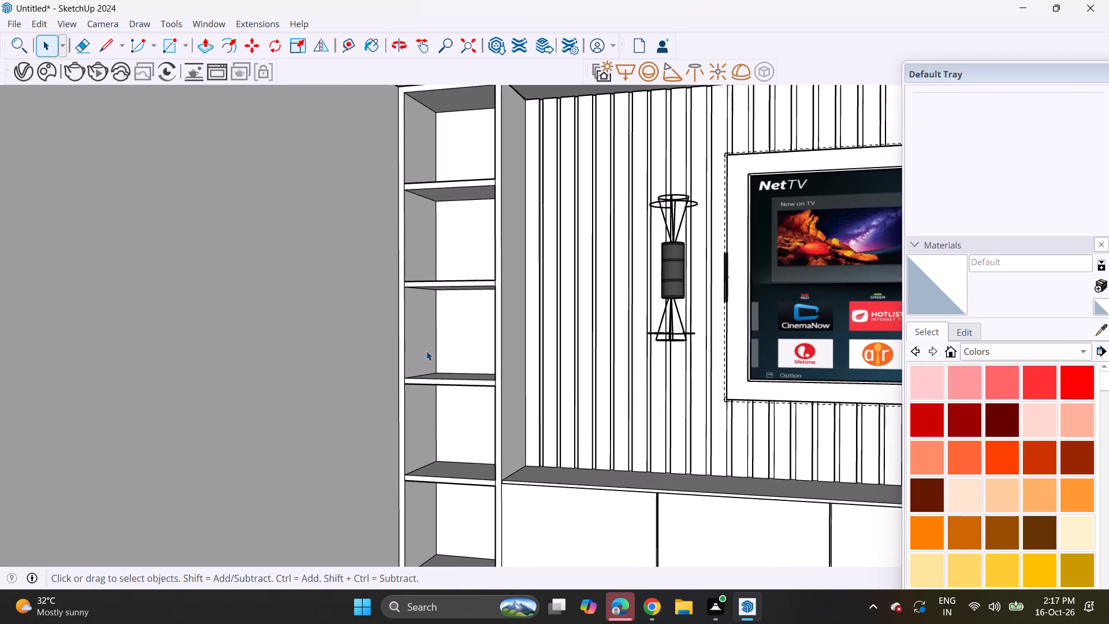
pyautogui.scroll(4, 416, 332)
pyautogui.scroll(-2, 405, 336)
pyautogui.keyDown('shift'); pyautogui.moveTo(408, 337); pyautogui.dragTo(357, 271, button='middle'); pyautogui.keyUp('shift')
pyautogui.scroll(-3, 357, 271)
pyautogui.keyDown('shift'); pyautogui.moveTo(355, 278); pyautogui.dragTo(369, 392, button='middle'); pyautogui.keyUp('shift')
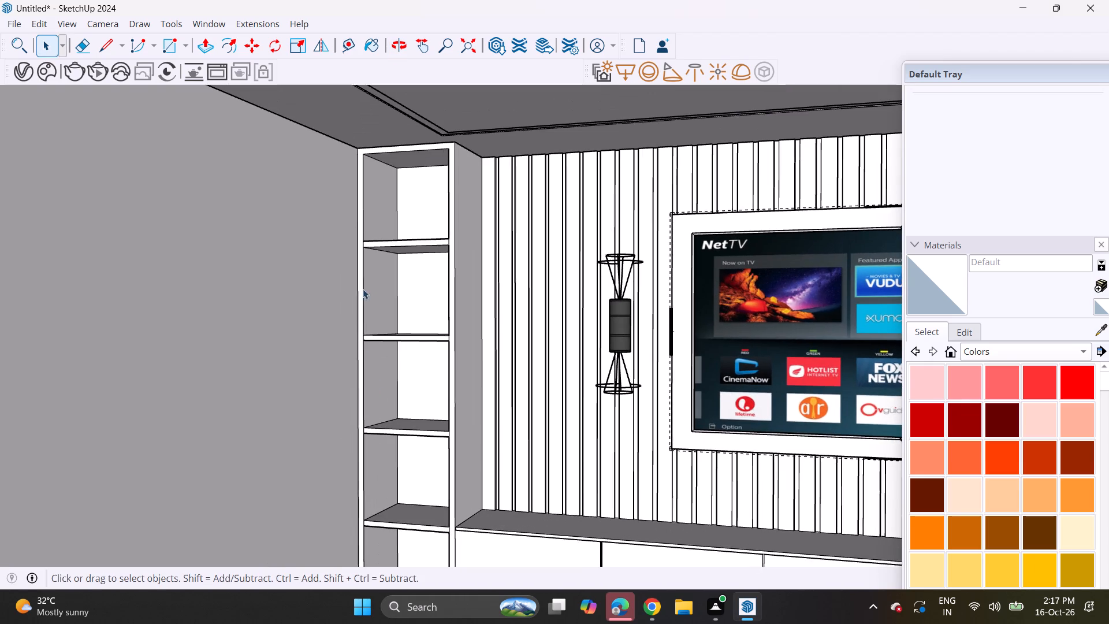
pyautogui.scroll(10, 370, 177)
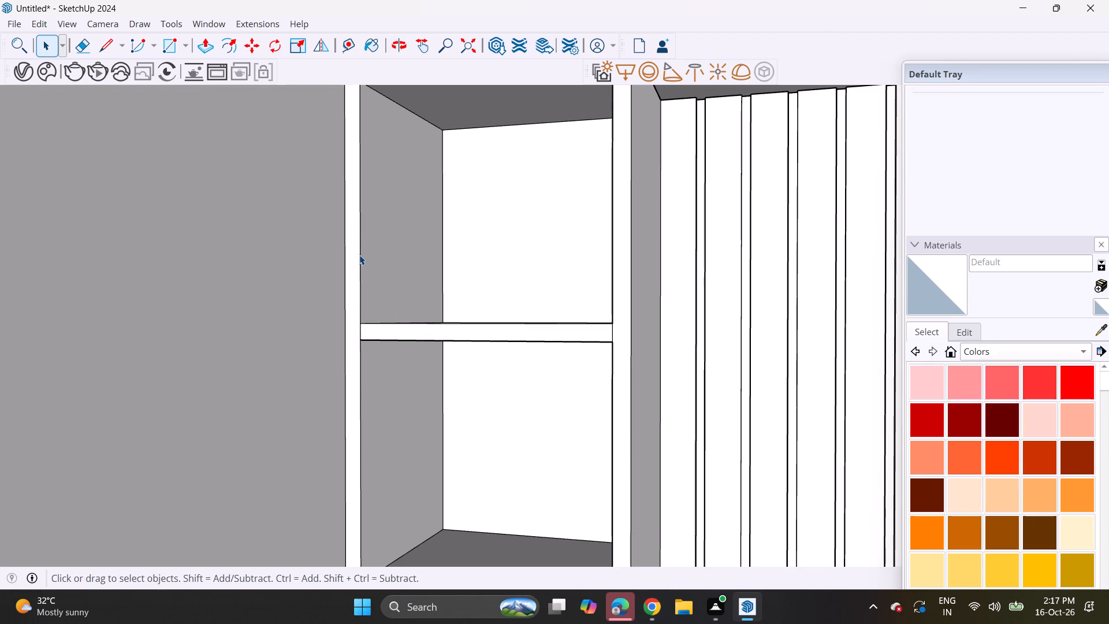
pyautogui.click(359, 256)
pyautogui.moveTo(390, 289); pyautogui.dragTo(344, 322, button='middle')
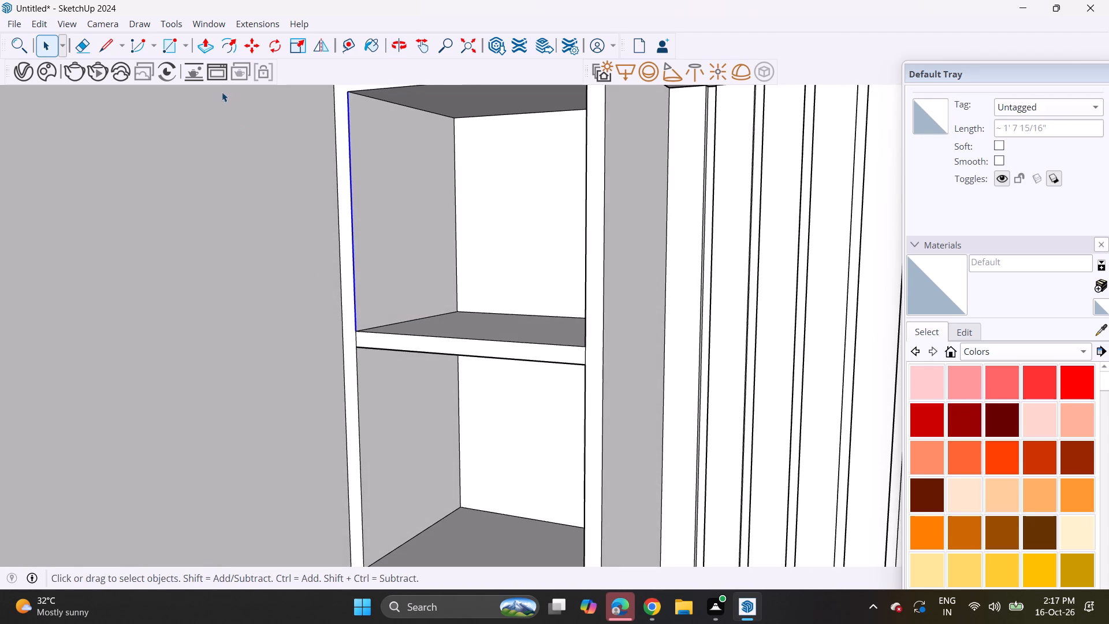
pyautogui.click(256, 45)
pyautogui.click(356, 334)
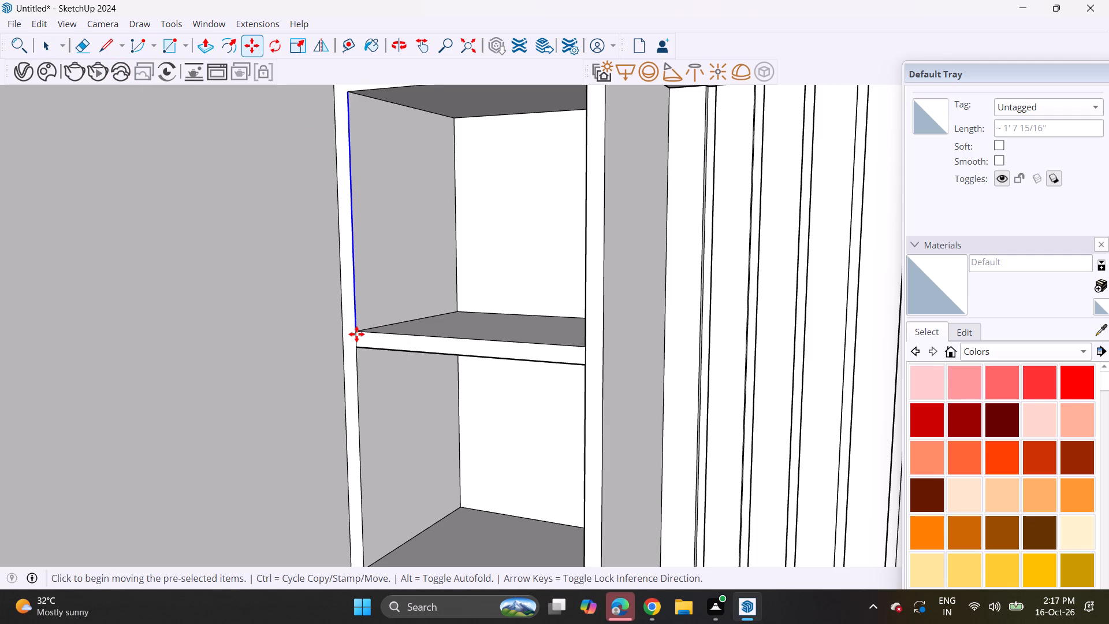
pyautogui.click(394, 322)
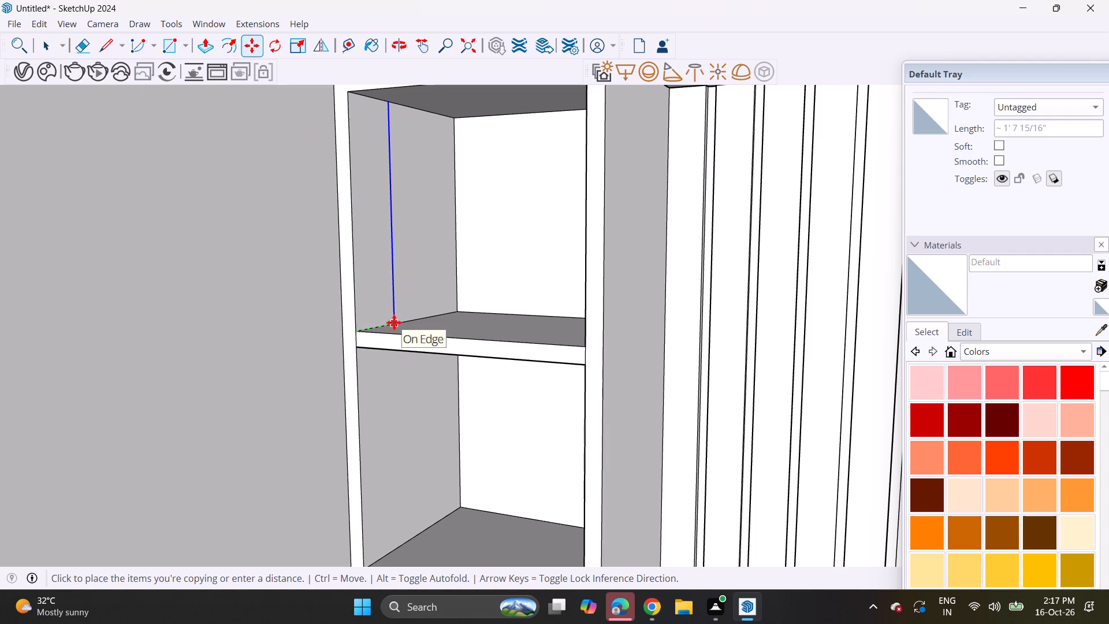
pyautogui.press('space')
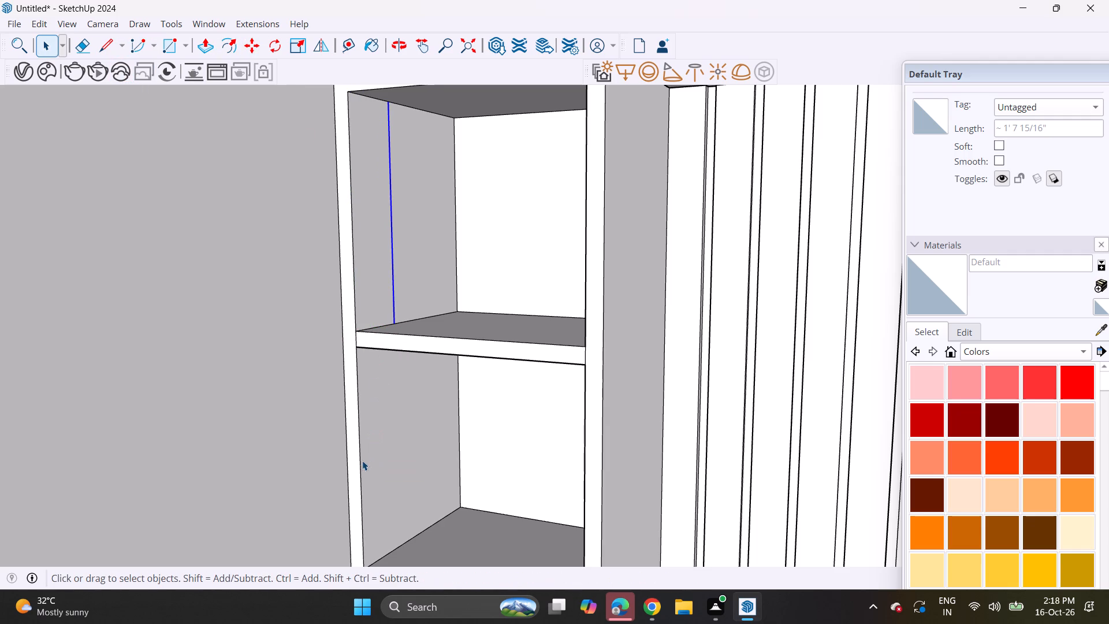
# Copy the second compartment's front vertical edge inward along the left shelf unit's side panel, roughly in line with the one above.
pyautogui.click(362, 460)
pyautogui.scroll(-1, 392, 476)
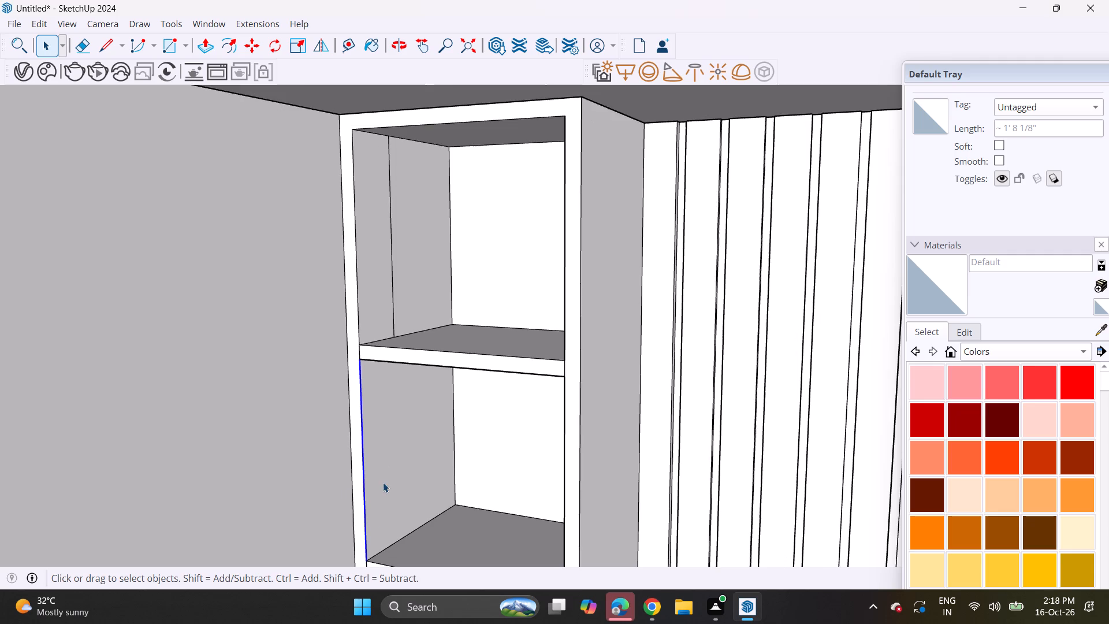
pyautogui.keyDown('shift'); pyautogui.moveTo(383, 482); pyautogui.dragTo(348, 318, button='middle'); pyautogui.keyUp('shift')
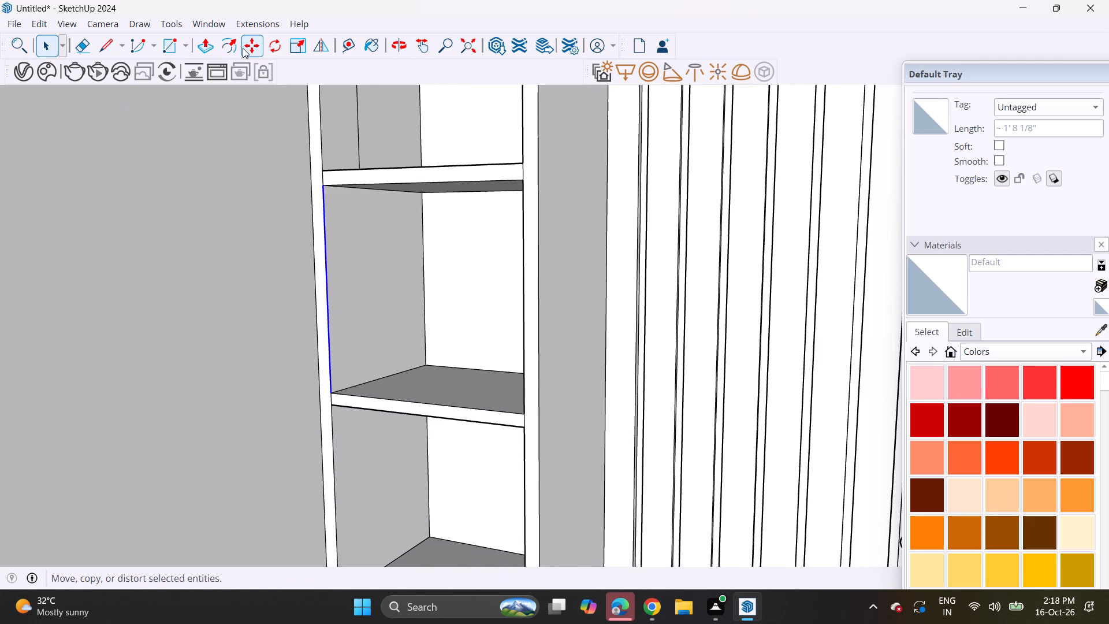
pyautogui.click(243, 48)
pyautogui.click(332, 396)
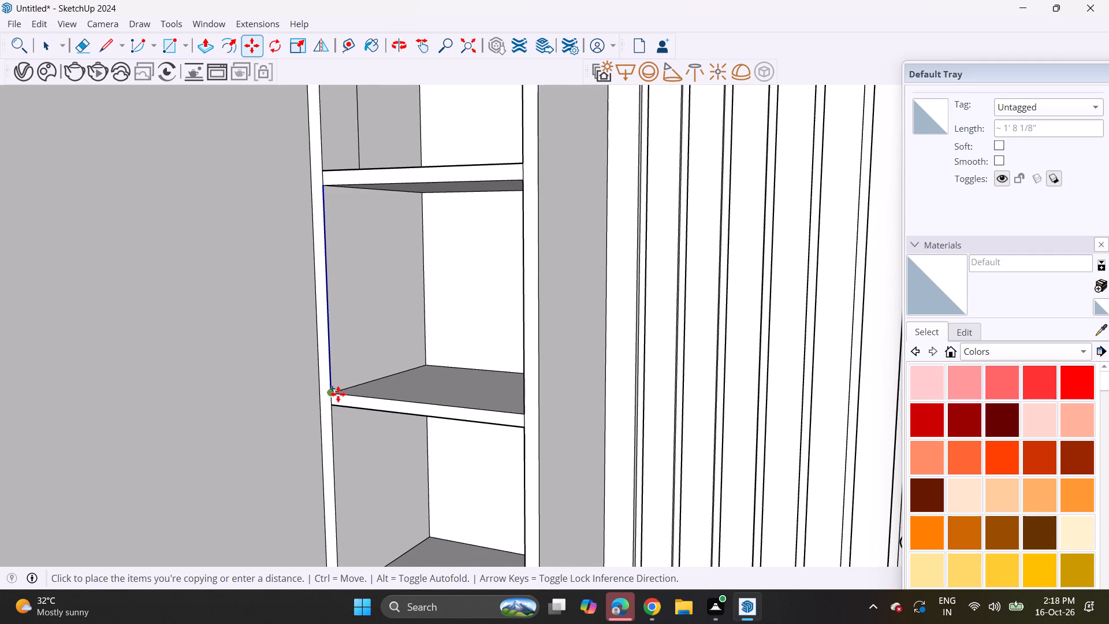
pyautogui.click(364, 381)
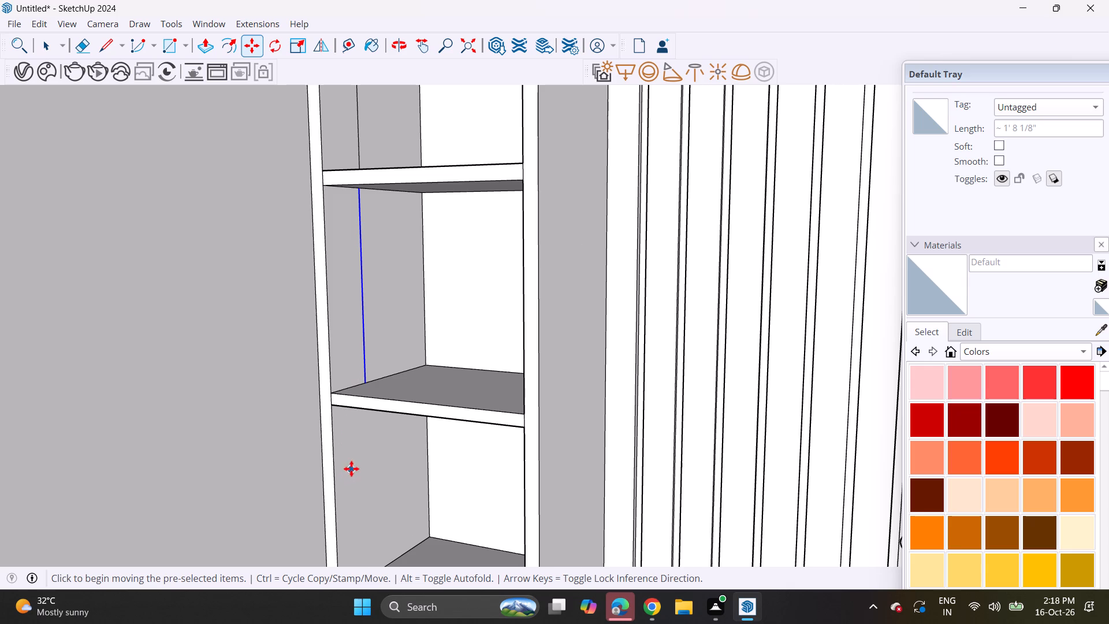
# Copy the third compartment's front vertical edge inward along the left shelf unit's side panel, roughly in line with the ones above.
pyautogui.scroll(-3, 351, 468)
pyautogui.moveTo(354, 471); pyautogui.dragTo(315, 327, button='middle')
pyautogui.press('space')
pyautogui.doubleClick(298, 371)
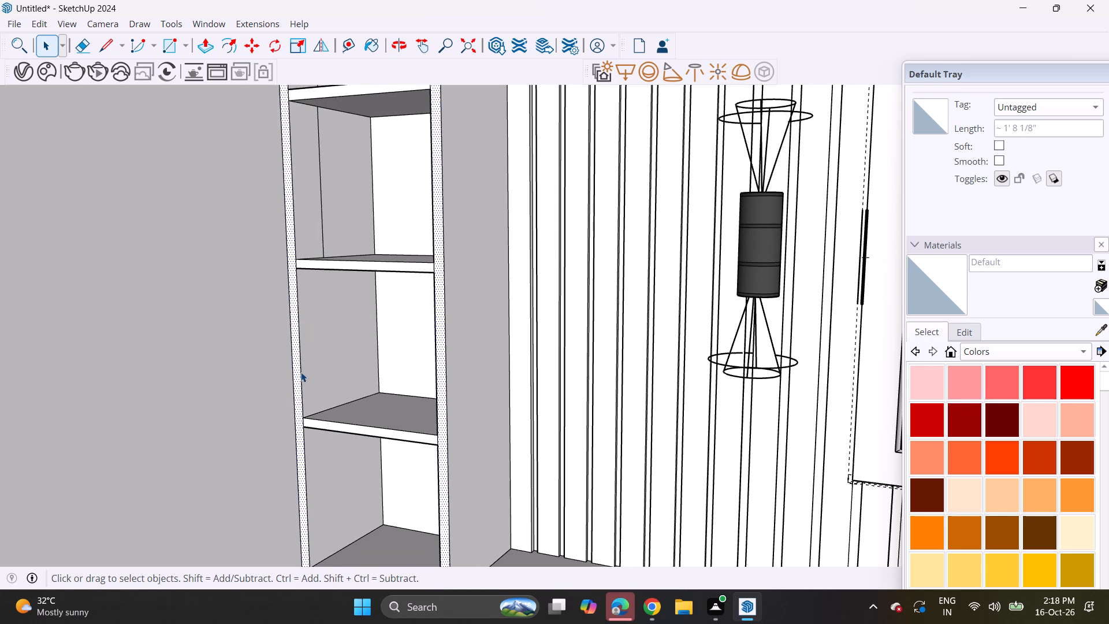
pyautogui.press('m')
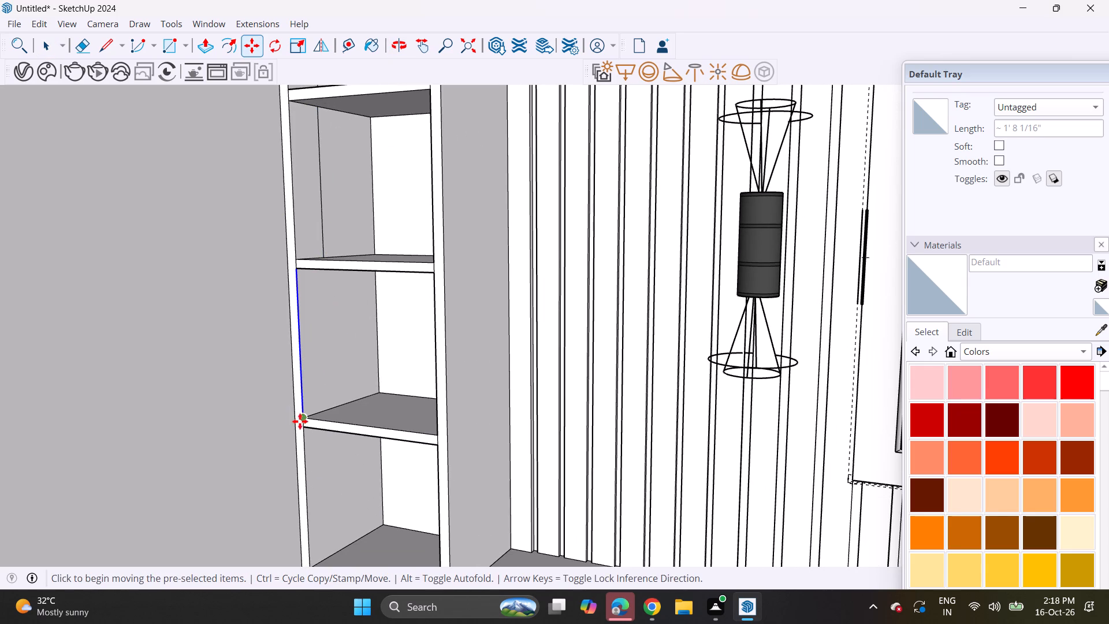
pyautogui.click(304, 418)
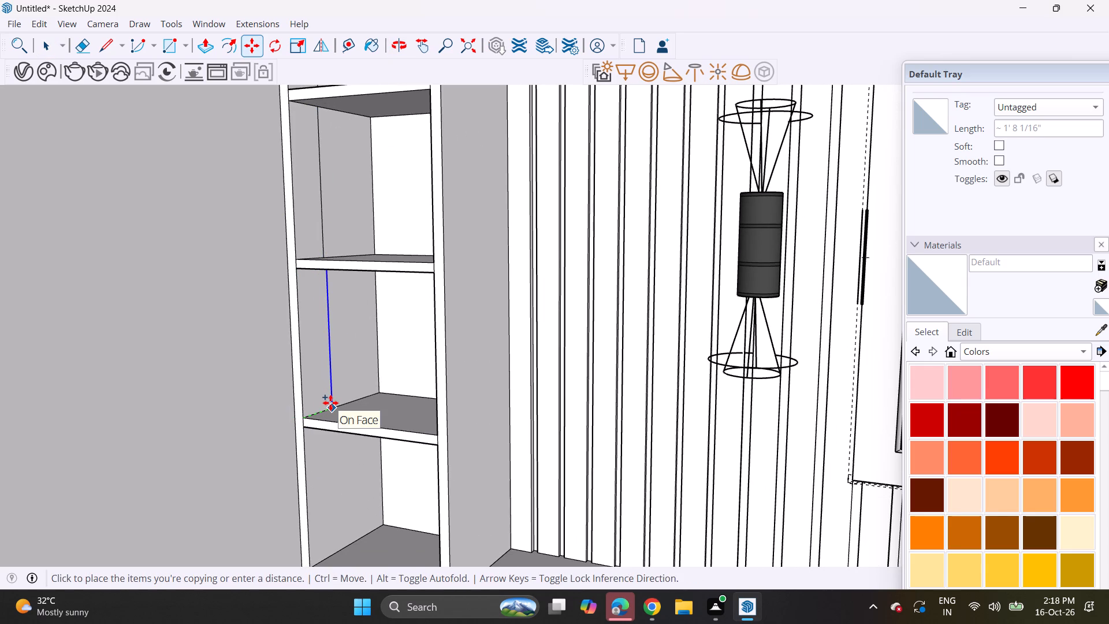
pyautogui.click(328, 404)
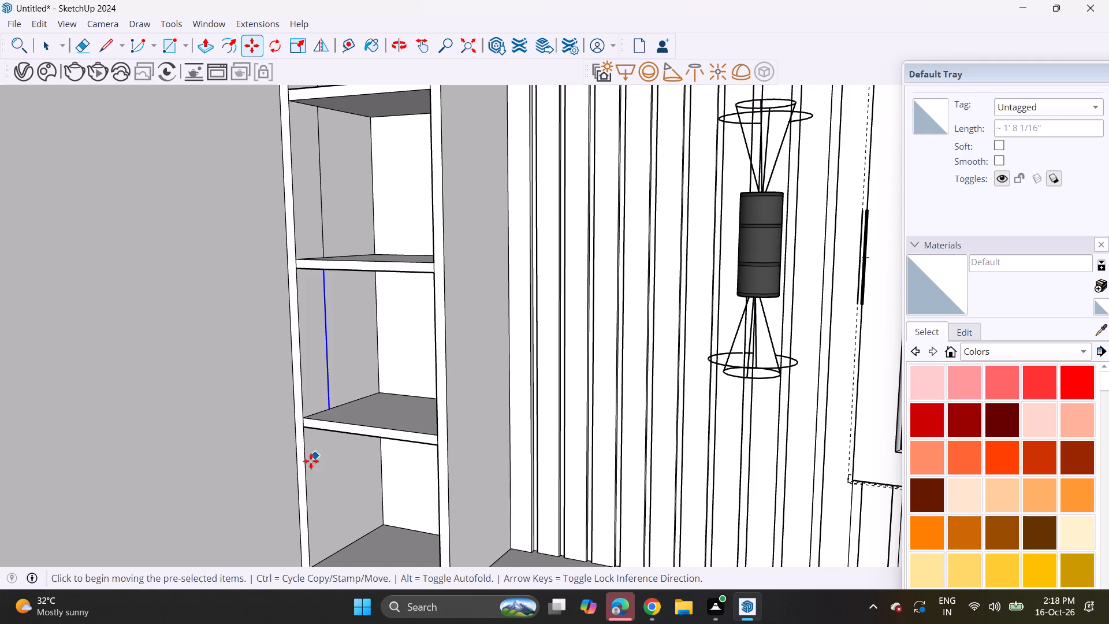
# Copy the fourth compartment's front vertical edge inward along the left shelf unit's side panel, roughly in line with the ones above.
pyautogui.press('space')
pyautogui.click(308, 480)
pyautogui.moveTo(329, 508); pyautogui.dragTo(303, 318, button='middle')
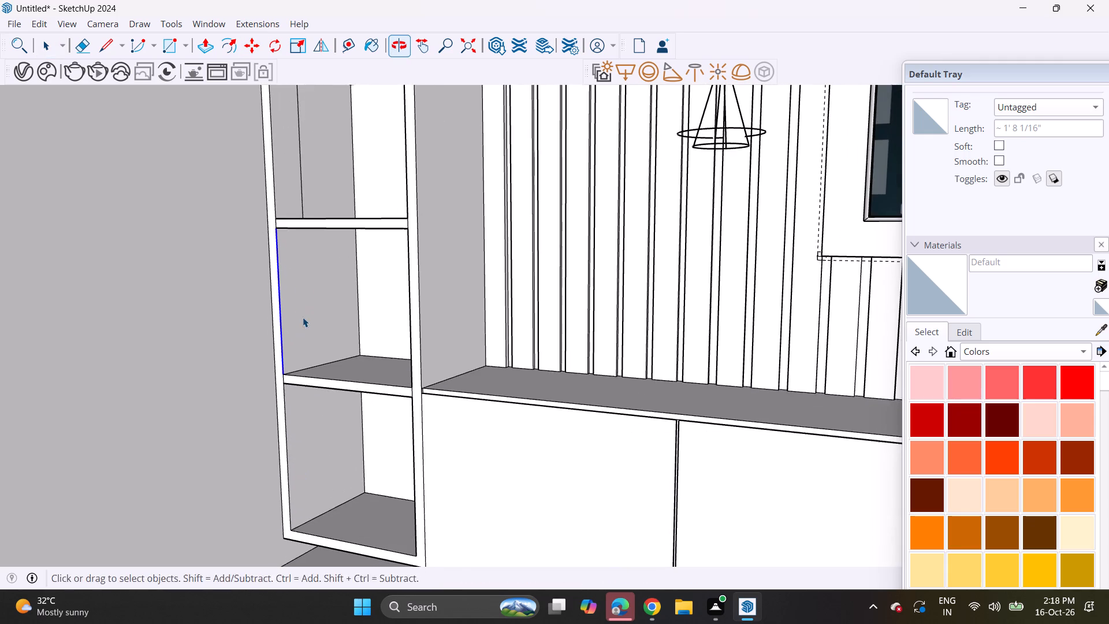
pyautogui.moveTo(303, 317); pyautogui.dragTo(299, 348, button='middle')
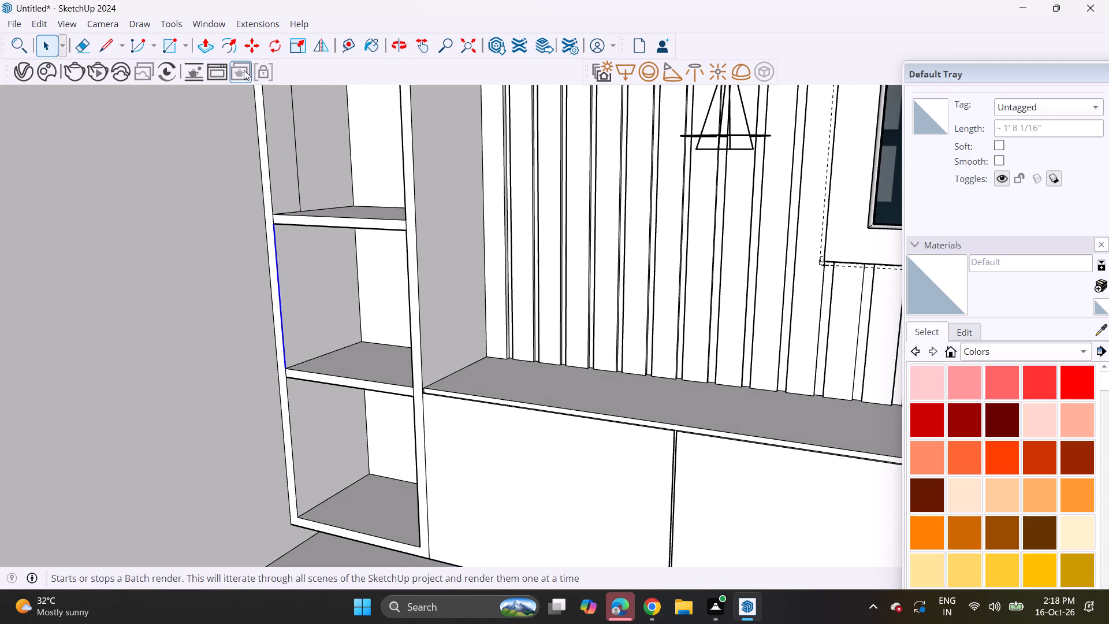
pyautogui.click(256, 51)
pyautogui.click(289, 369)
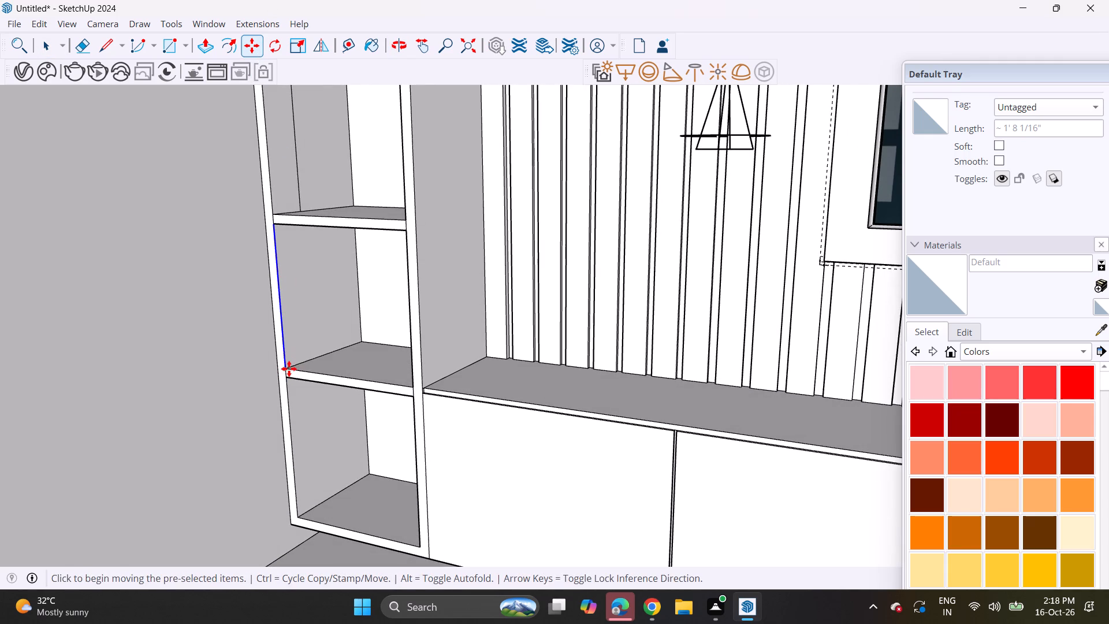
pyautogui.click(312, 358)
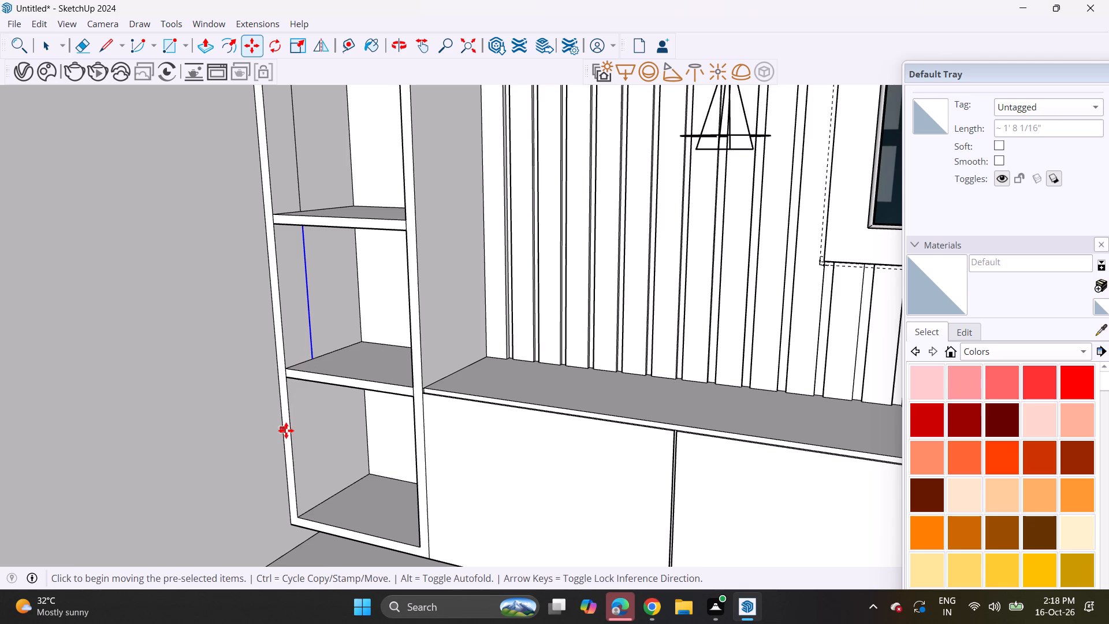
# Copy the bottom compartment's front vertical edge inward along the left shelf unit's side panel, roughly in line with the ones above.
pyautogui.press('space')
pyautogui.click(293, 430)
pyautogui.click(291, 446)
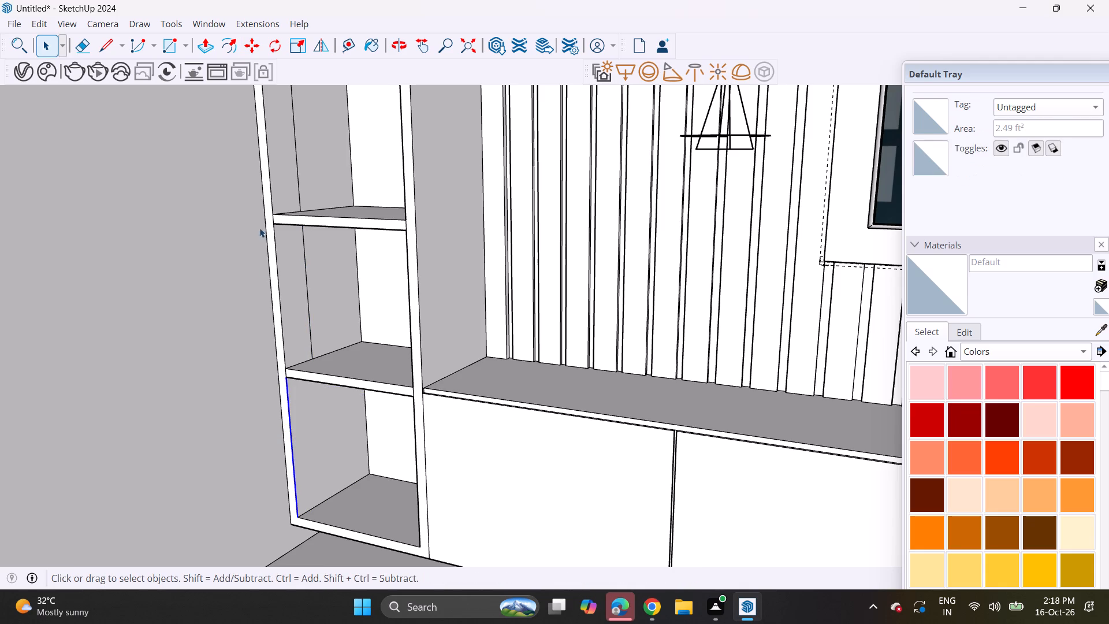
pyautogui.click(247, 44)
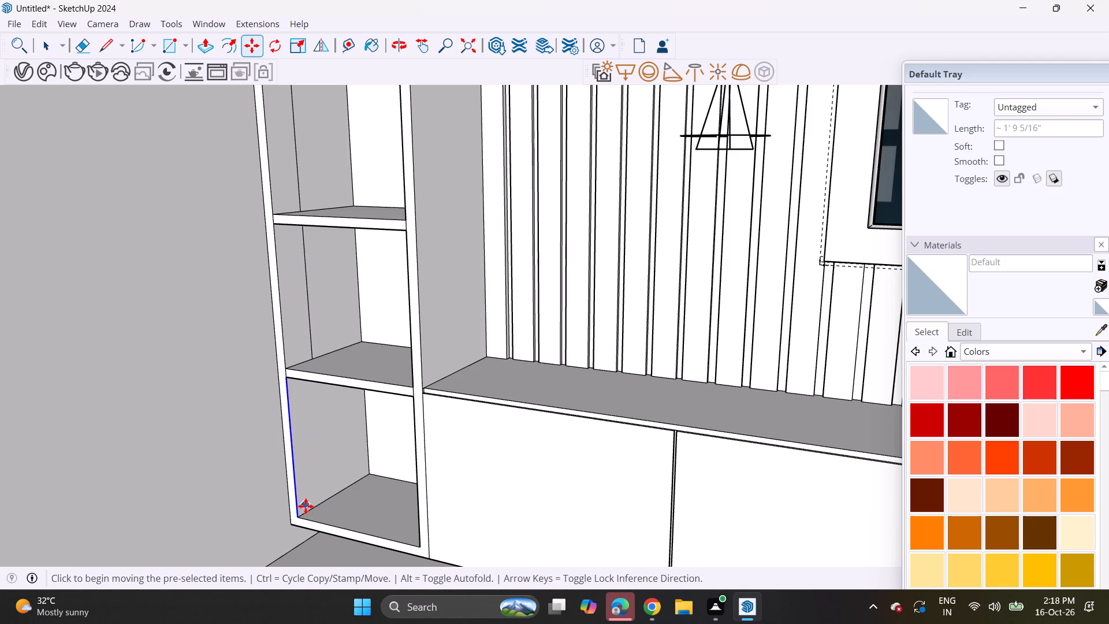
pyautogui.click(299, 515)
pyautogui.click(323, 504)
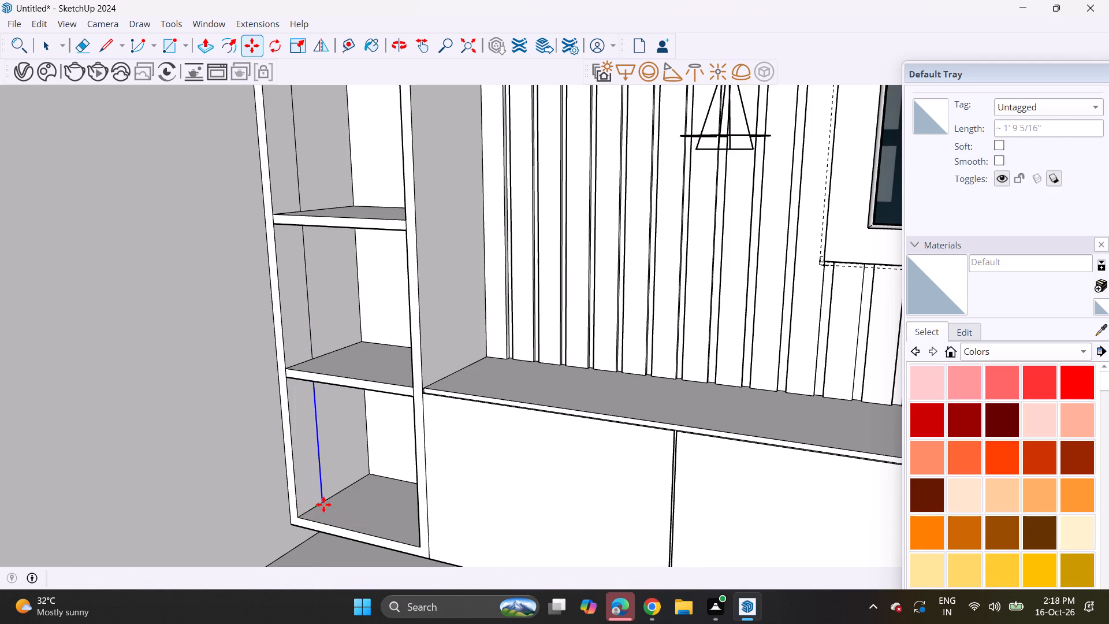
# Copy the bottom compartment's inner vertical line slightly toward the front to form a narrow strip on the side panel.
pyautogui.press('space')
pyautogui.click(321, 492)
pyautogui.scroll(1, 323, 490)
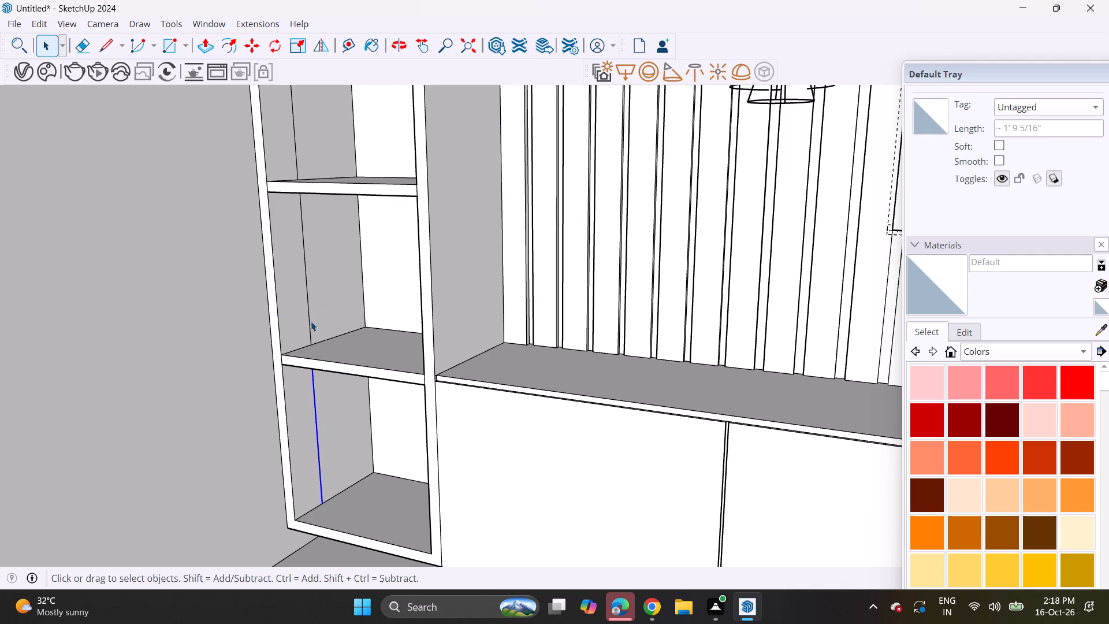
pyautogui.click(252, 41)
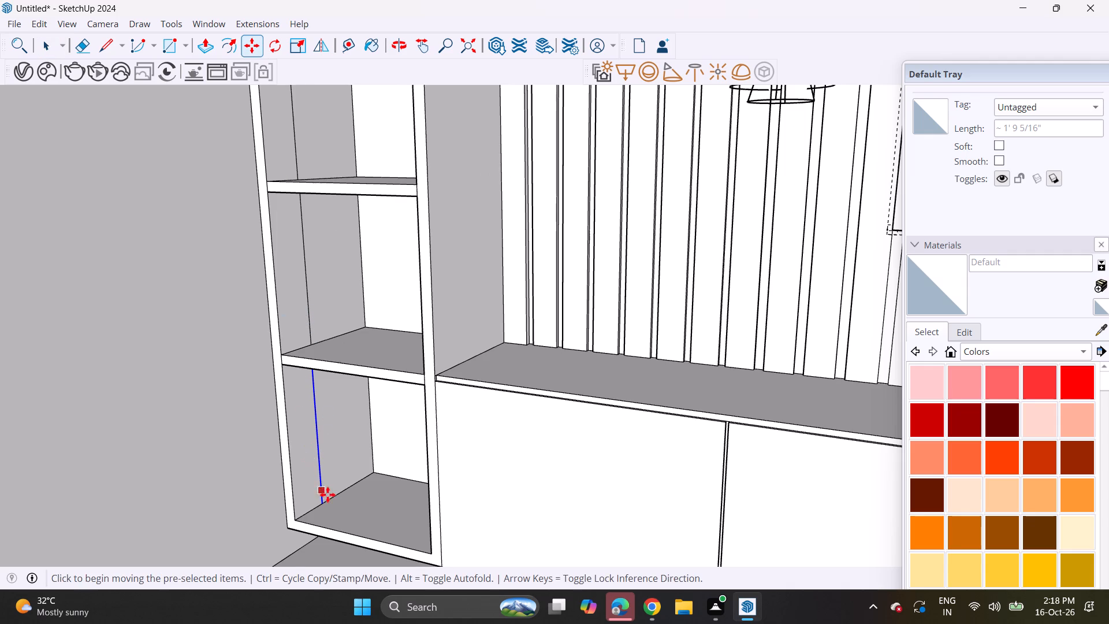
pyautogui.scroll(7, 329, 495)
pyautogui.click(321, 507)
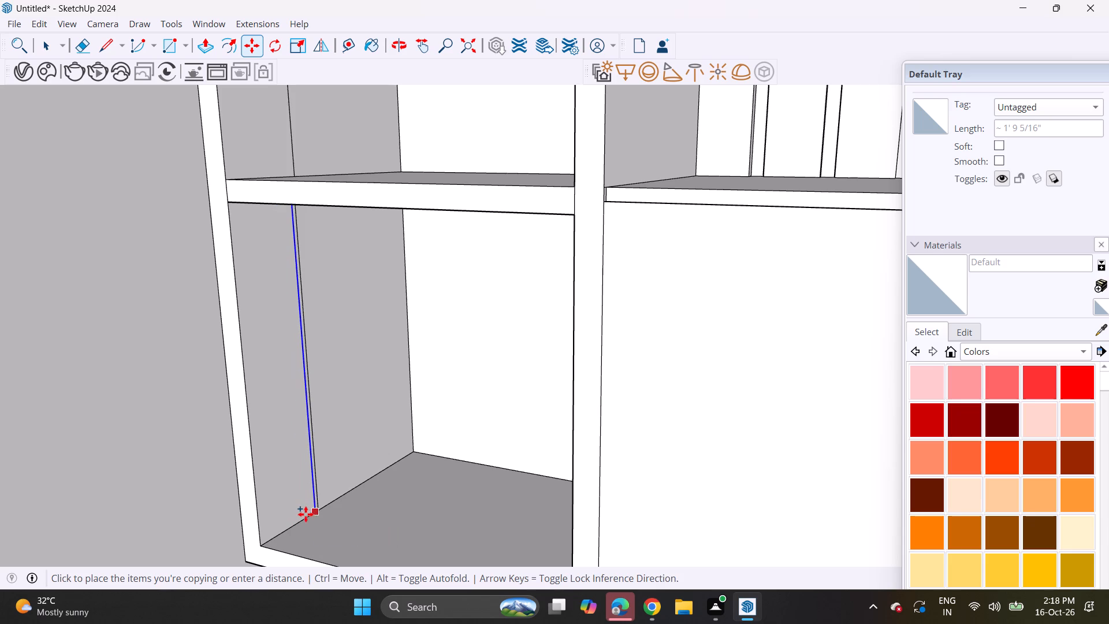
pyautogui.click(305, 514)
# Copy the fourth compartment's inner vertical line slightly toward the front, forming a narrow strip like the one below.
pyautogui.scroll(-4, 300, 258)
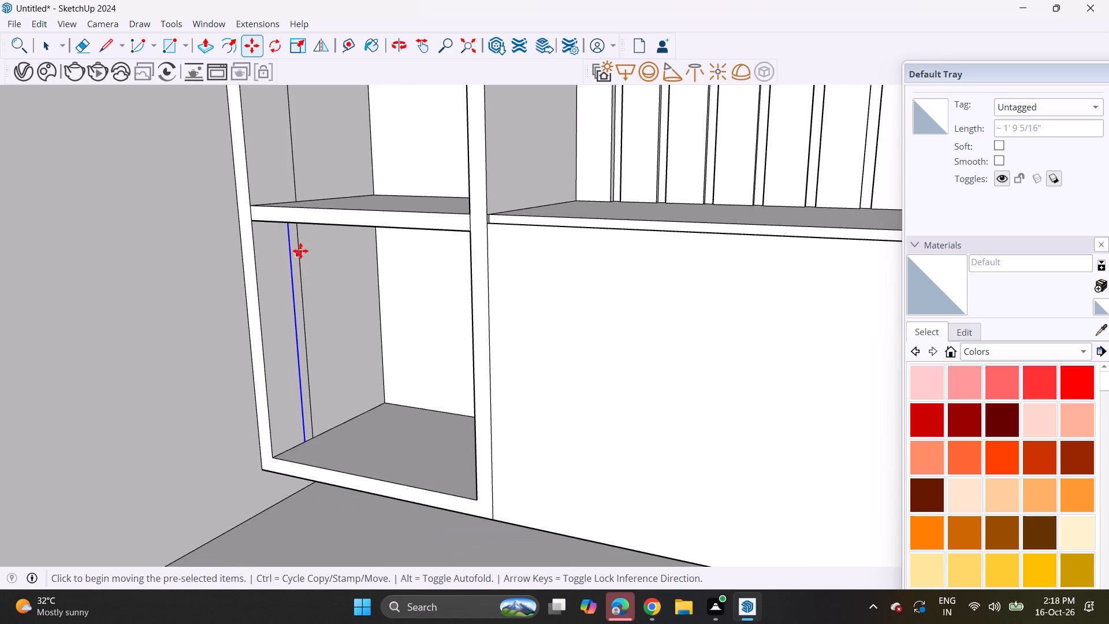
pyautogui.keyDown('ctrl'); pyautogui.moveTo(304, 220); pyautogui.dragTo(300, 199, button='middle'); pyautogui.keyUp('ctrl')
pyautogui.keyDown('shift'); pyautogui.moveTo(300, 186); pyautogui.dragTo(355, 428, button='middle'); pyautogui.keyUp('shift')
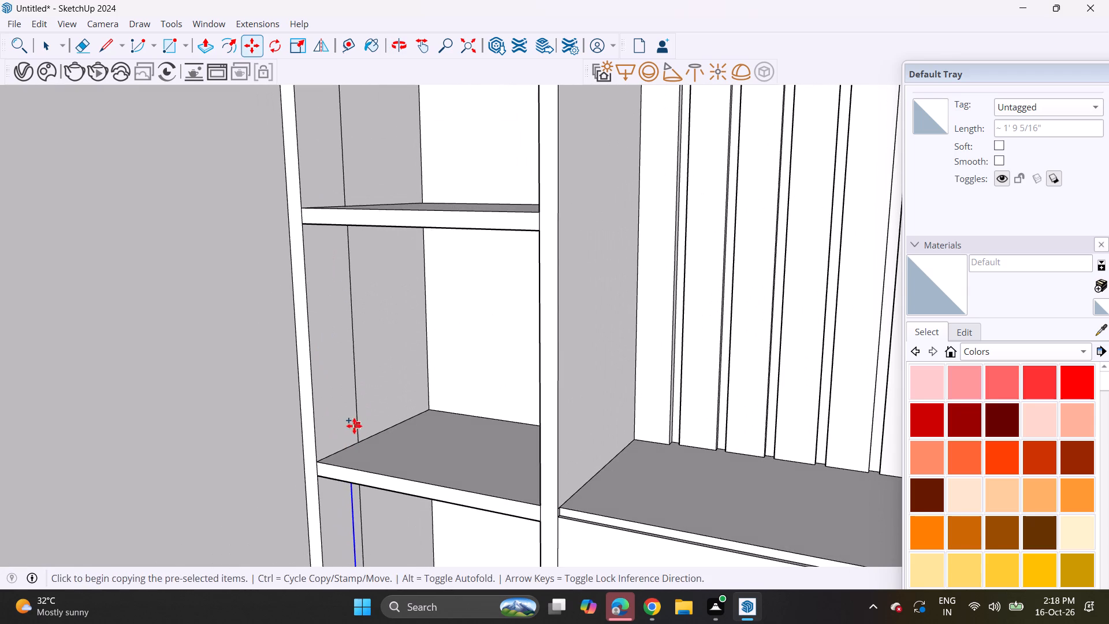
pyautogui.press('space')
pyautogui.click(356, 418)
pyautogui.scroll(3, 361, 424)
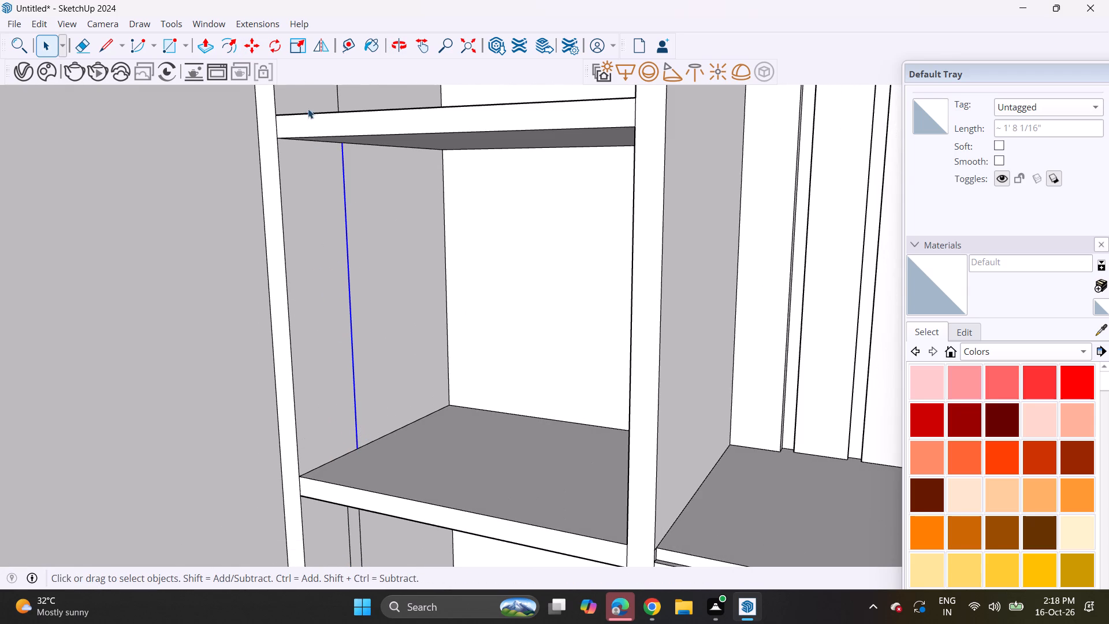
pyautogui.click(247, 46)
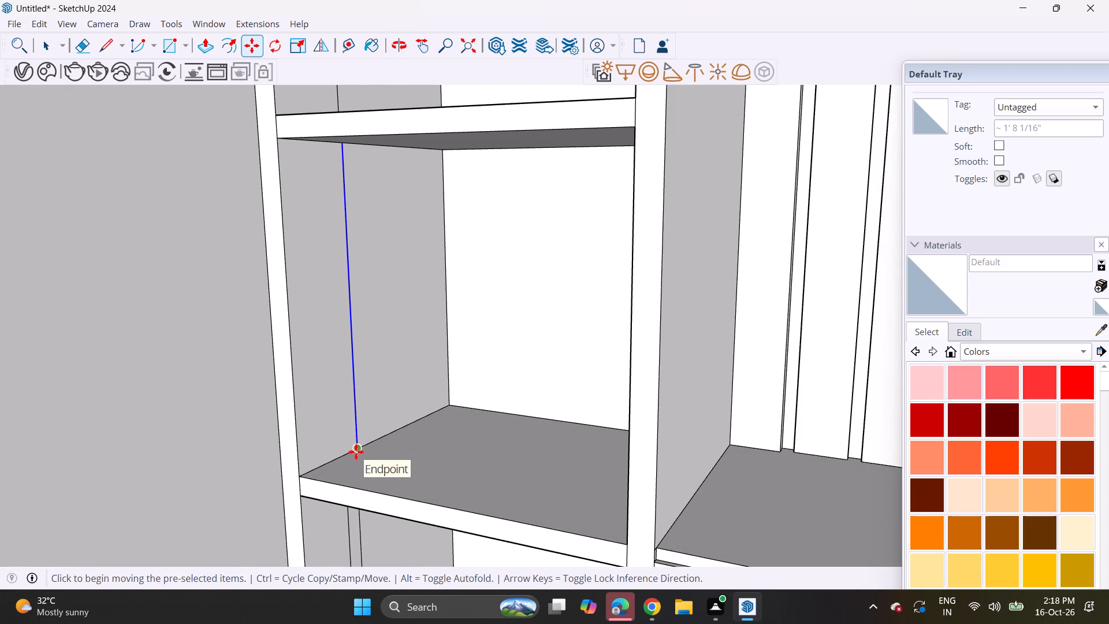
pyautogui.click(356, 452)
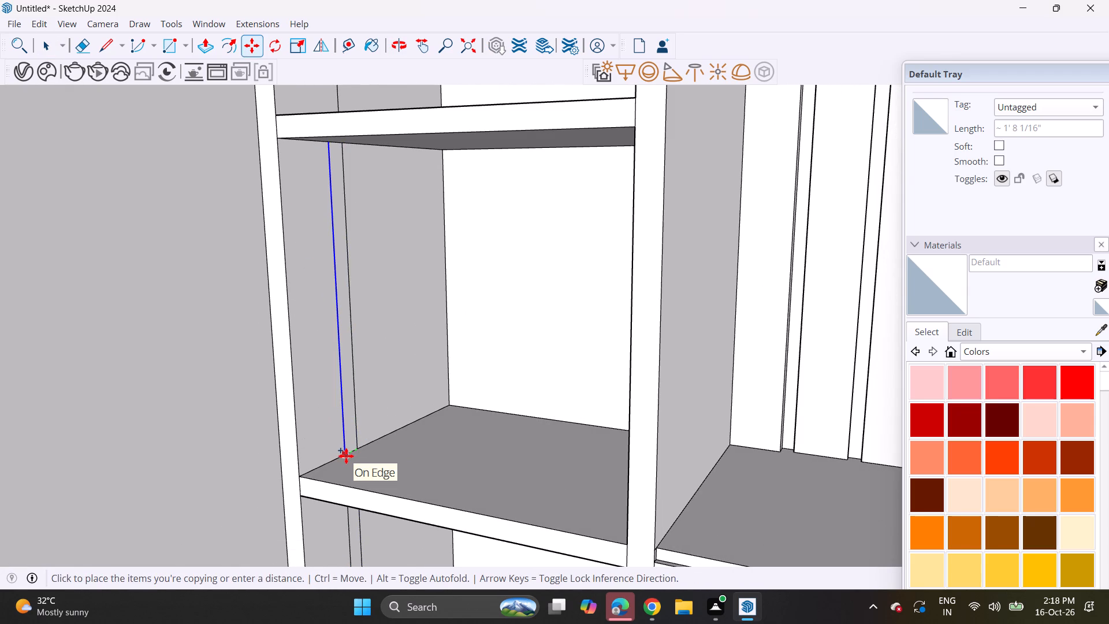
pyautogui.click(346, 456)
# Copy the third compartment's inner vertical line slightly toward the front, forming a narrow strip like the ones below.
pyautogui.press('space')
pyautogui.scroll(-3, 363, 208)
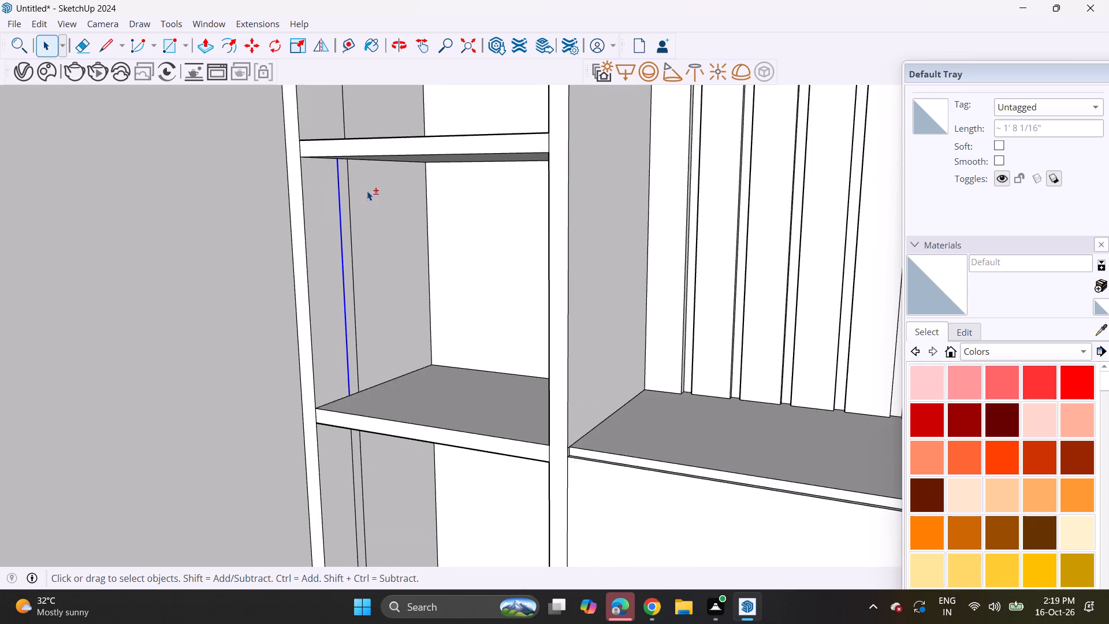
pyautogui.keyDown('shift'); pyautogui.moveTo(367, 191); pyautogui.dragTo(403, 382, button='middle'); pyautogui.keyUp('shift')
pyautogui.click(382, 322)
pyautogui.scroll(1, 382, 326)
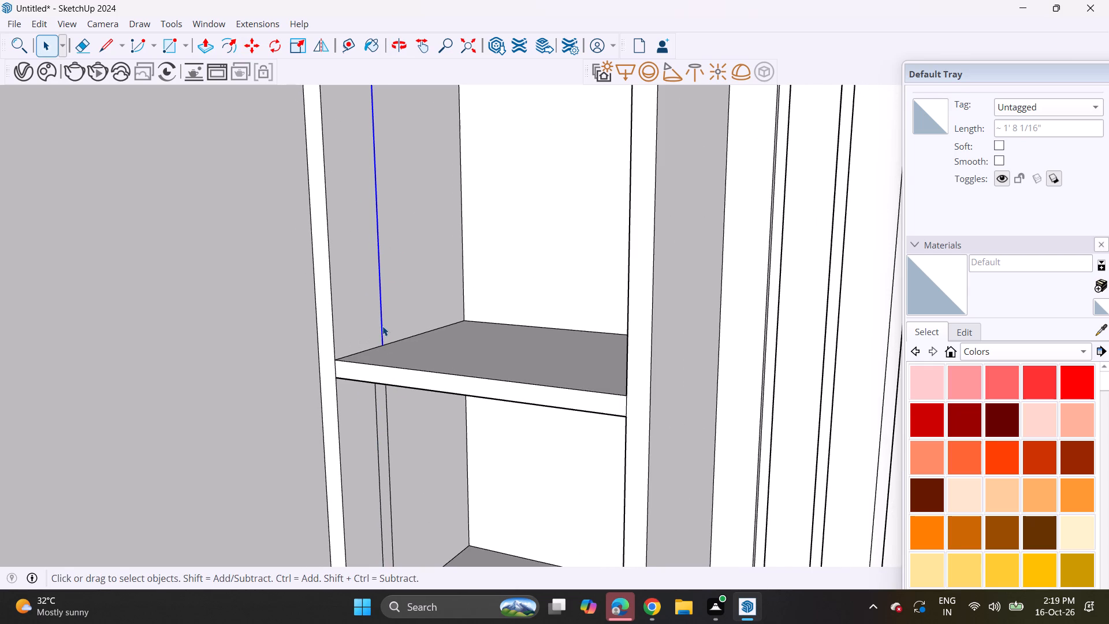
pyautogui.press('m')
pyautogui.click(386, 344)
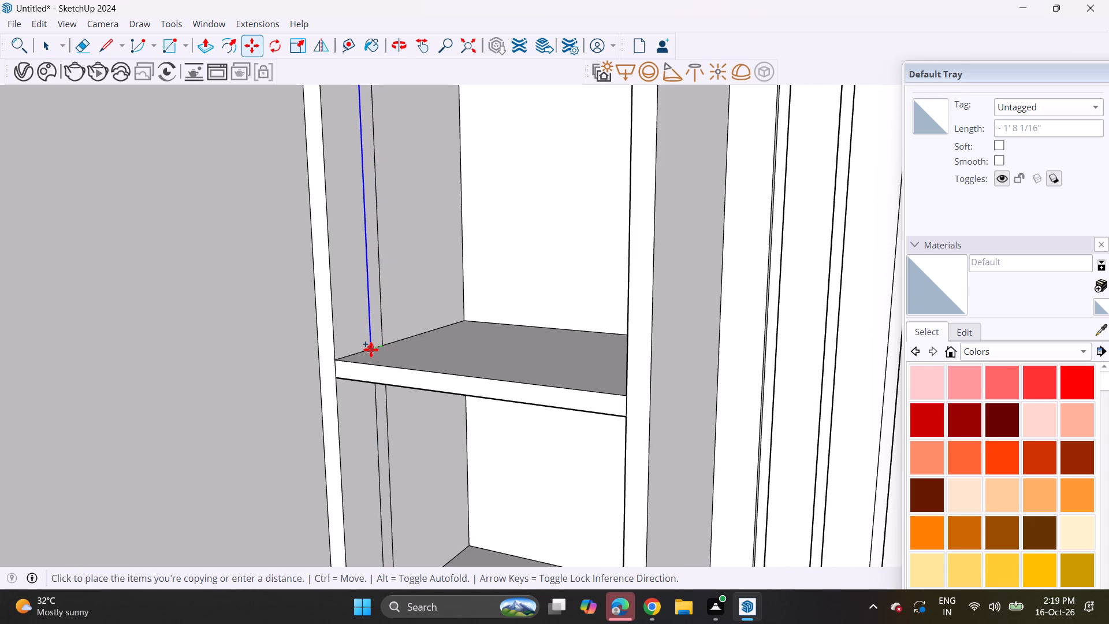
pyautogui.click(371, 348)
# Copy the second compartment's inner vertical line slightly toward the front, forming a narrow strip like the ones below.
pyautogui.scroll(-4, 382, 263)
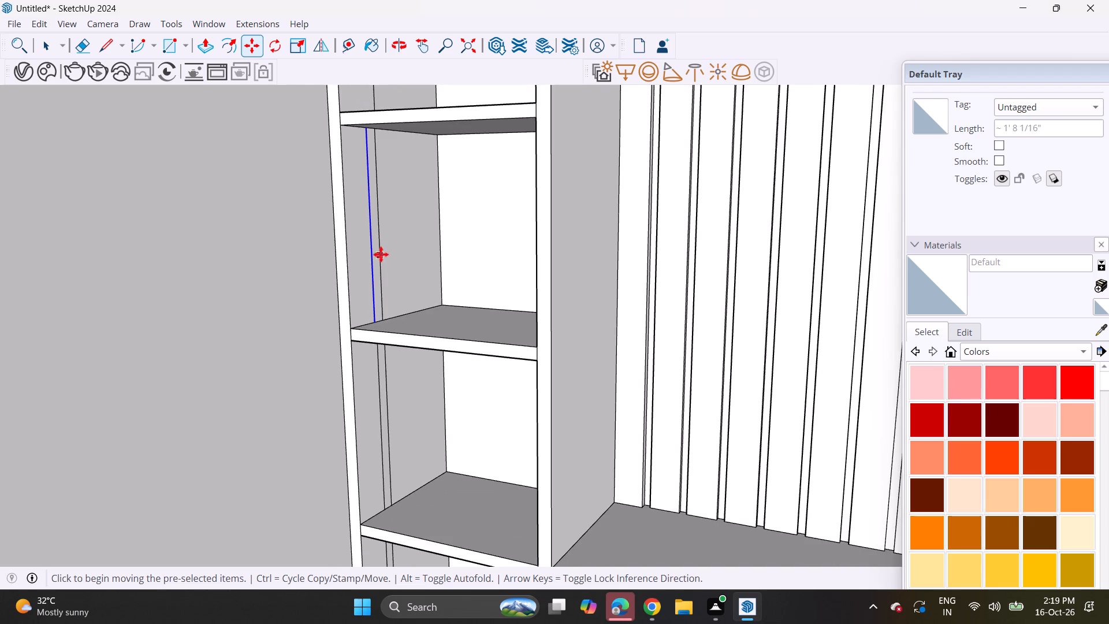
pyautogui.moveTo(389, 218); pyautogui.dragTo(431, 454, button='middle')
pyautogui.press('space')
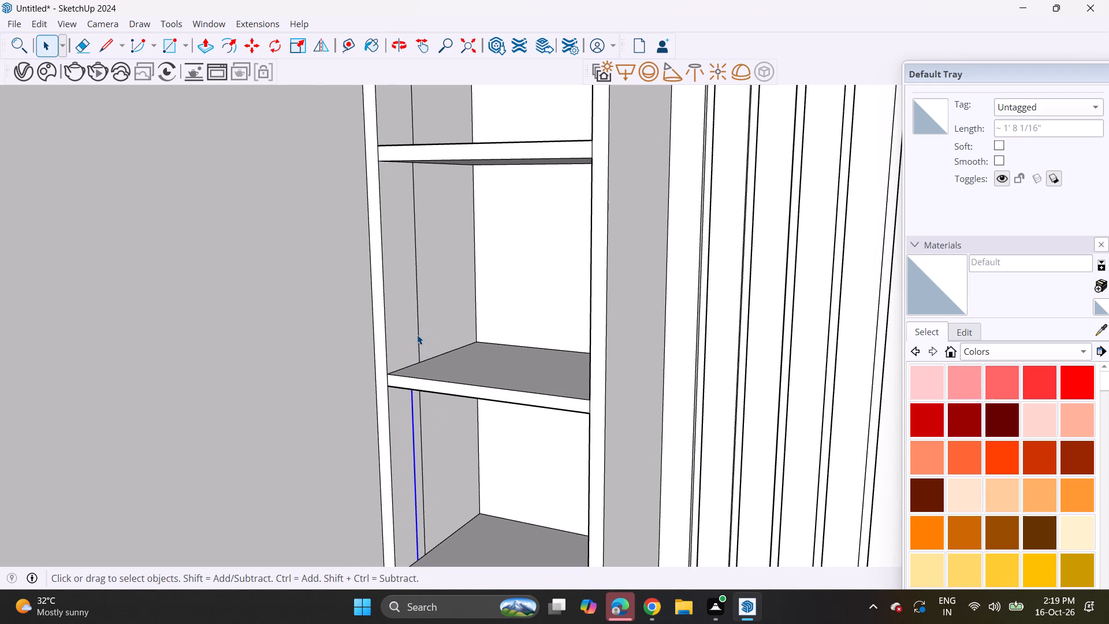
pyautogui.click(417, 335)
pyautogui.scroll(6, 420, 336)
pyautogui.press('m')
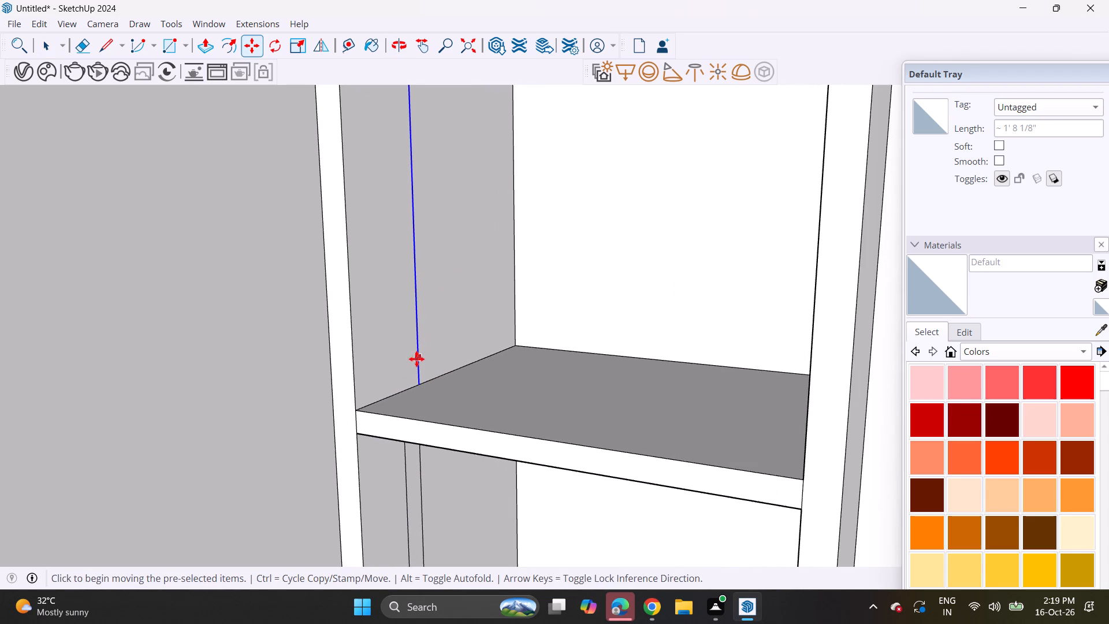
pyautogui.click(420, 387)
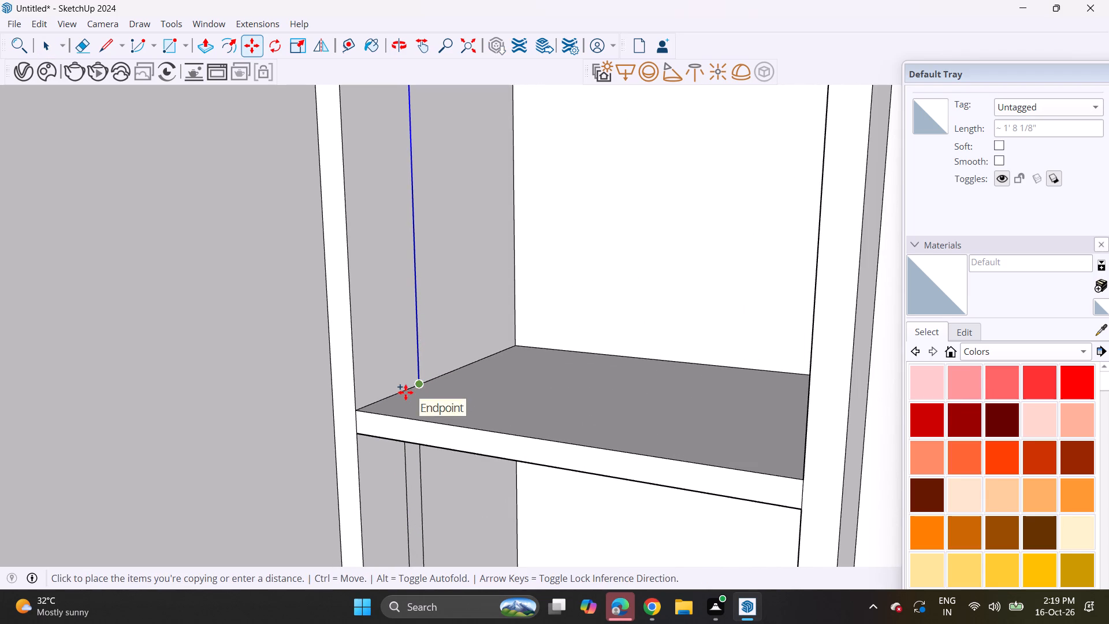
pyautogui.click(405, 392)
# Copy the top compartment's inner vertical line slightly toward the front, completing the narrow strip along the left shelf unit's side panel.
pyautogui.scroll(-4, 416, 353)
pyautogui.moveTo(441, 244); pyautogui.dragTo(448, 506, button='middle')
pyautogui.press('space')
pyautogui.click(421, 348)
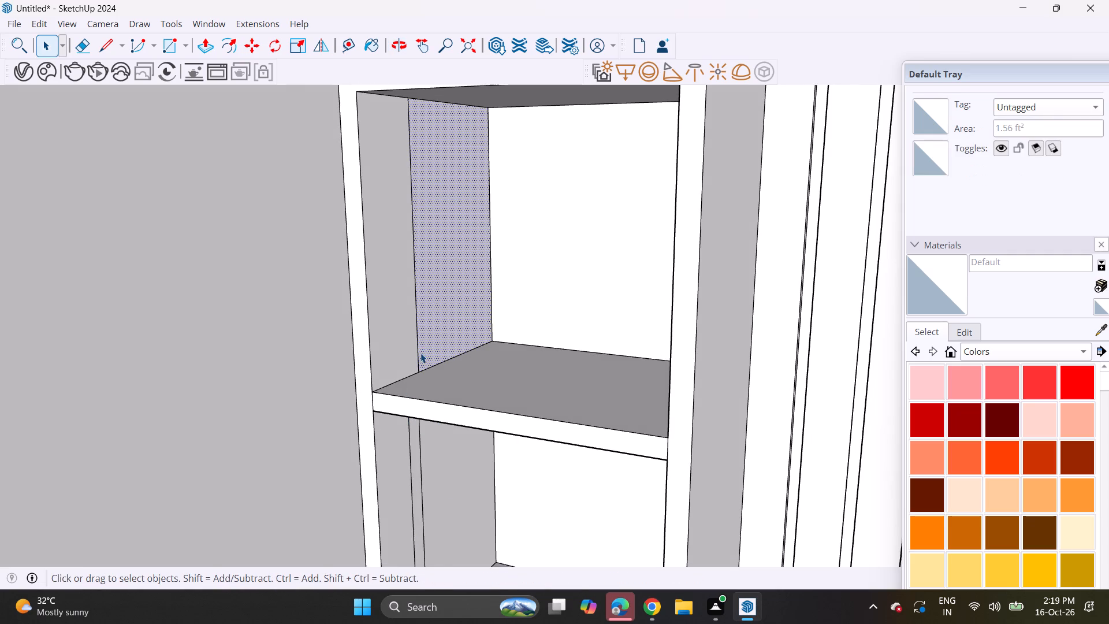
pyautogui.click(420, 353)
pyautogui.moveTo(419, 389); pyautogui.dragTo(407, 363, button='middle')
pyautogui.scroll(1, 419, 389)
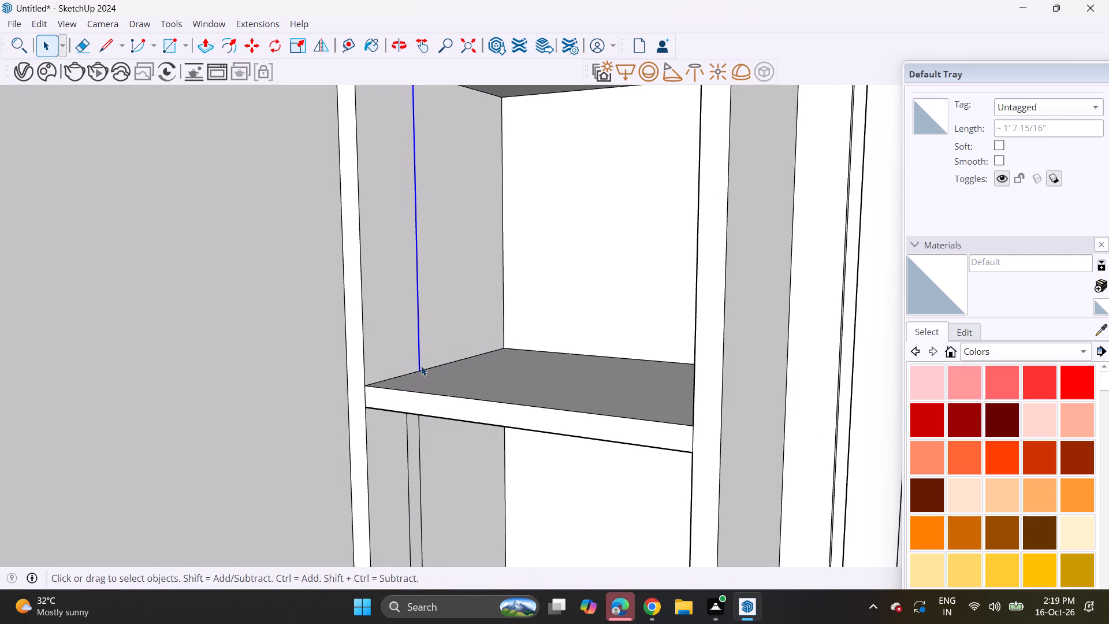
pyautogui.press('m')
pyautogui.click(420, 370)
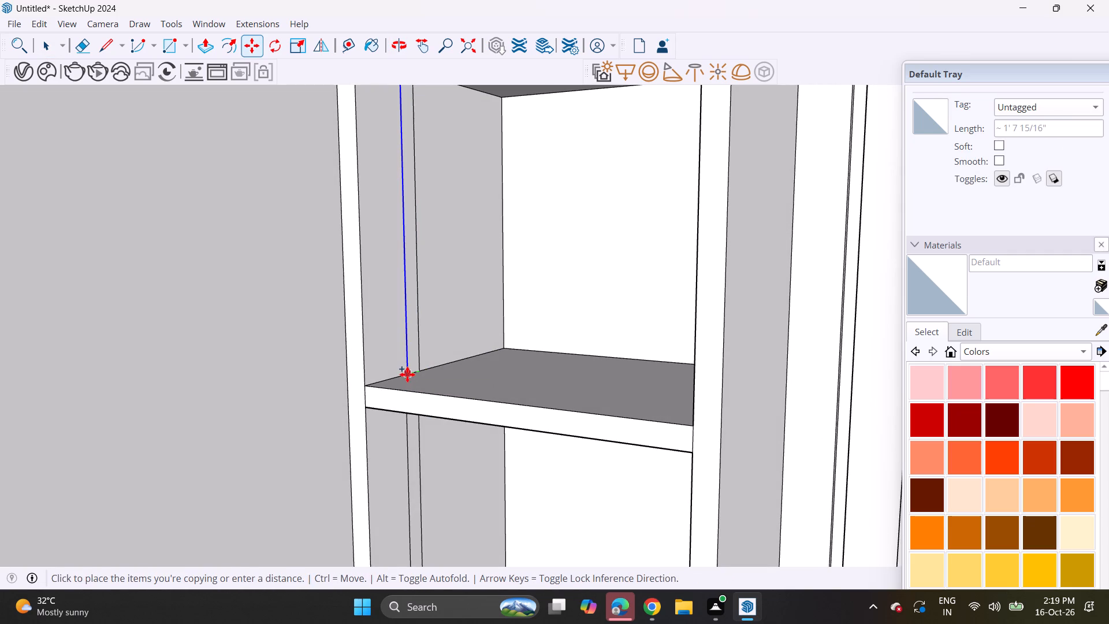
pyautogui.click(407, 374)
# Push the narrow strip in the left shelf unit's top compartment slightly into the side panel, forming a shallow vertical groove.
pyautogui.scroll(-7, 407, 374)
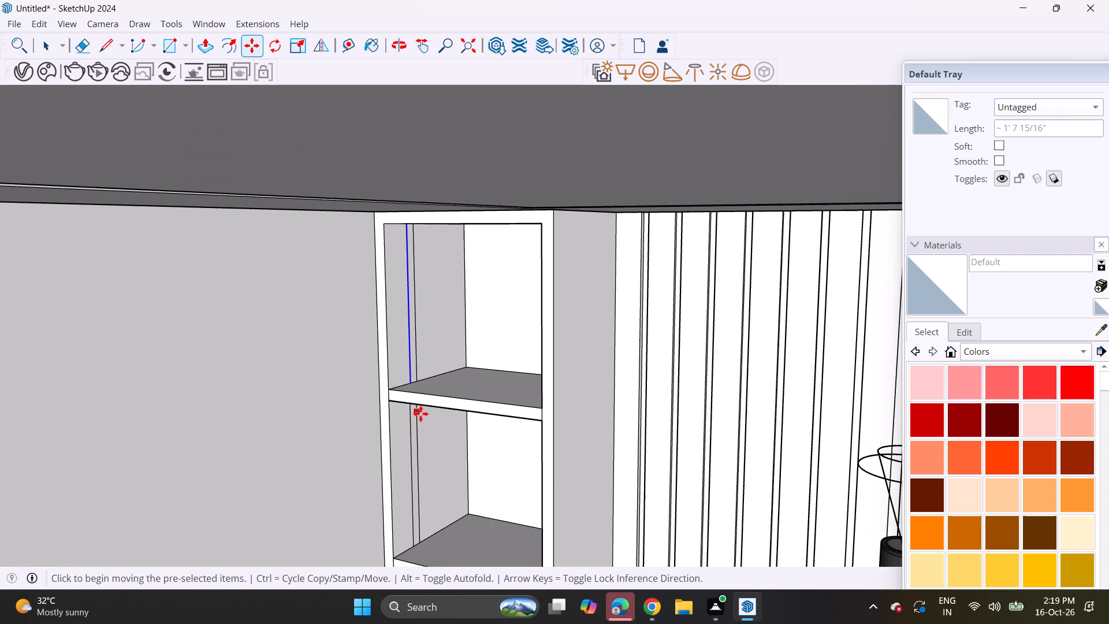
pyautogui.keyDown('shift'); pyautogui.moveTo(432, 430); pyautogui.dragTo(277, 271, button='middle'); pyautogui.keyUp('shift')
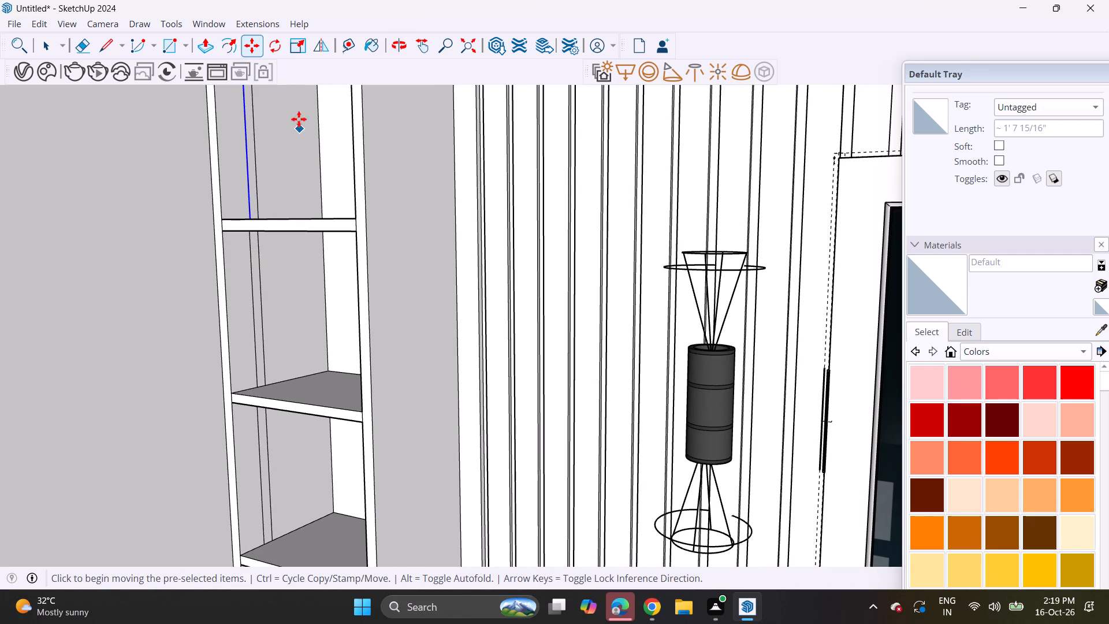
pyautogui.click(210, 53)
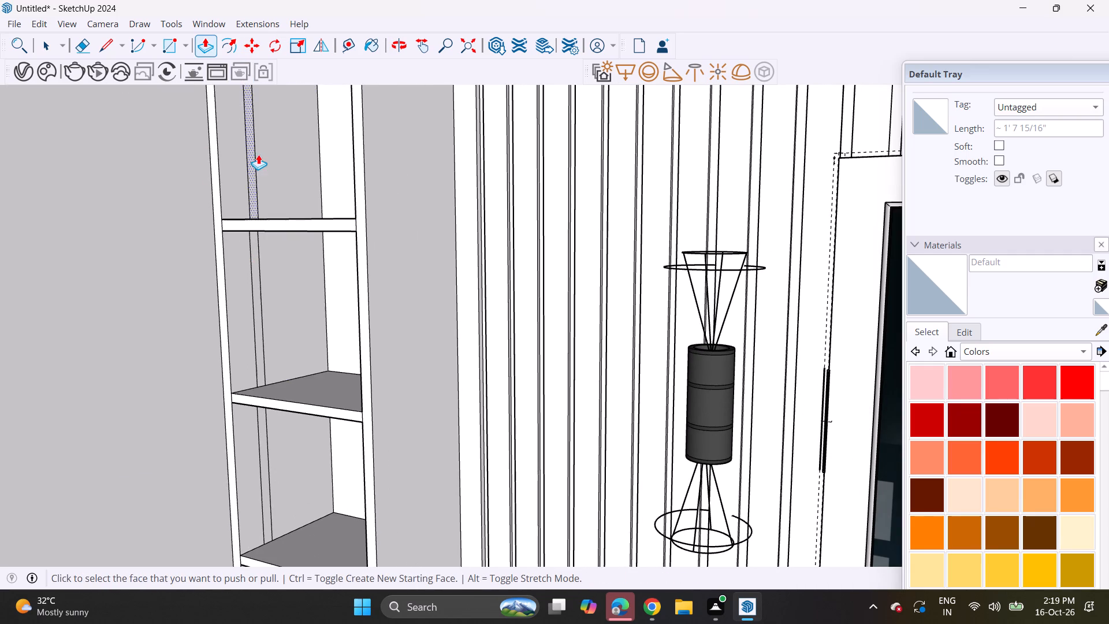
pyautogui.scroll(2, 258, 153)
pyautogui.scroll(3, 252, 199)
pyautogui.moveTo(251, 194); pyautogui.dragTo(264, 257, button='middle')
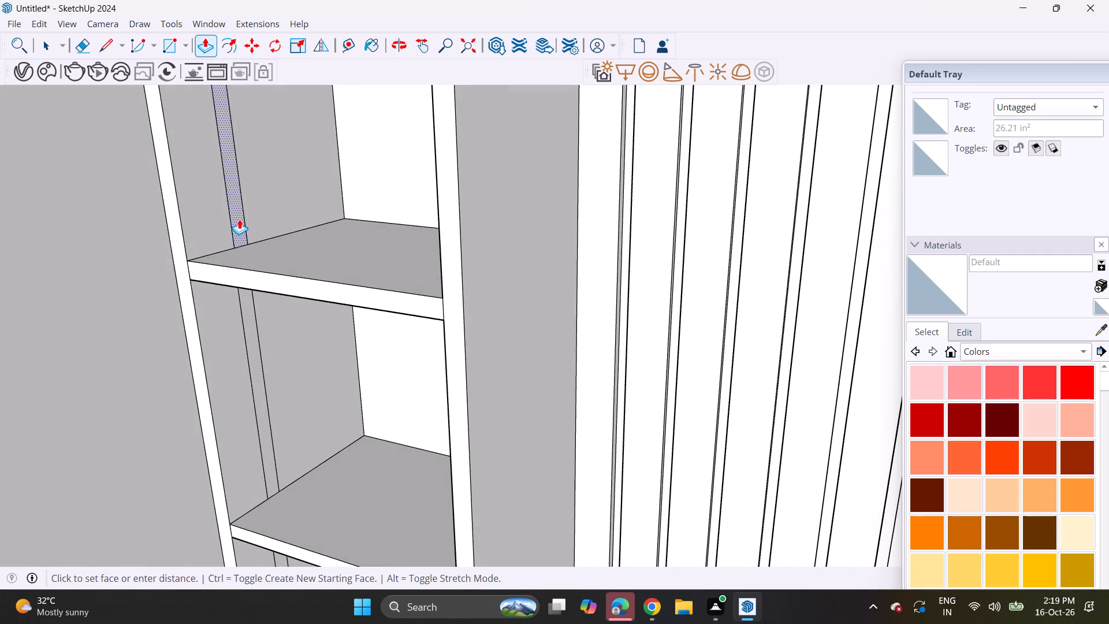
pyautogui.click(239, 219)
pyautogui.click(236, 216)
# Repeat the same push depth on the strips in the left shelf unit's four lower compartments to continue the groove.
pyautogui.doubleClick(250, 339)
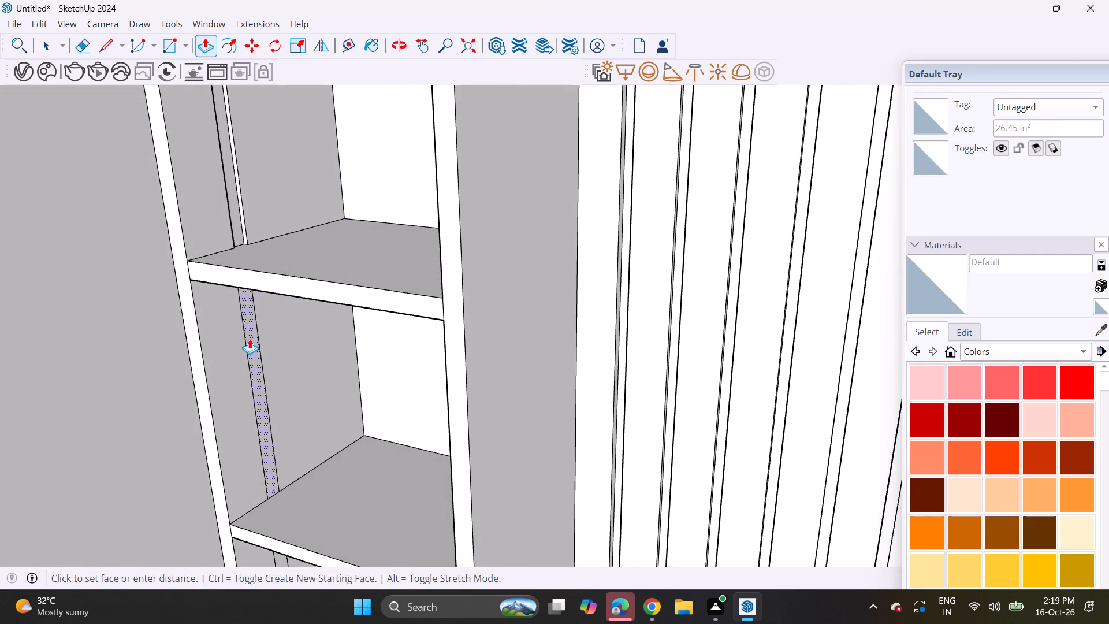
pyautogui.scroll(-3, 271, 374)
pyautogui.moveTo(296, 451); pyautogui.dragTo(289, 172, button='middle')
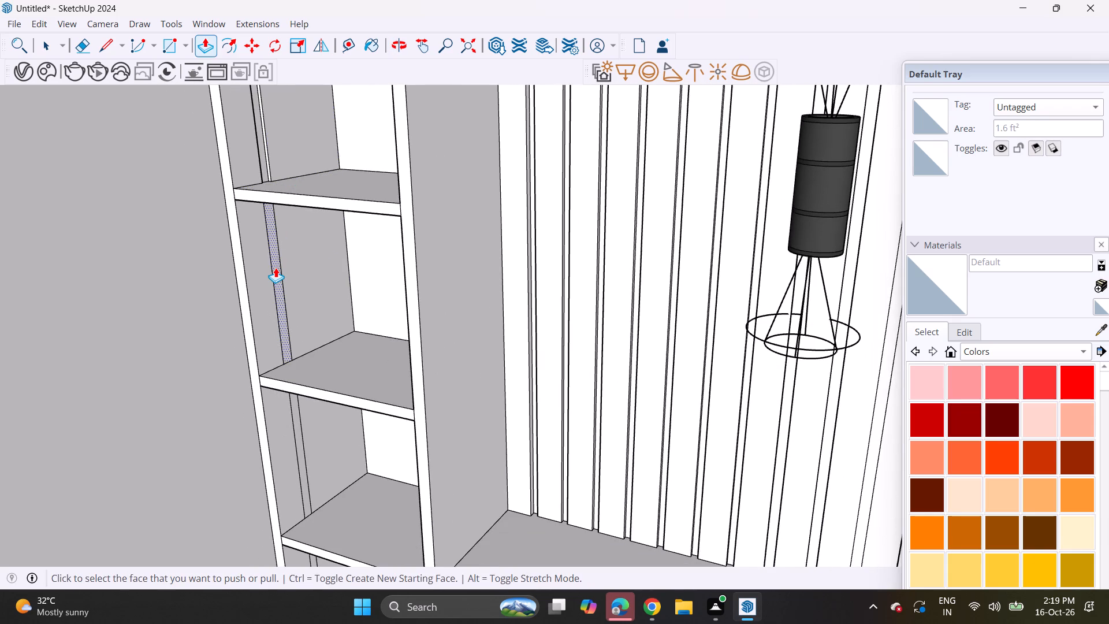
pyautogui.doubleClick(276, 268)
pyautogui.keyDown('shift'); pyautogui.moveTo(310, 321); pyautogui.dragTo(310, 172, button='middle'); pyautogui.keyUp('shift')
pyautogui.doubleClick(297, 263)
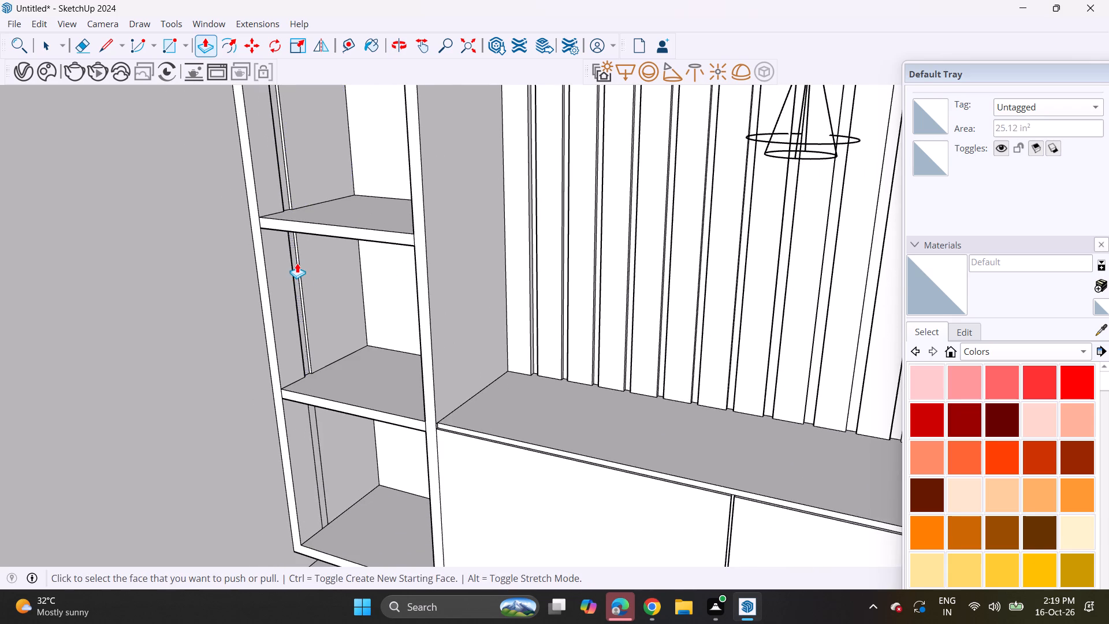
pyautogui.keyDown('shift'); pyautogui.moveTo(327, 384); pyautogui.dragTo(318, 244, button='middle'); pyautogui.keyUp('shift')
pyautogui.doubleClick(308, 300)
# Copy the front inner vertical edge of the right shelf unit's bottom compartment toward the back twice, forming a narrow strip on the outer side panel.
pyautogui.keyDown('shift'); pyautogui.moveTo(412, 326); pyautogui.dragTo(299, 328, button='middle'); pyautogui.keyUp('shift')
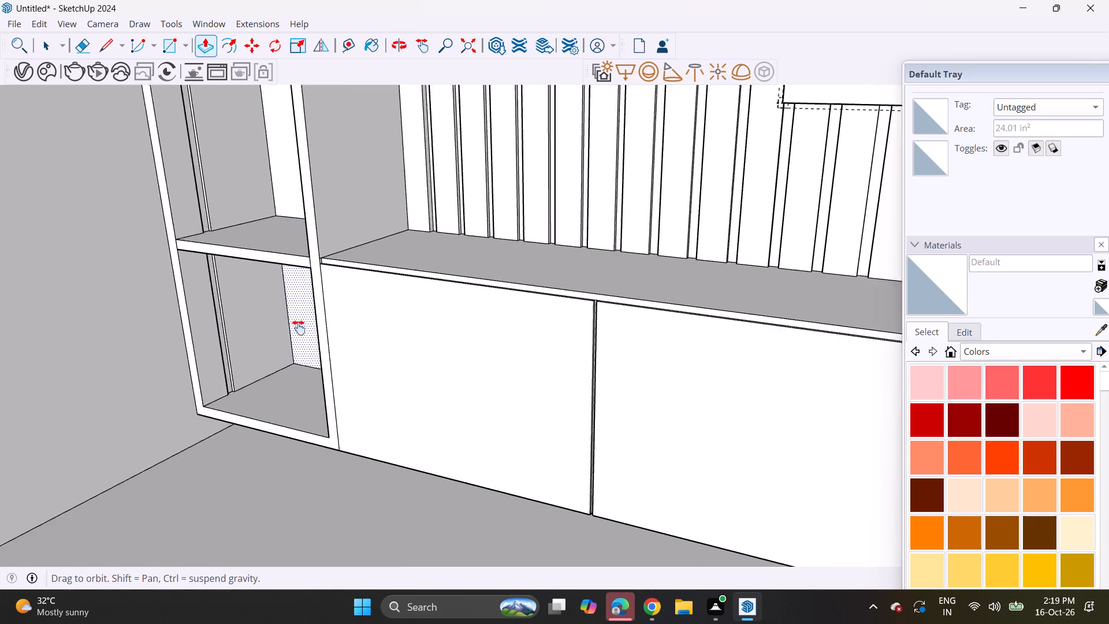
pyautogui.keyDown('shift'); pyautogui.moveTo(299, 328); pyautogui.dragTo(166, 376, button='middle'); pyautogui.keyUp('shift')
pyautogui.scroll(-5, 159, 378)
pyautogui.moveTo(139, 420); pyautogui.dragTo(219, 351, button='middle')
pyautogui.scroll(-9, 225, 352)
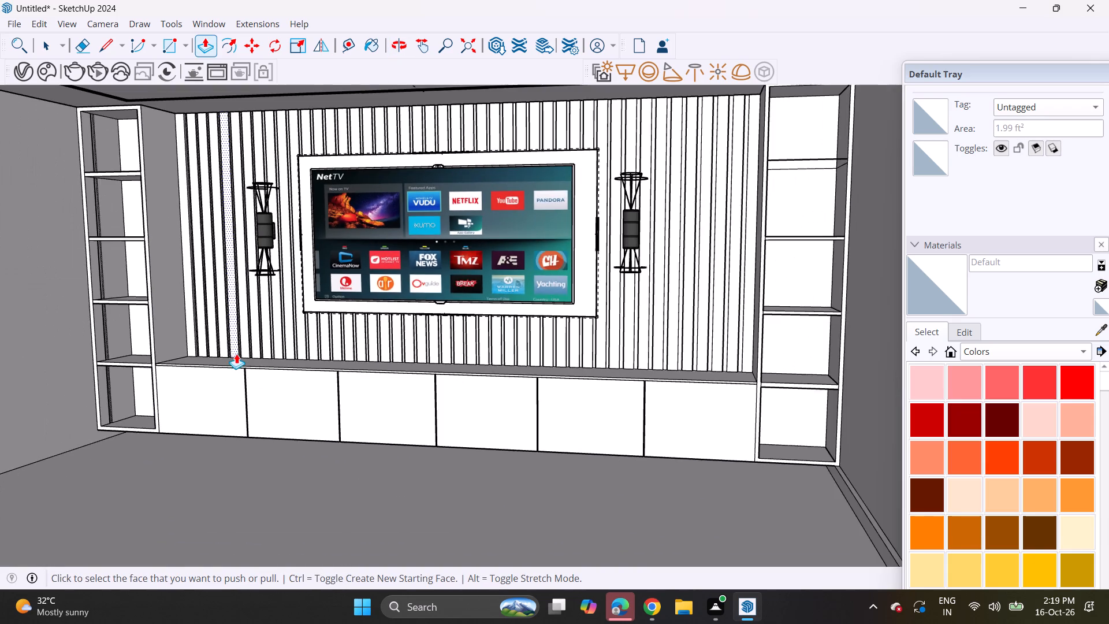
pyautogui.moveTo(355, 335); pyautogui.dragTo(166, 366, button='middle')
pyautogui.moveTo(87, 402); pyautogui.dragTo(178, 376, button='middle')
pyautogui.keyDown('shift'); pyautogui.moveTo(162, 384); pyautogui.dragTo(518, 322, button='middle'); pyautogui.keyUp('shift')
pyautogui.moveTo(209, 400); pyautogui.dragTo(440, 366, button='middle')
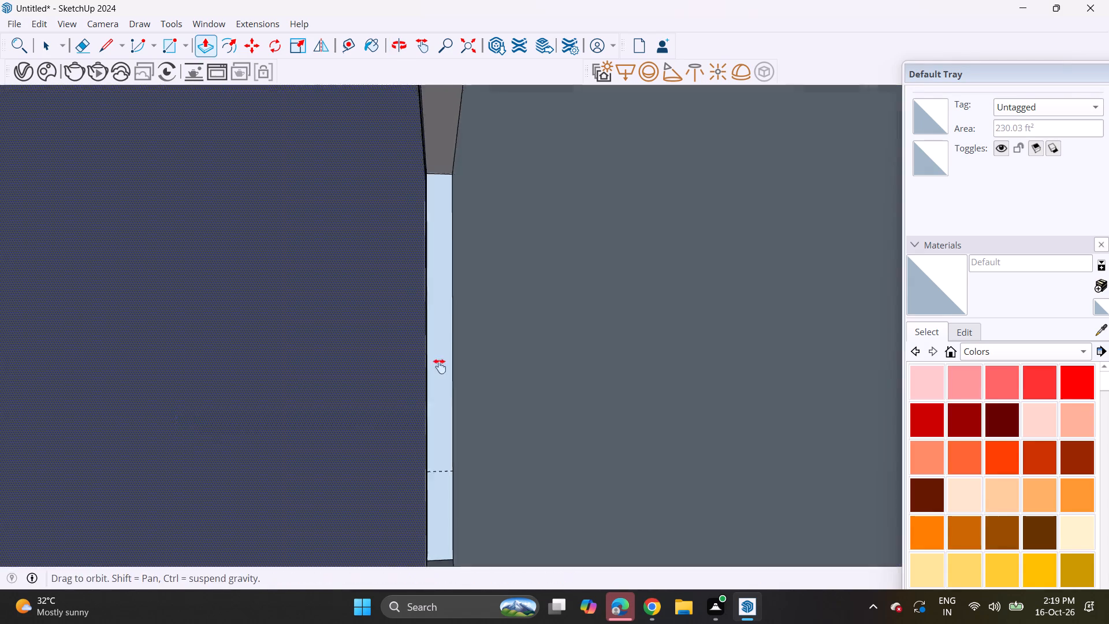
pyautogui.moveTo(440, 366); pyautogui.dragTo(500, 355, button='middle')
pyautogui.moveTo(282, 374); pyautogui.dragTo(426, 367, button='middle')
pyautogui.keyDown('shift'); pyautogui.moveTo(458, 447); pyautogui.dragTo(465, 376, button='middle'); pyautogui.keyUp('shift')
pyautogui.middleClick(465, 376)
pyautogui.scroll(2, 465, 376)
pyautogui.scroll(2, 454, 474)
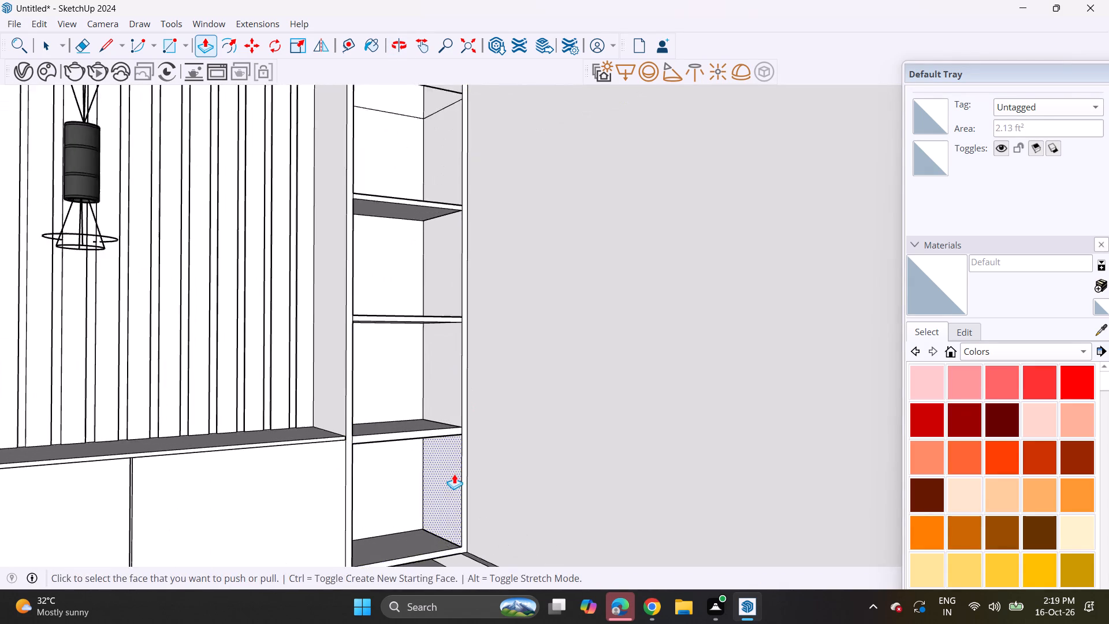
pyautogui.press('space')
pyautogui.click(463, 496)
pyautogui.moveTo(464, 520); pyautogui.dragTo(441, 407, button='middle')
pyautogui.middleClick(441, 407)
pyautogui.scroll(1, 441, 407)
pyautogui.moveTo(434, 408); pyautogui.dragTo(457, 441, button='middle')
pyautogui.scroll(5, 438, 448)
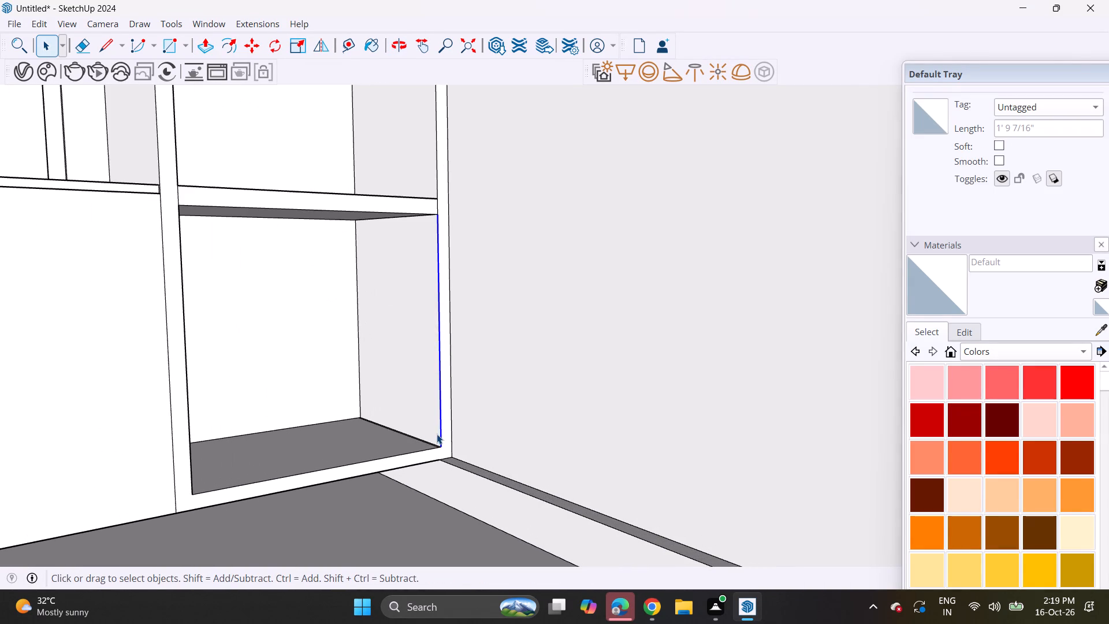
pyautogui.click(245, 51)
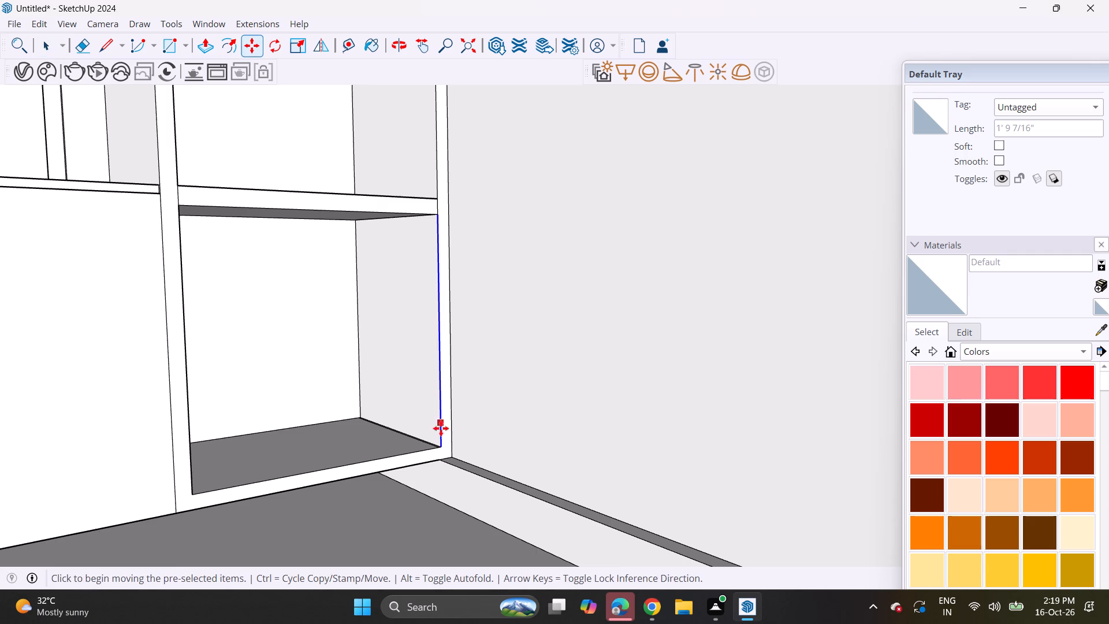
pyautogui.click(443, 450)
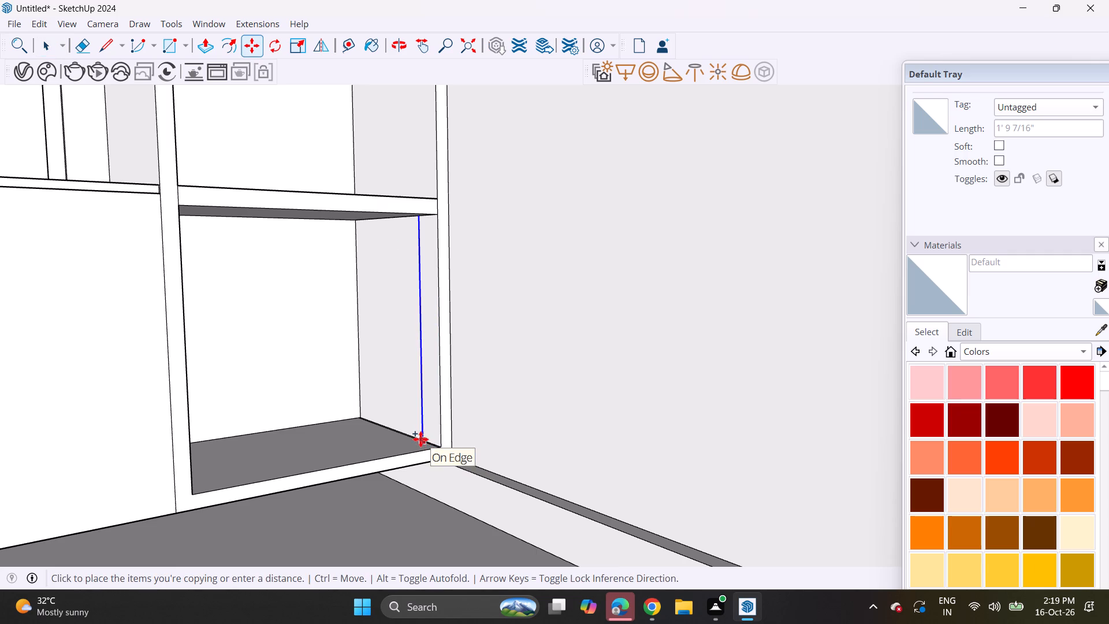
pyautogui.click(418, 437)
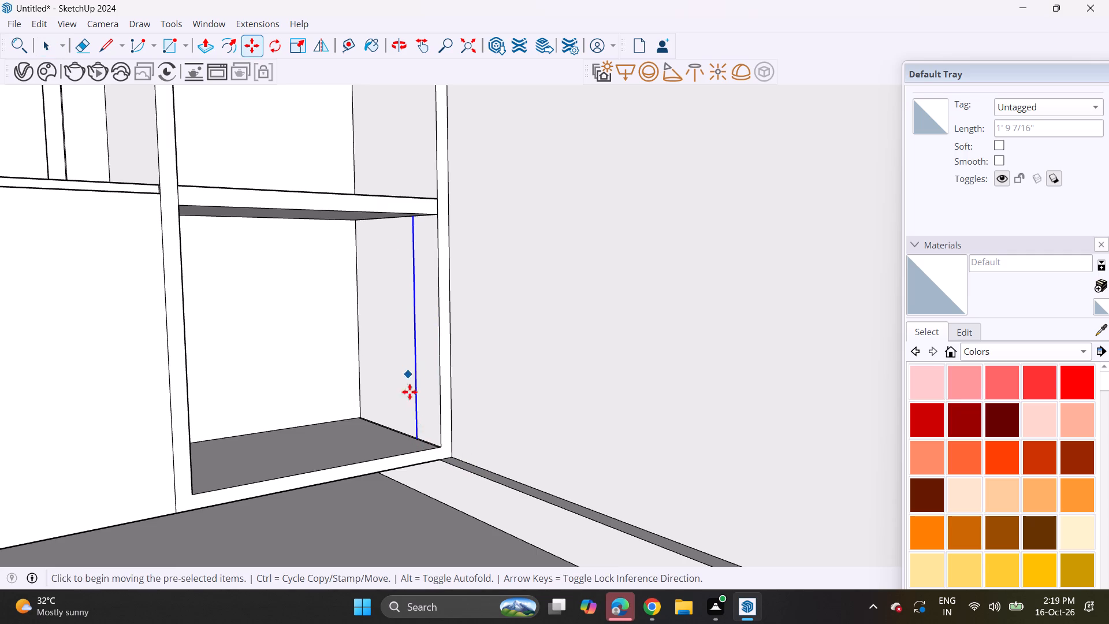
pyautogui.click(415, 437)
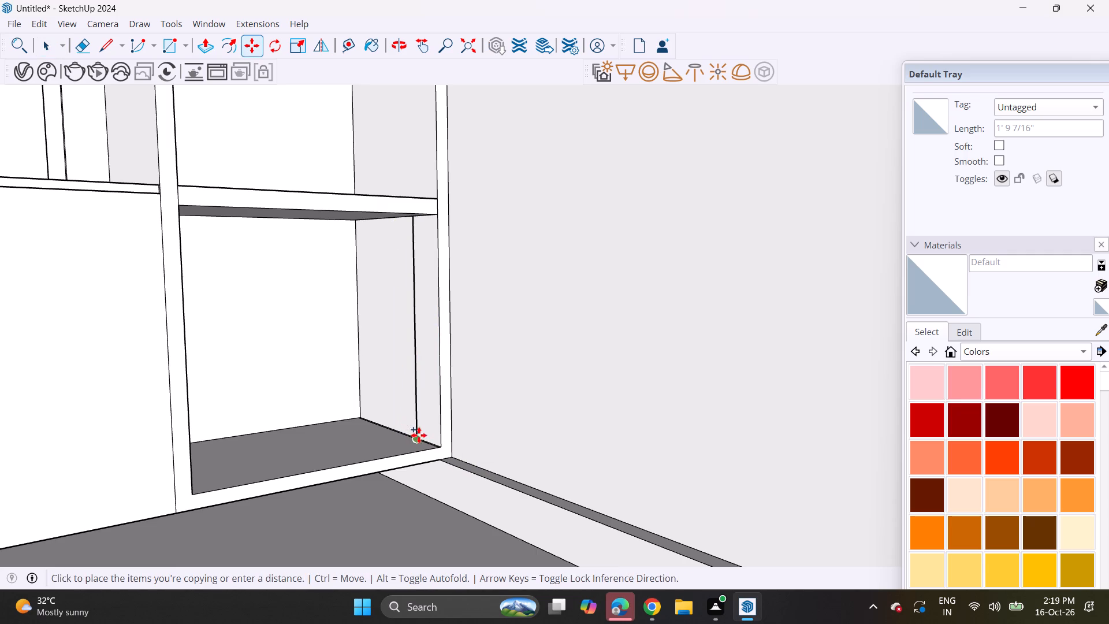
pyautogui.scroll(8, 414, 439)
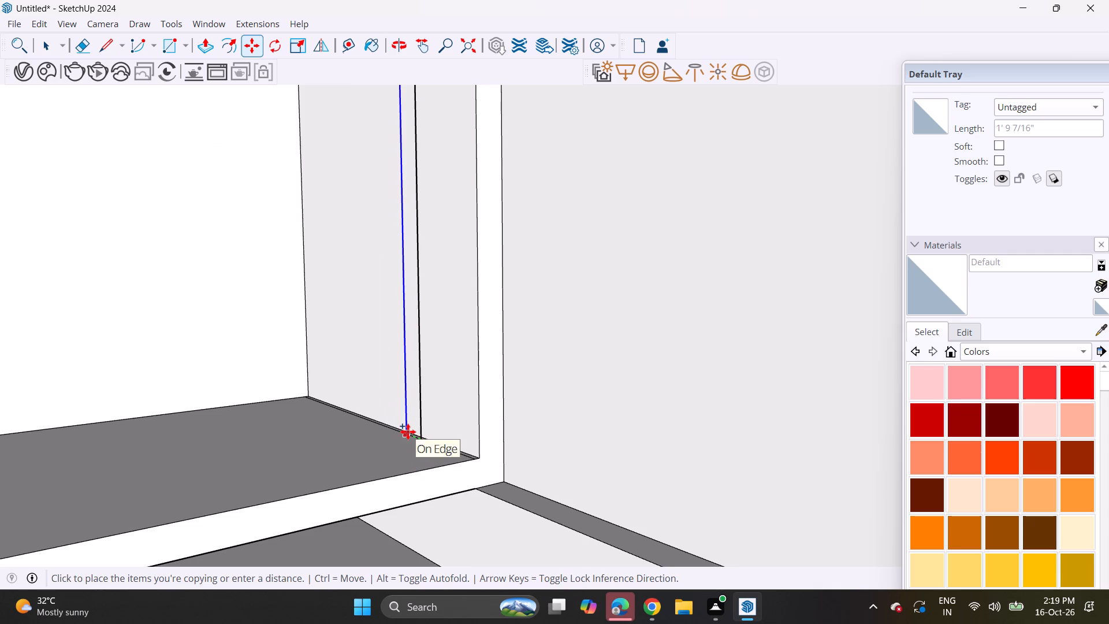
pyautogui.click(408, 432)
# Copy the fourth compartment's front inner edge toward the back, and copy that line slightly forward, forming a narrow strip like the one below.
pyautogui.scroll(-8, 417, 399)
pyautogui.keyDown('shift'); pyautogui.moveTo(405, 222); pyautogui.dragTo(411, 456, button='middle'); pyautogui.keyUp('shift')
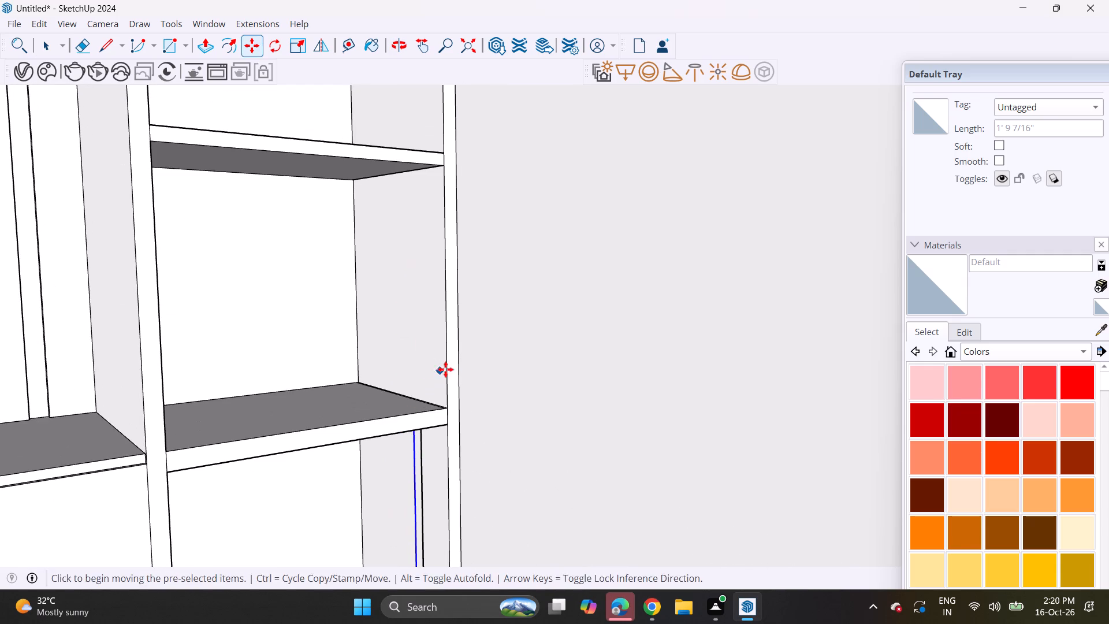
pyautogui.press('space')
pyautogui.click(445, 370)
pyautogui.moveTo(445, 370); pyautogui.dragTo(448, 377)
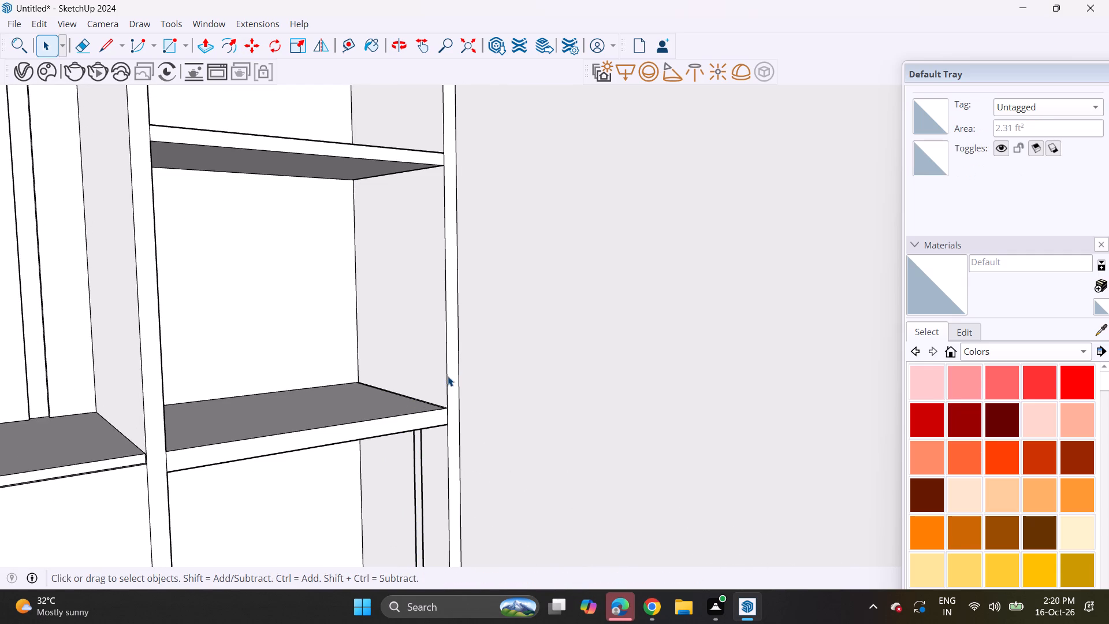
pyautogui.click(448, 376)
pyautogui.click(256, 36)
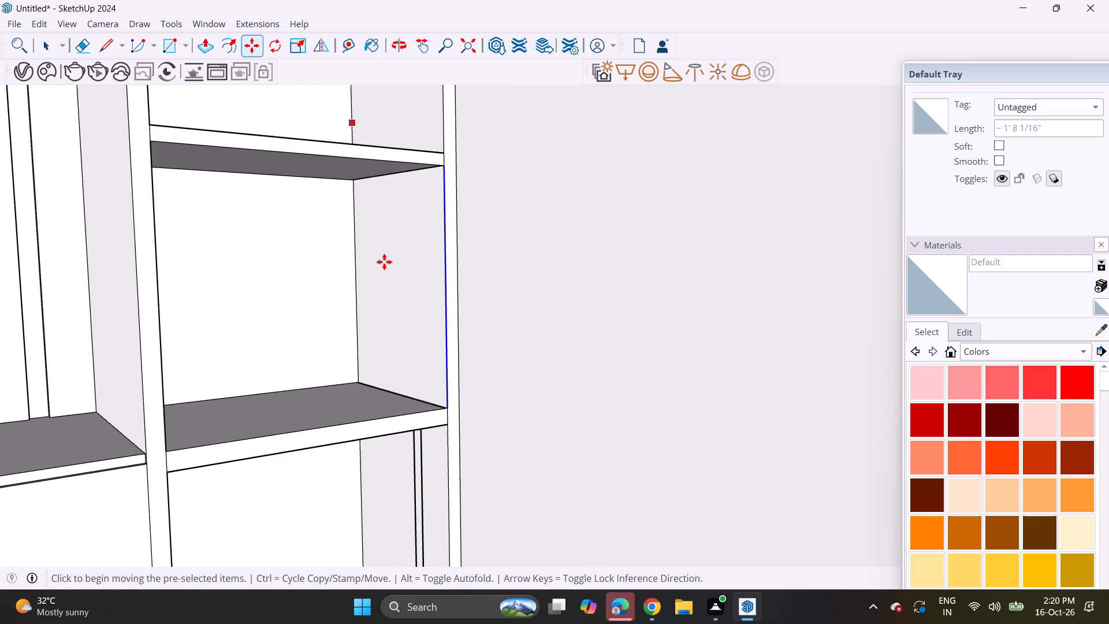
pyautogui.click(441, 410)
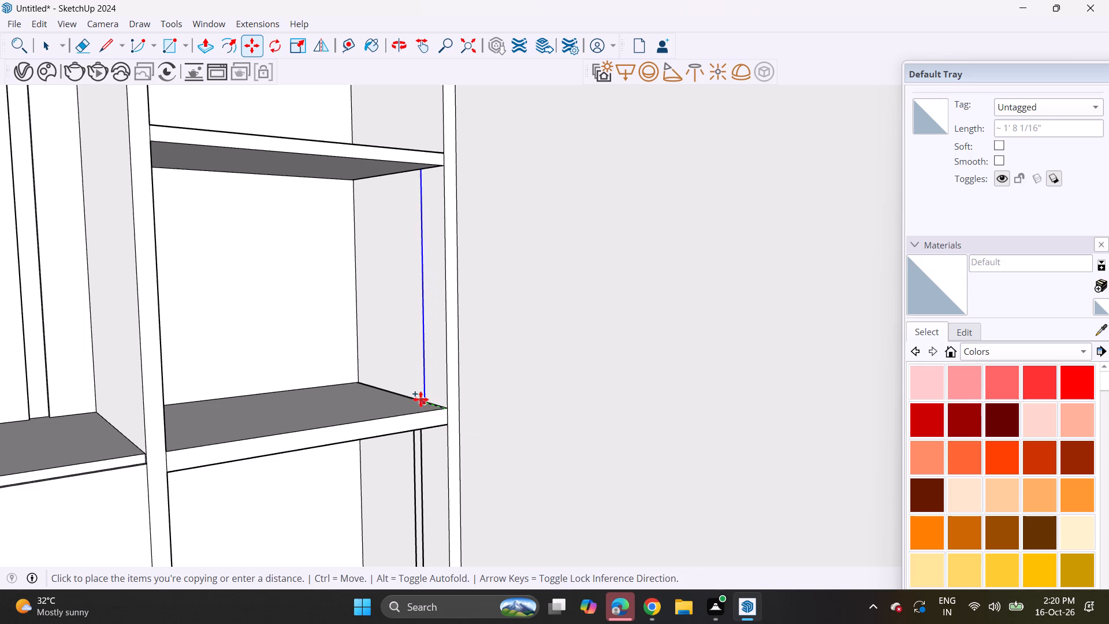
pyautogui.click(415, 395)
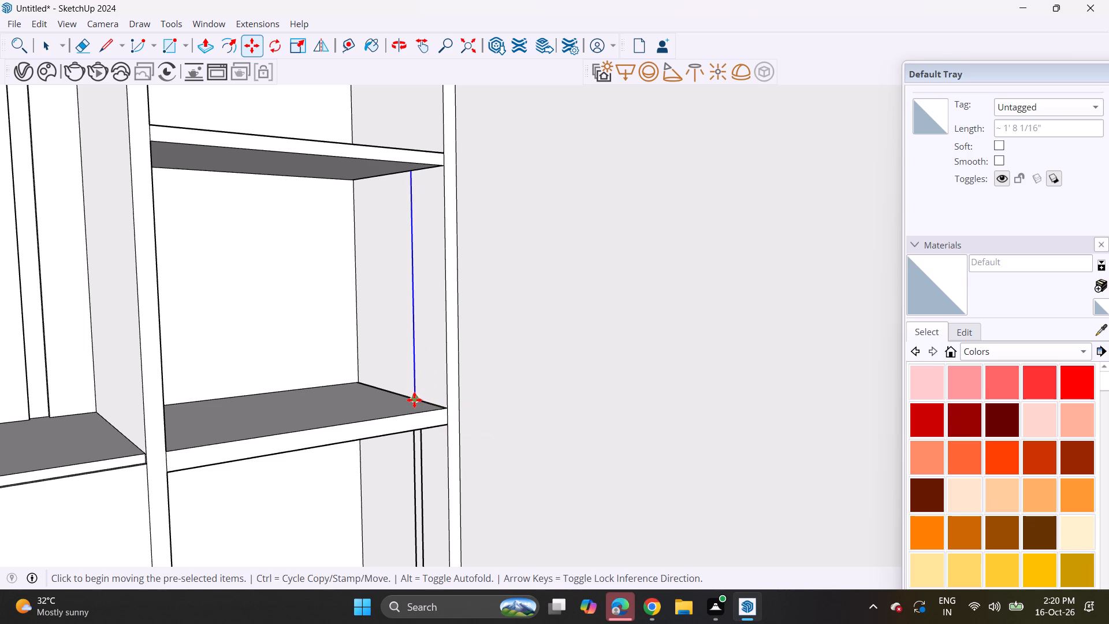
pyautogui.click(414, 400)
pyautogui.scroll(6, 422, 403)
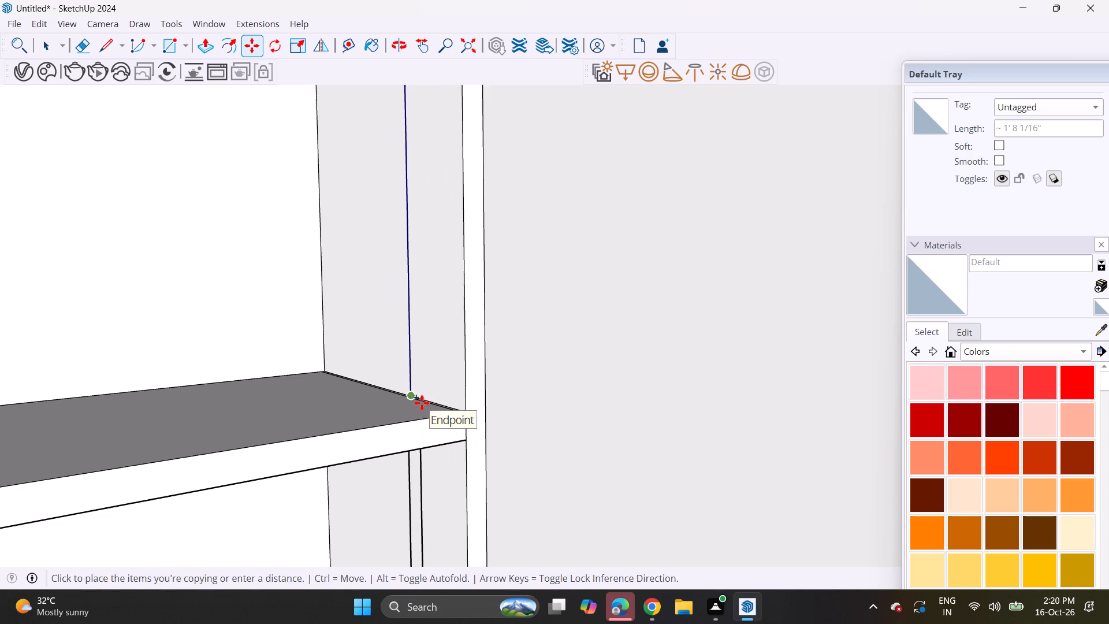
pyautogui.scroll(3, 422, 403)
pyautogui.click(420, 395)
# Copy the third compartment's front inner edge toward the back, and copy that line slightly forward, forming a narrow strip like the ones below.
pyautogui.scroll(-5, 414, 359)
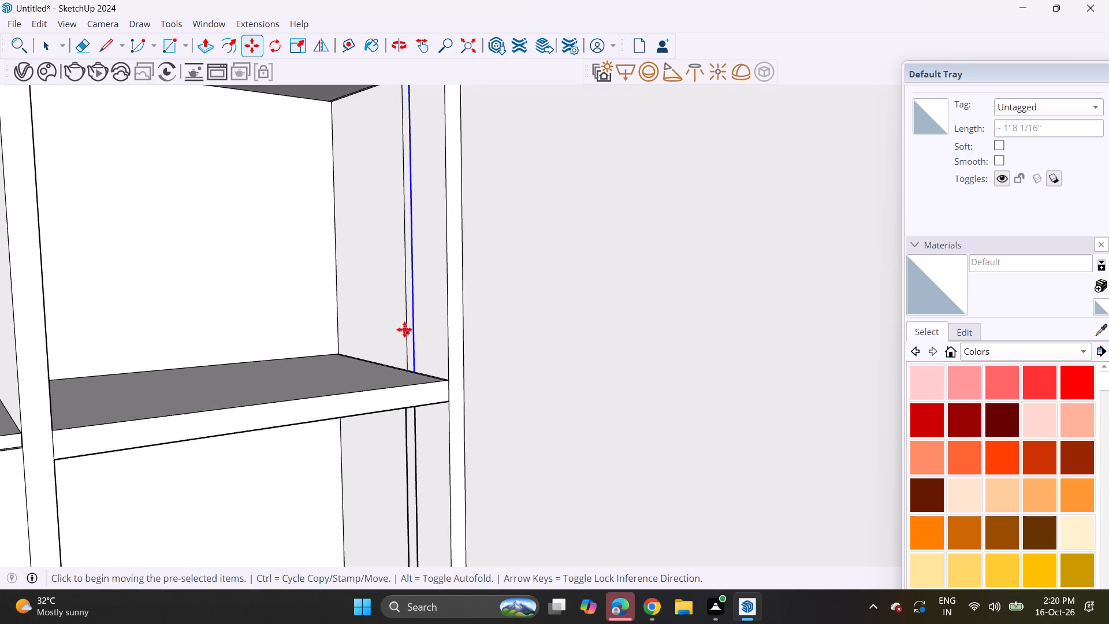
pyautogui.scroll(-4, 404, 329)
pyautogui.keyDown('shift'); pyautogui.moveTo(404, 202); pyautogui.dragTo(429, 460, button='middle'); pyautogui.keyUp('shift')
pyautogui.press('space')
pyautogui.click(462, 335)
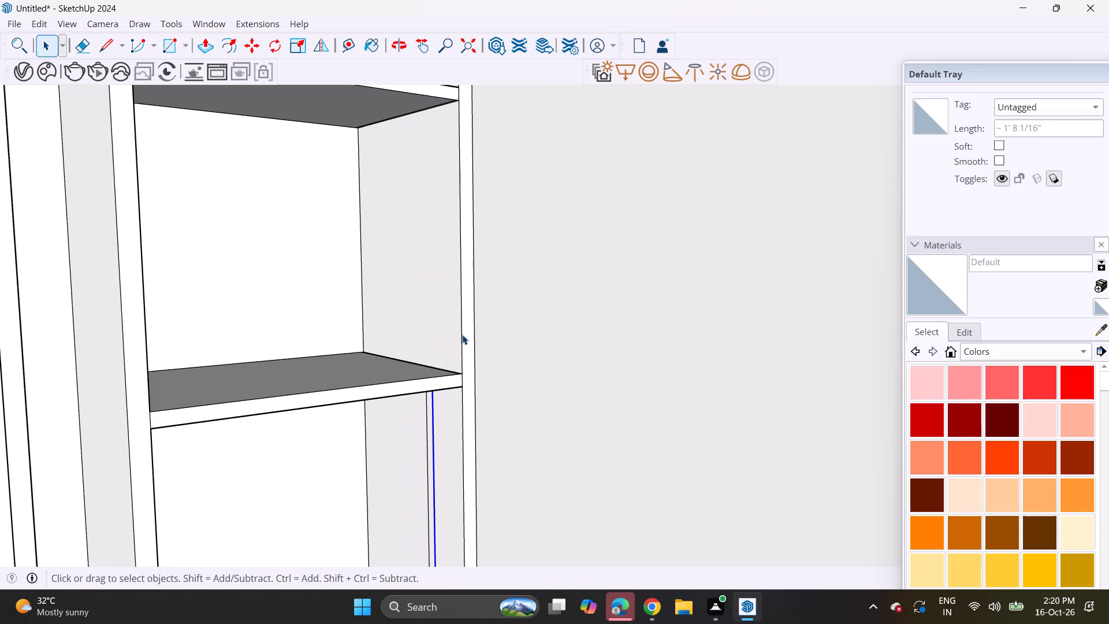
pyautogui.scroll(1, 461, 335)
pyautogui.press('m')
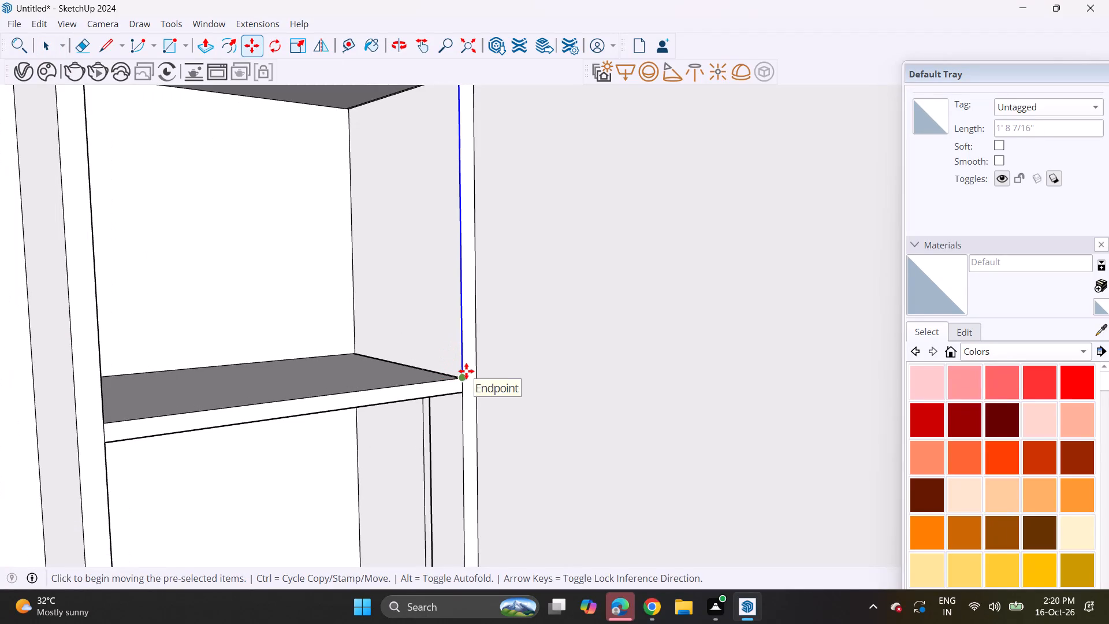
pyautogui.click(466, 371)
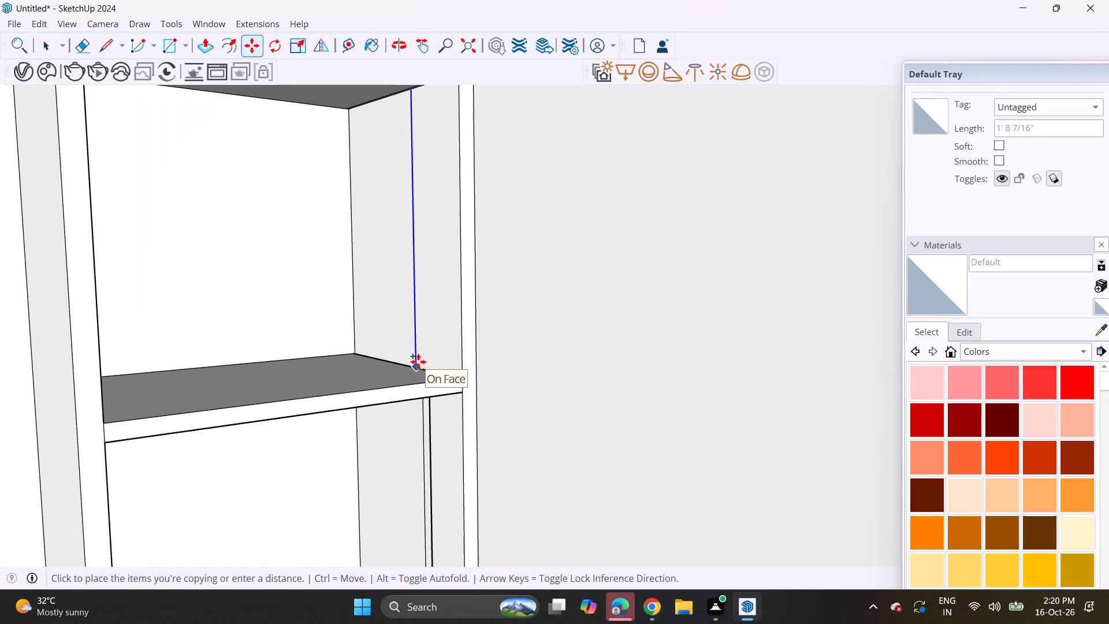
pyautogui.click(418, 362)
pyautogui.click(418, 362)
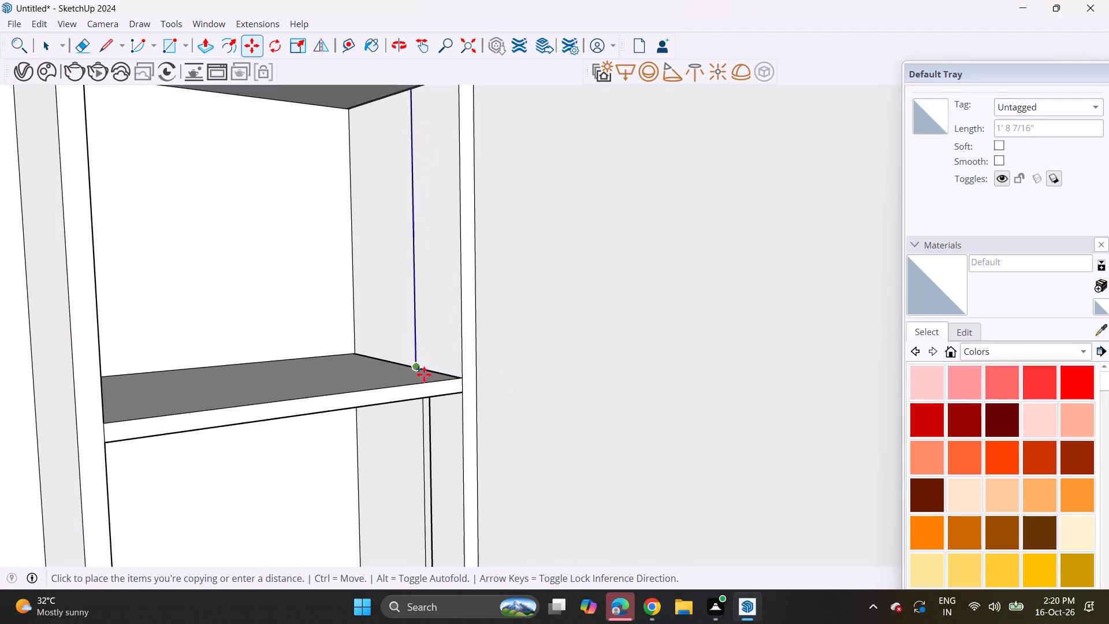
pyautogui.click(427, 374)
# Extrude the shelf-thickness face below the right unit's top compartment across to the opposite side panel, filling in the open shelf.
pyautogui.scroll(-3, 426, 309)
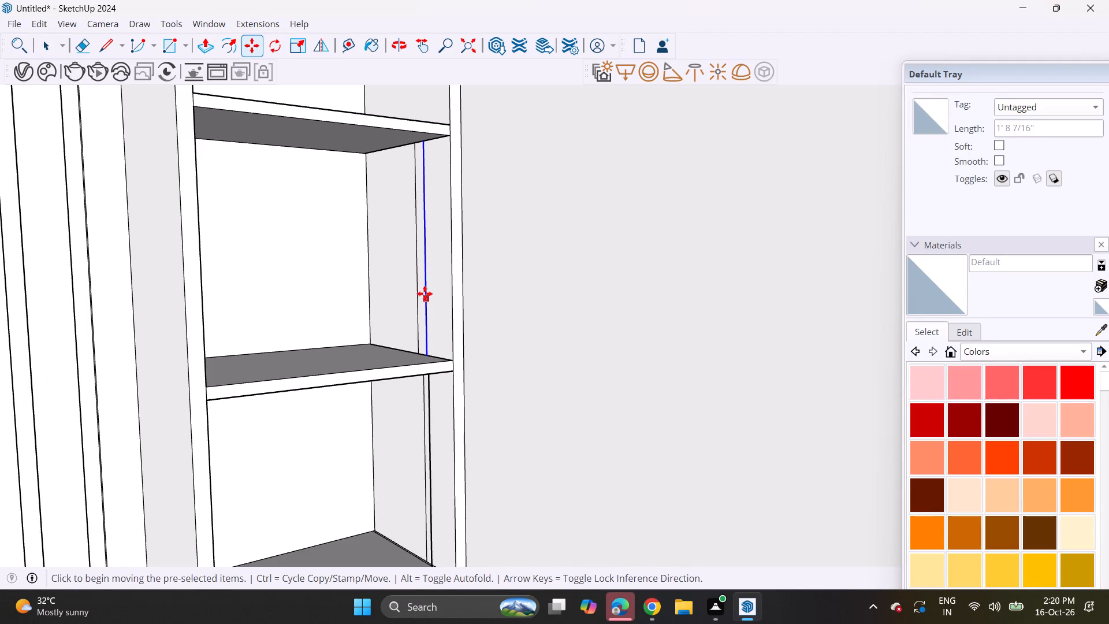
pyautogui.scroll(-2, 424, 258)
pyautogui.keyDown('shift'); pyautogui.moveTo(429, 227); pyautogui.dragTo(444, 392, button='middle'); pyautogui.keyUp('shift')
pyautogui.press('space')
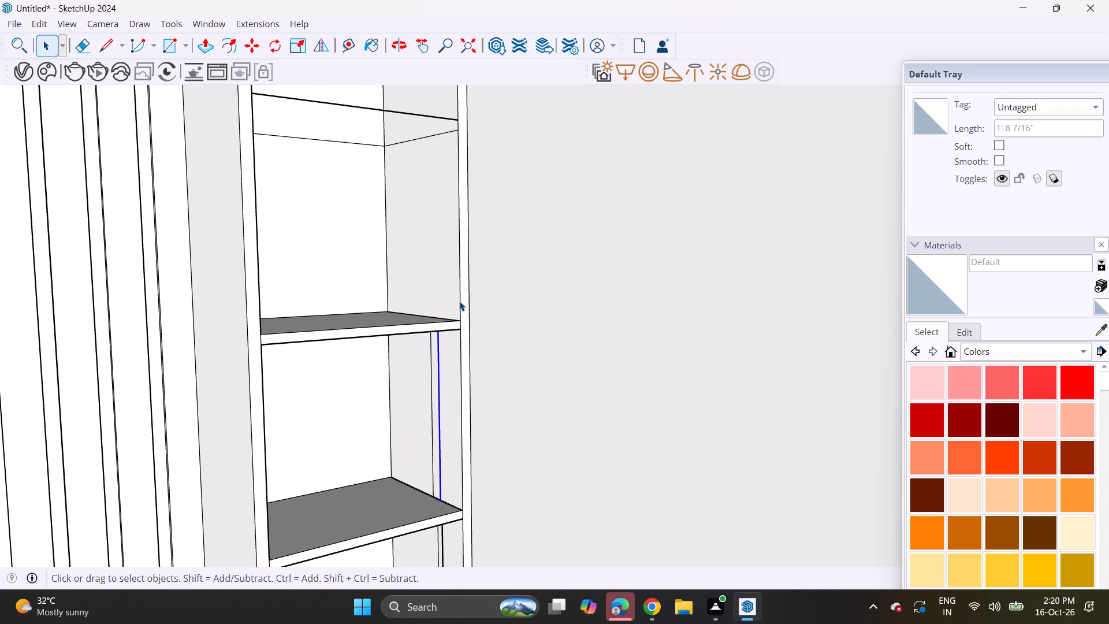
pyautogui.click(459, 301)
pyautogui.moveTo(455, 246); pyautogui.dragTo(454, 428, button='middle')
pyautogui.moveTo(417, 400); pyautogui.dragTo(417, 429, button='middle')
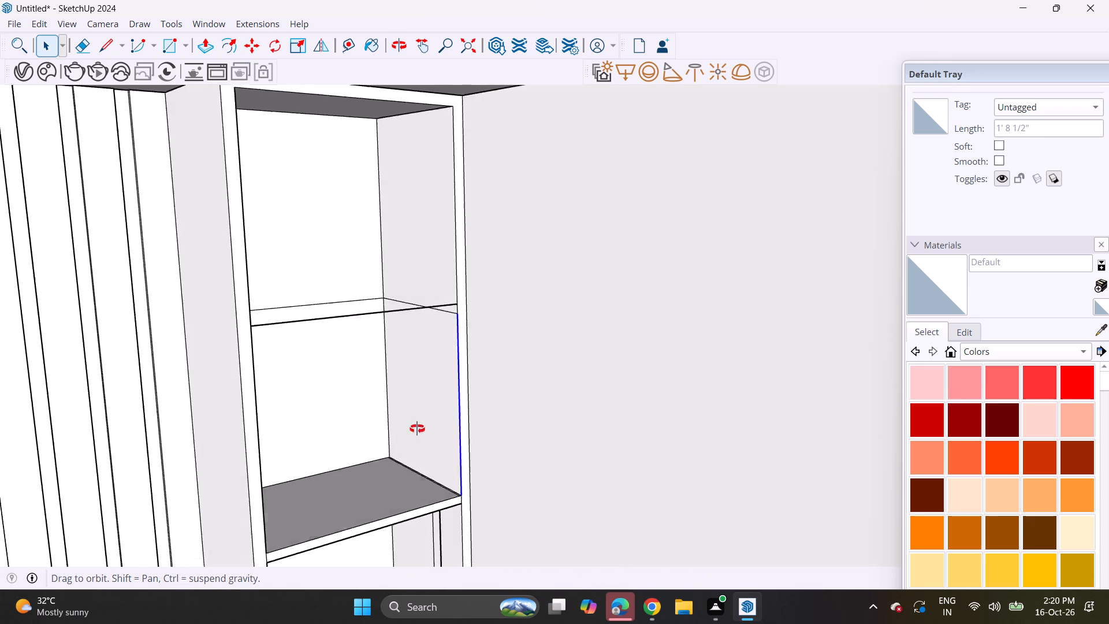
pyautogui.moveTo(417, 429); pyautogui.dragTo(260, 345, button='middle')
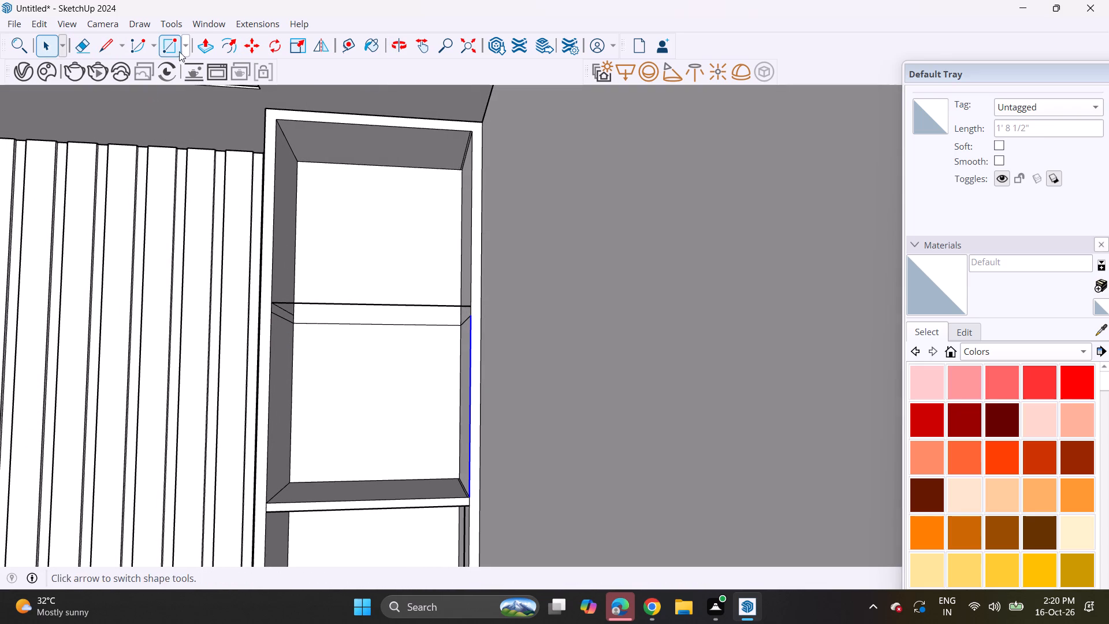
pyautogui.click(199, 54)
pyautogui.click(286, 311)
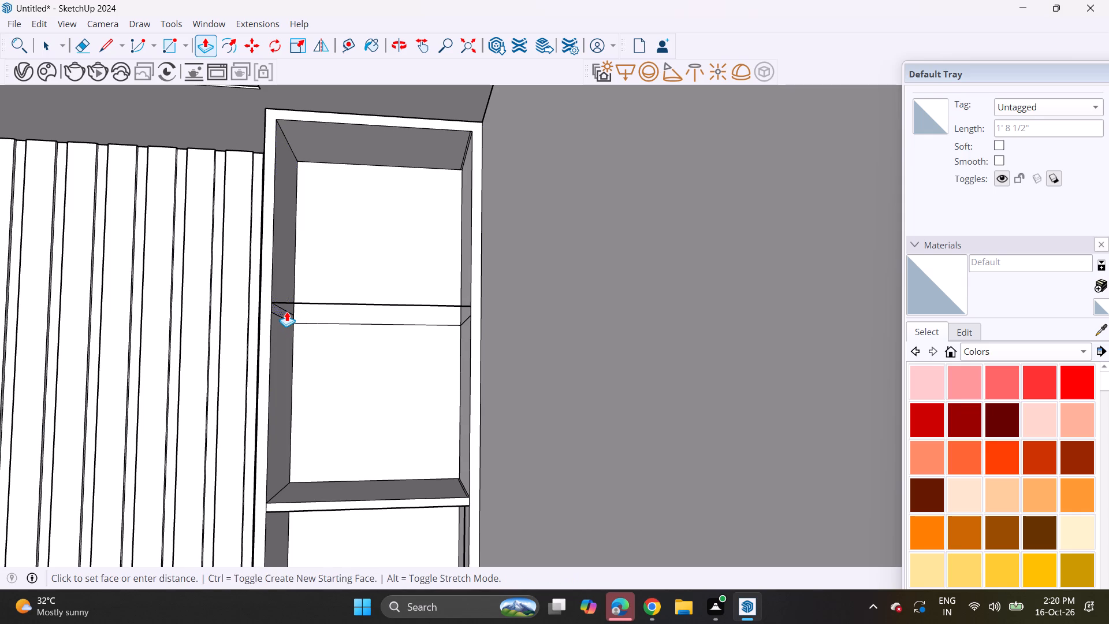
pyautogui.click(471, 322)
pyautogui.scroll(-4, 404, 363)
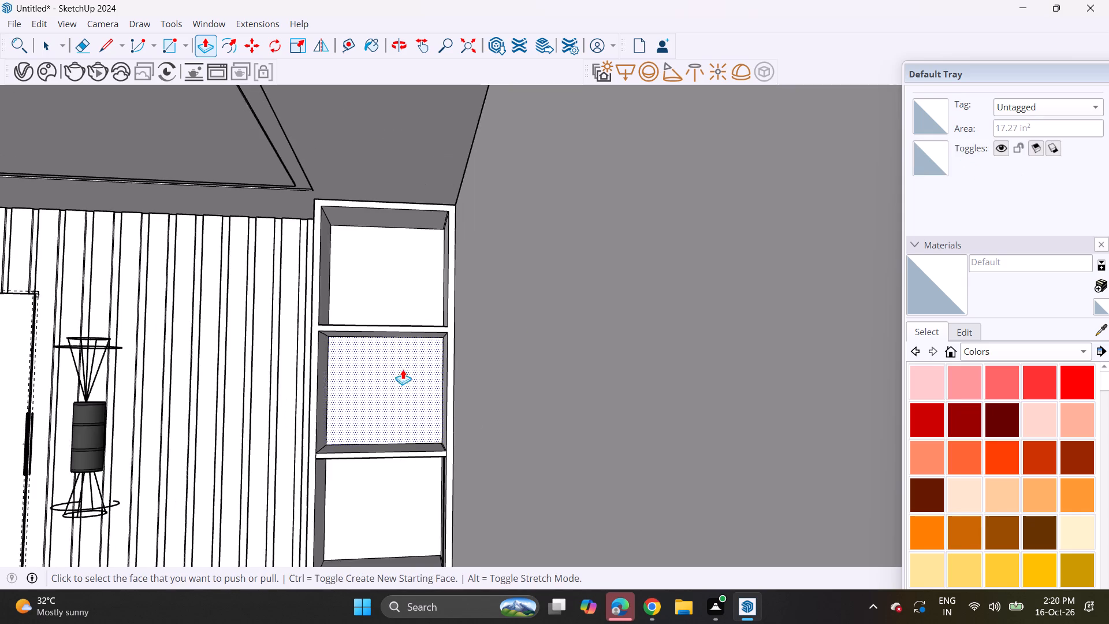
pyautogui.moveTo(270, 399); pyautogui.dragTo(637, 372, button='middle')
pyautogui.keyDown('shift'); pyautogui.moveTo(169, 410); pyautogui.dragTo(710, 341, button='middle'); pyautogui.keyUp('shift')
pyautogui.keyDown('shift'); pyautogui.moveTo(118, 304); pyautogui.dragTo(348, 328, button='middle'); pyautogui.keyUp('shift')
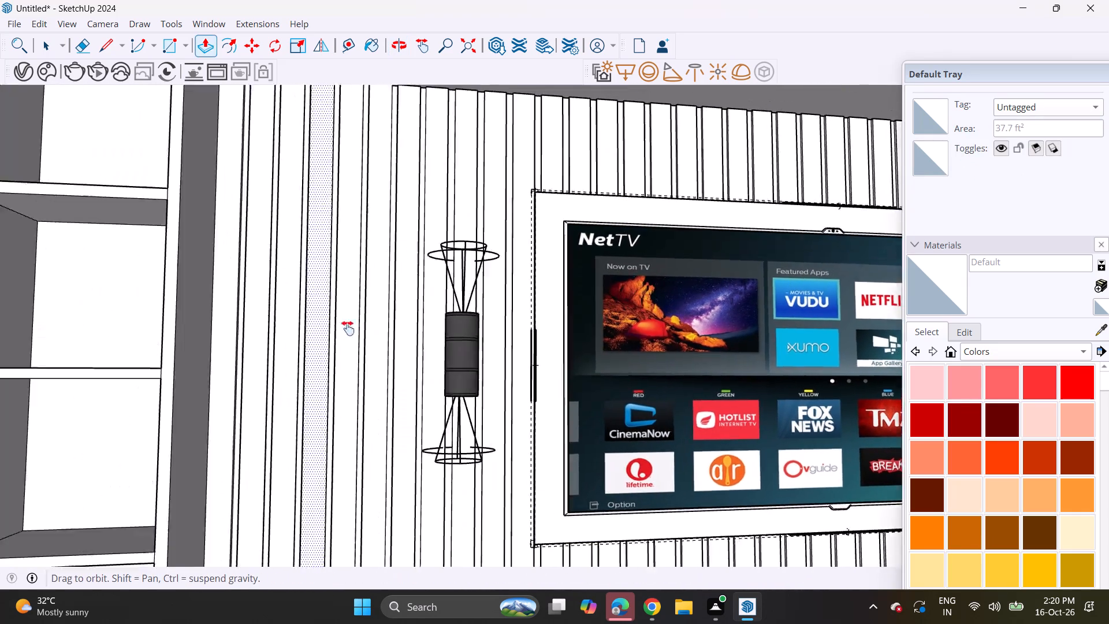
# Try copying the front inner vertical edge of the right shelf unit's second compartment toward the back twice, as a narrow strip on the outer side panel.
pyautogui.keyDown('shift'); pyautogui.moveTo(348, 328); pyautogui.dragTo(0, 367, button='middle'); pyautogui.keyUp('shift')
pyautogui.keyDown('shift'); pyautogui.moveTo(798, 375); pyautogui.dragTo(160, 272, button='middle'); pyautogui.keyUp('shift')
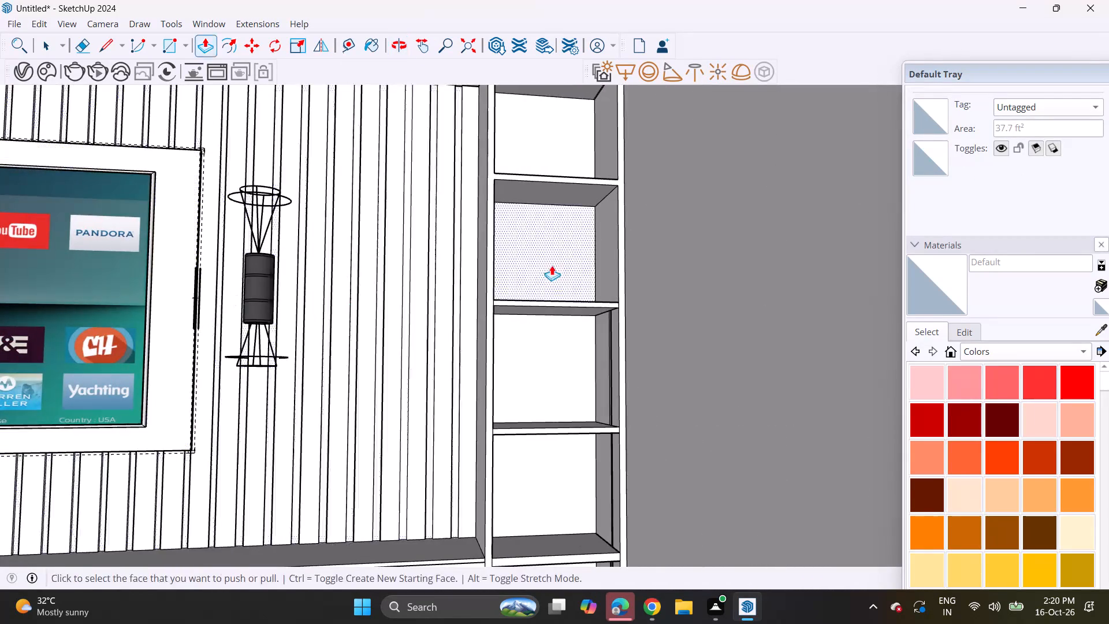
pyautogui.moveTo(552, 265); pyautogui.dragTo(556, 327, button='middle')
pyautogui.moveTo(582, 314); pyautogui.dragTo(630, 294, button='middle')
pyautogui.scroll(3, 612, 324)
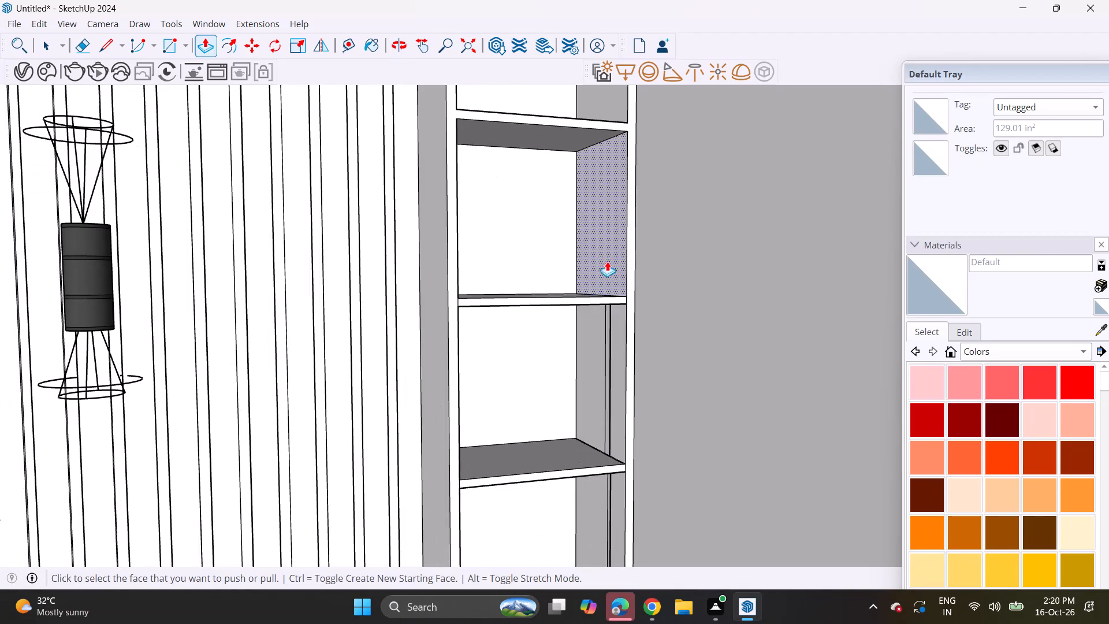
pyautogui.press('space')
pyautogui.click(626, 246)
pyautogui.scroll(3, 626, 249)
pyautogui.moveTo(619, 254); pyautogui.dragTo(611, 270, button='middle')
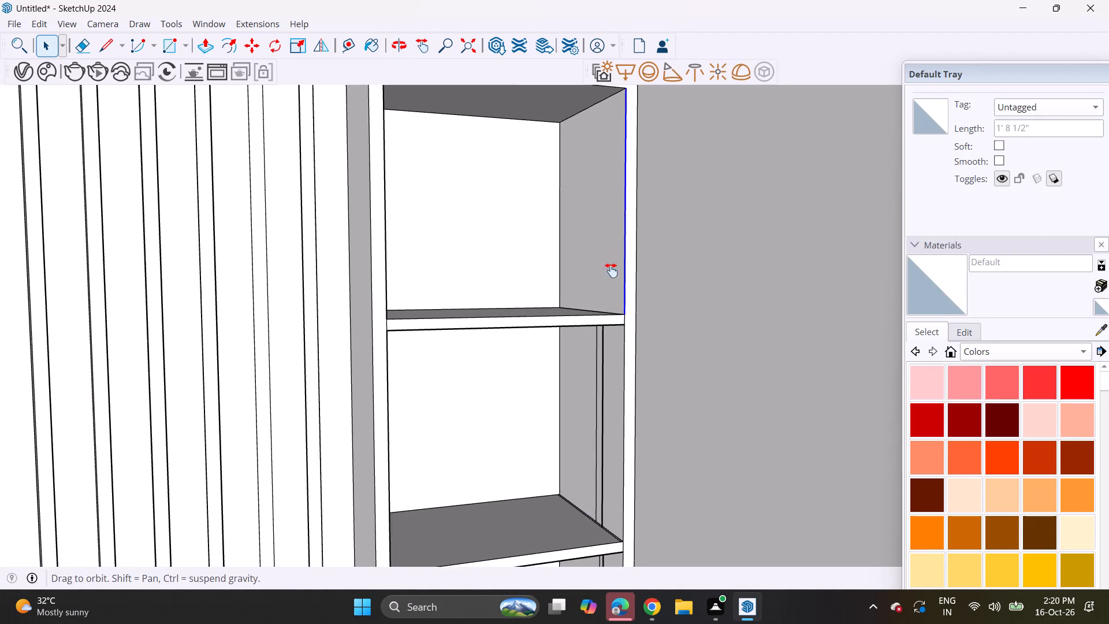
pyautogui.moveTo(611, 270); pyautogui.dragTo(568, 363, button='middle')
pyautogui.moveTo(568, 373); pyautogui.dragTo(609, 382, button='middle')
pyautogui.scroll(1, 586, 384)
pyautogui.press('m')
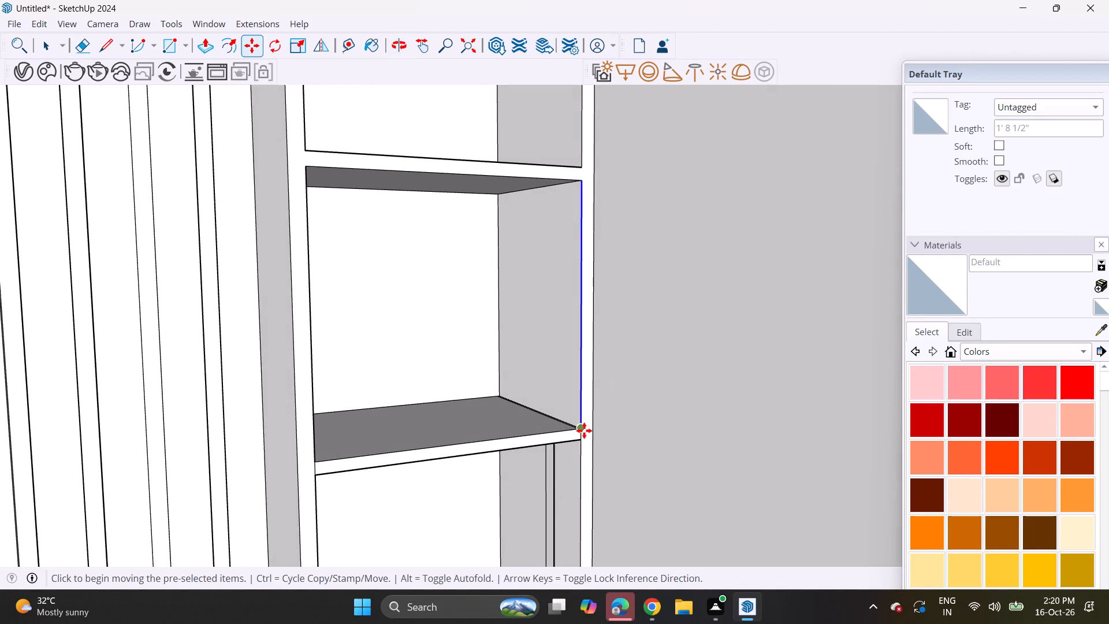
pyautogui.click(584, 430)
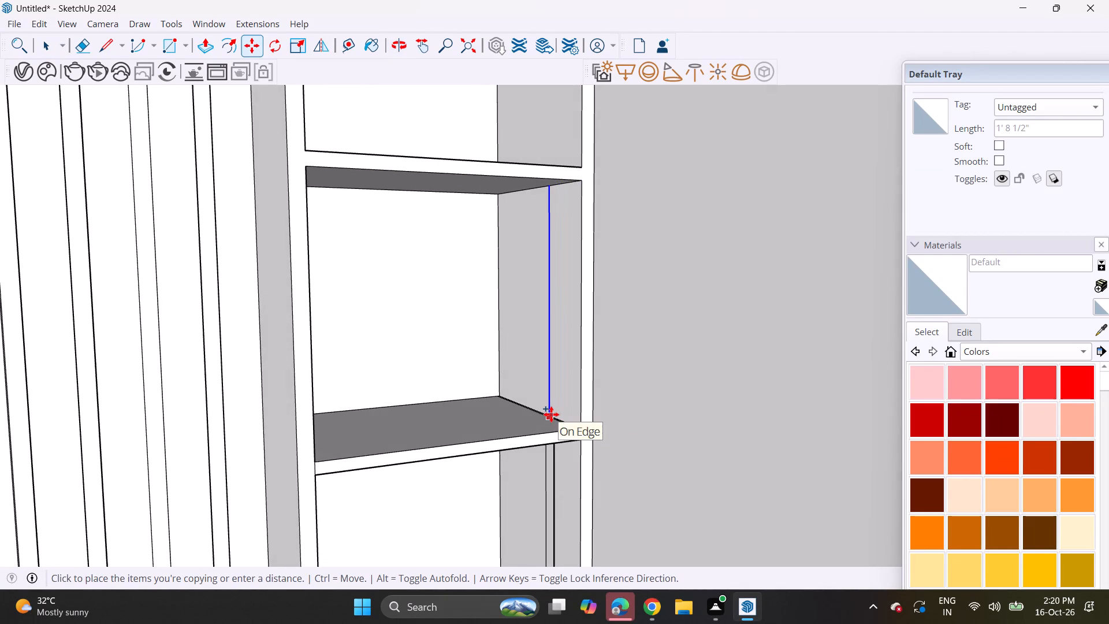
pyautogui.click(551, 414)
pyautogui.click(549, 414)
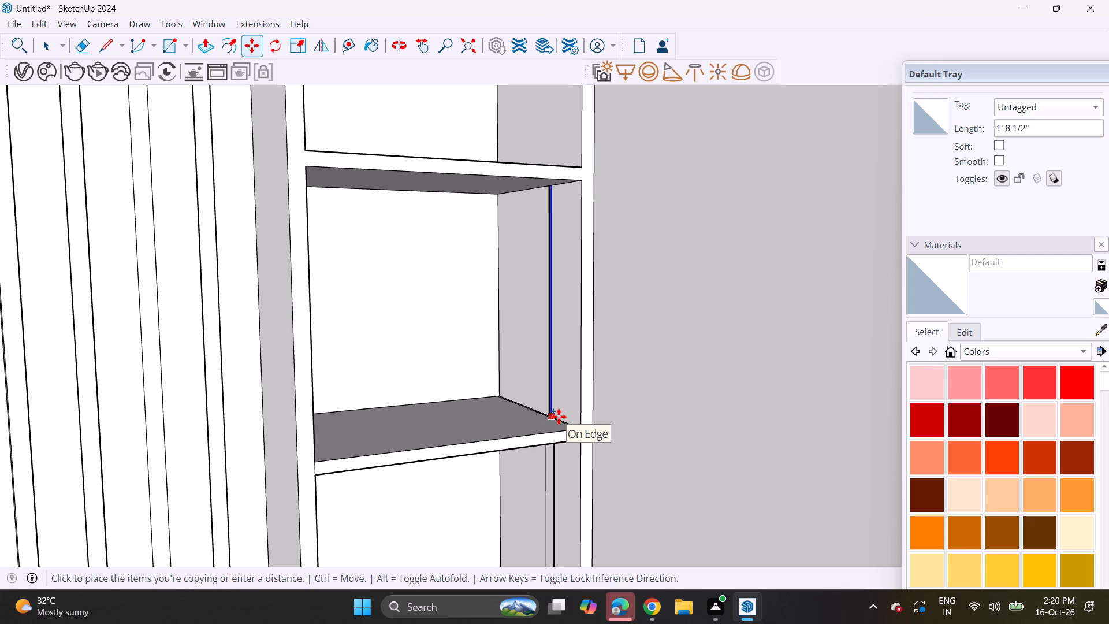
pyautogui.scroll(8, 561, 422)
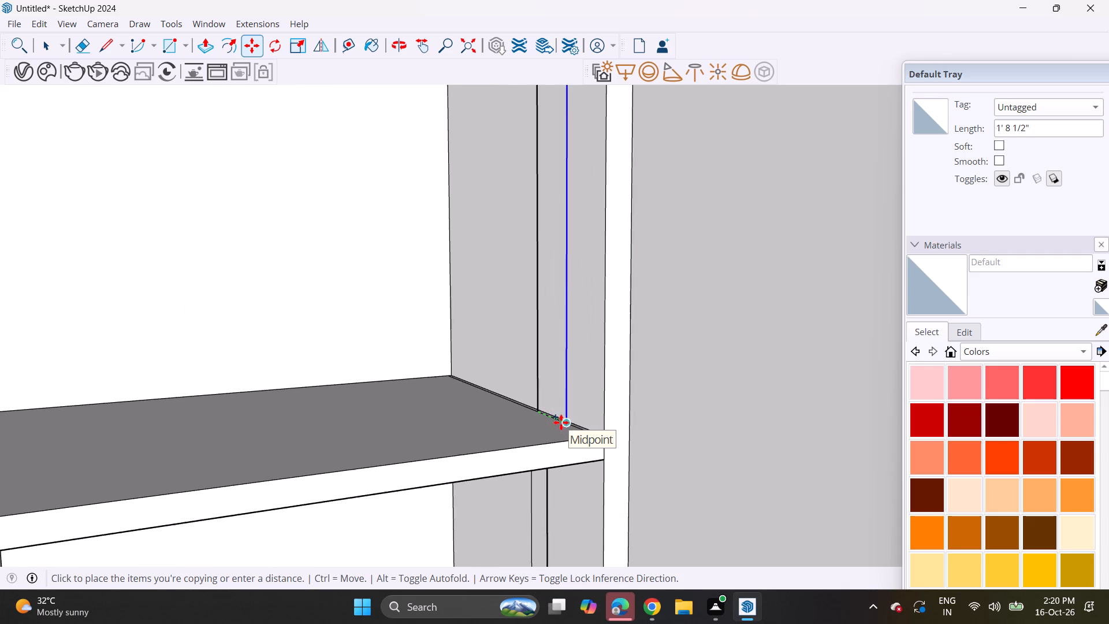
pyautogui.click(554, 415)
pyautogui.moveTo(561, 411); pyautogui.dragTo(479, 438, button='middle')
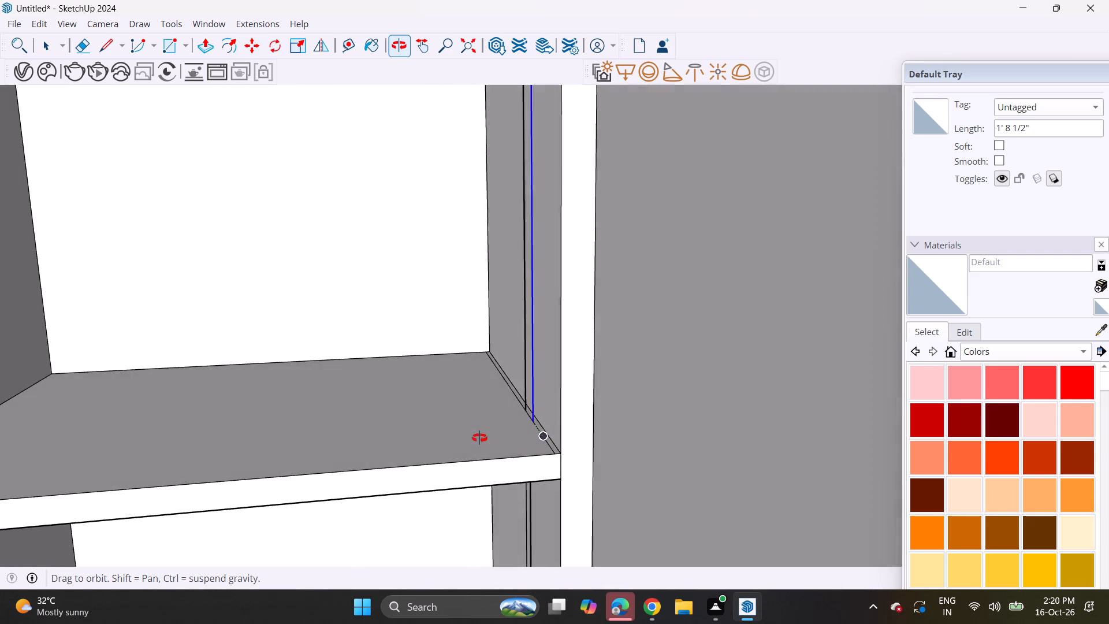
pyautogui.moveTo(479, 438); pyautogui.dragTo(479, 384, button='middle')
# Undo the vertical line copies on the outer side panel across the right shelf unit's compartments, back to a plain bottom compartment.
pyautogui.hotkey('ctrl', 'z')
pyautogui.hotkey('ctrl', 'z')
pyautogui.hotkey('ctrl', 'z')
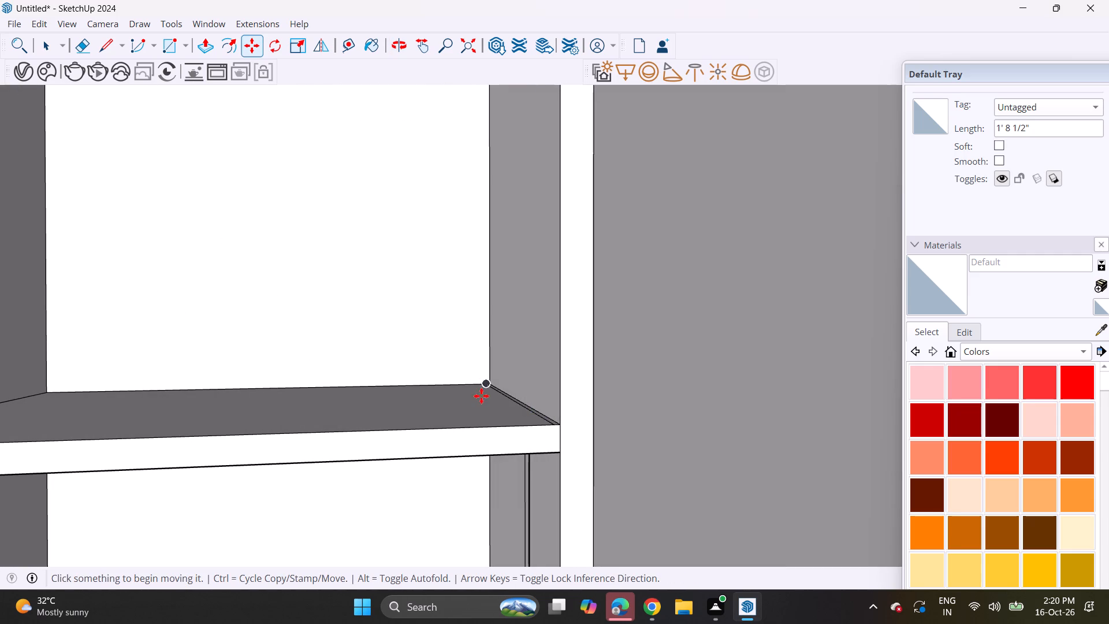
pyautogui.hotkey('ctrl', 'z')
pyautogui.scroll(-2, 508, 431)
pyautogui.keyDown('shift'); pyautogui.moveTo(512, 429); pyautogui.dragTo(539, 203, button='middle'); pyautogui.keyUp('shift')
pyautogui.scroll(-14, 539, 197)
pyautogui.scroll(3, 551, 439)
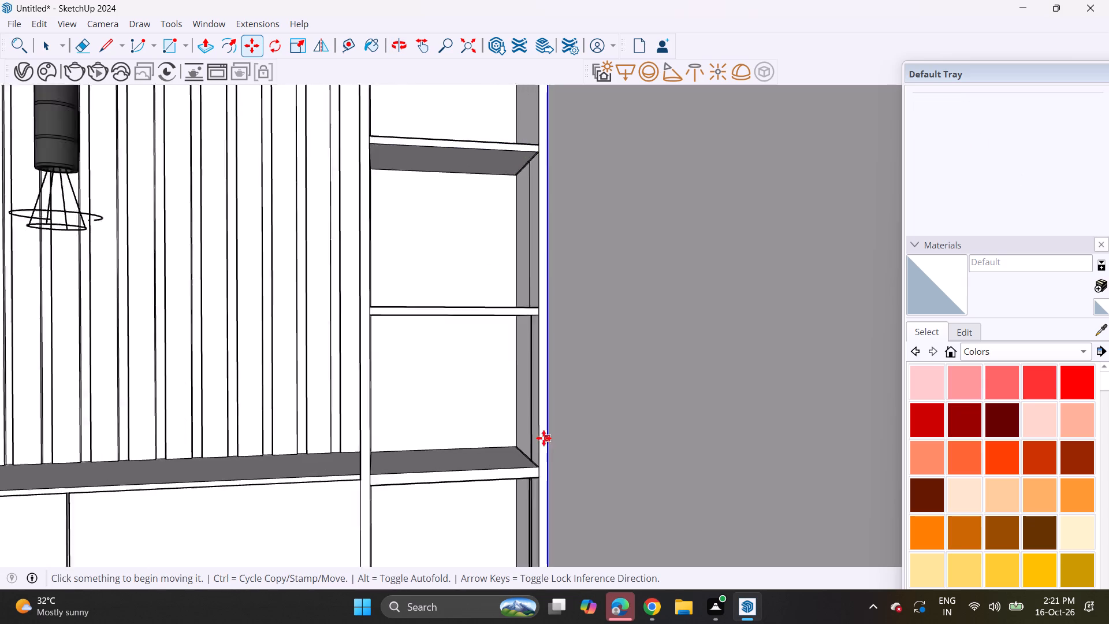
pyautogui.scroll(5, 544, 438)
pyautogui.moveTo(541, 434); pyautogui.dragTo(501, 434, button='middle')
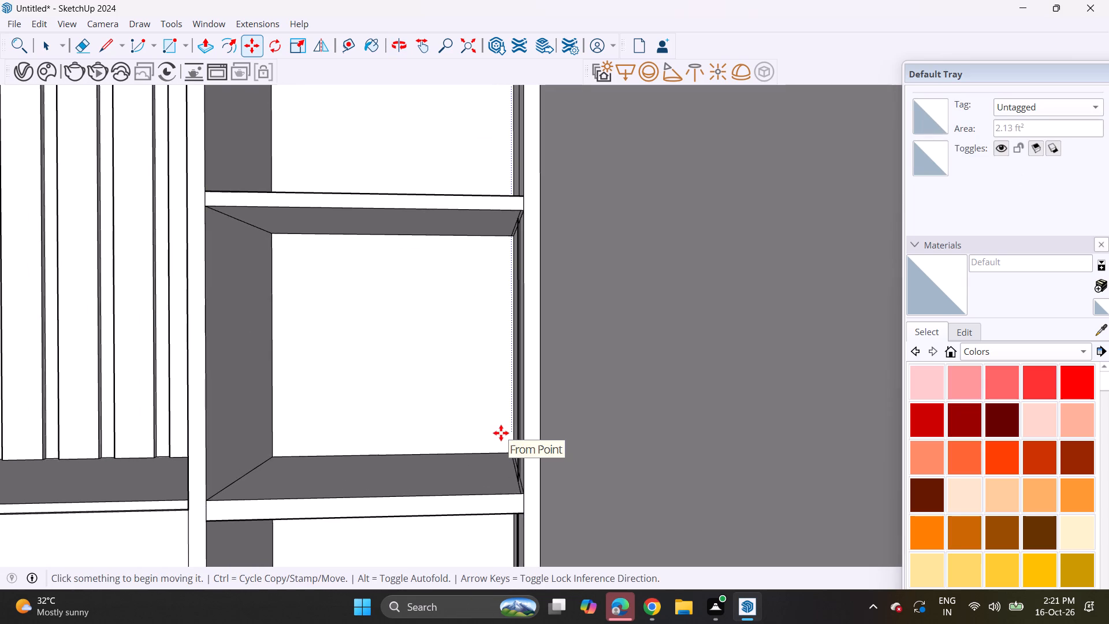
pyautogui.hotkey('ctrl', 'z')
pyautogui.hotkey('ctrl', 'z')
pyautogui.hotkey('ctrl', 'z')
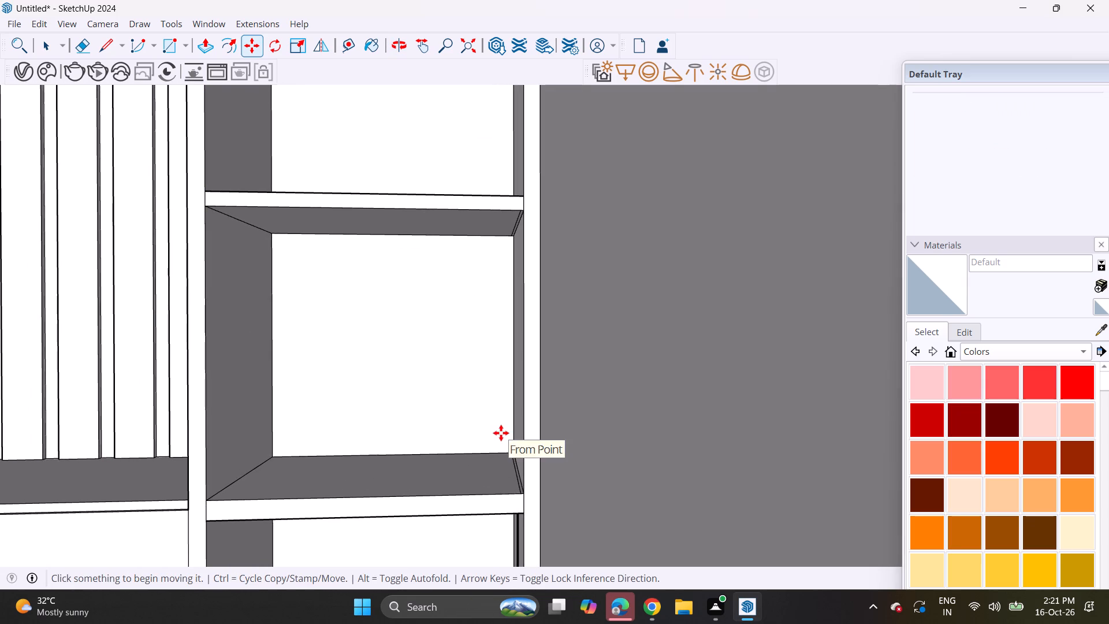
pyautogui.hotkey('ctrl', 'z')
pyautogui.hotkey('ctrl', 'z')
# Copy the bottom compartment's back inner vertical edge forward along the outer side panel, and copy that line slightly back to form a narrow strip.
pyautogui.scroll(-3, 515, 466)
pyautogui.keyDown('shift'); pyautogui.moveTo(512, 492); pyautogui.dragTo(522, 232, button='middle'); pyautogui.keyUp('shift')
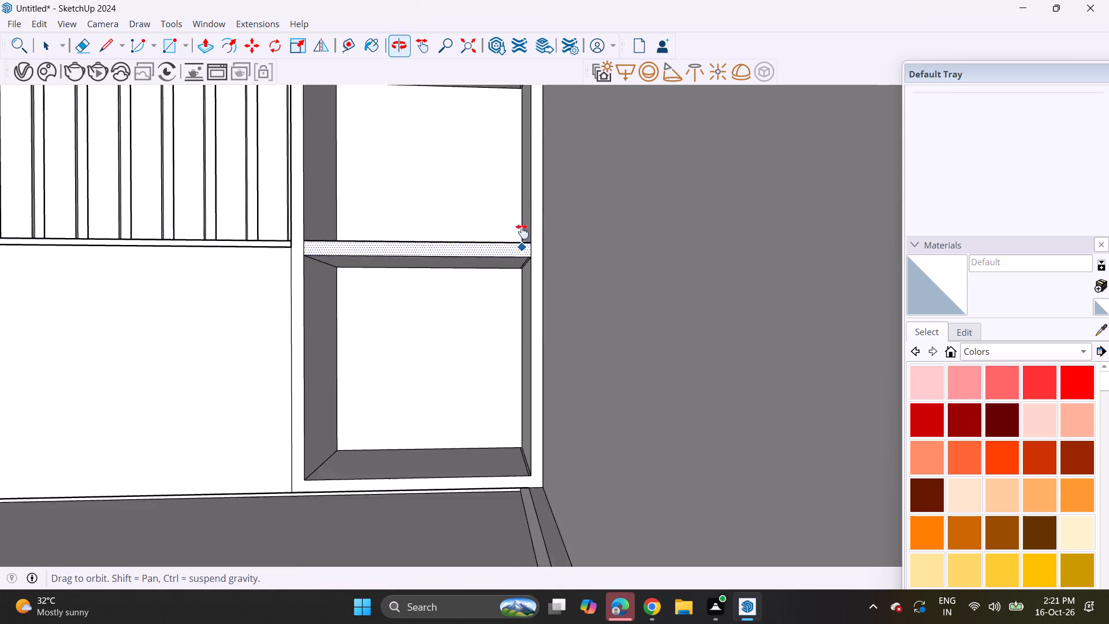
pyautogui.keyDown('shift'); pyautogui.moveTo(522, 232); pyautogui.dragTo(522, 226, button='middle'); pyautogui.keyUp('shift')
pyautogui.moveTo(491, 264); pyautogui.dragTo(638, 303, button='middle')
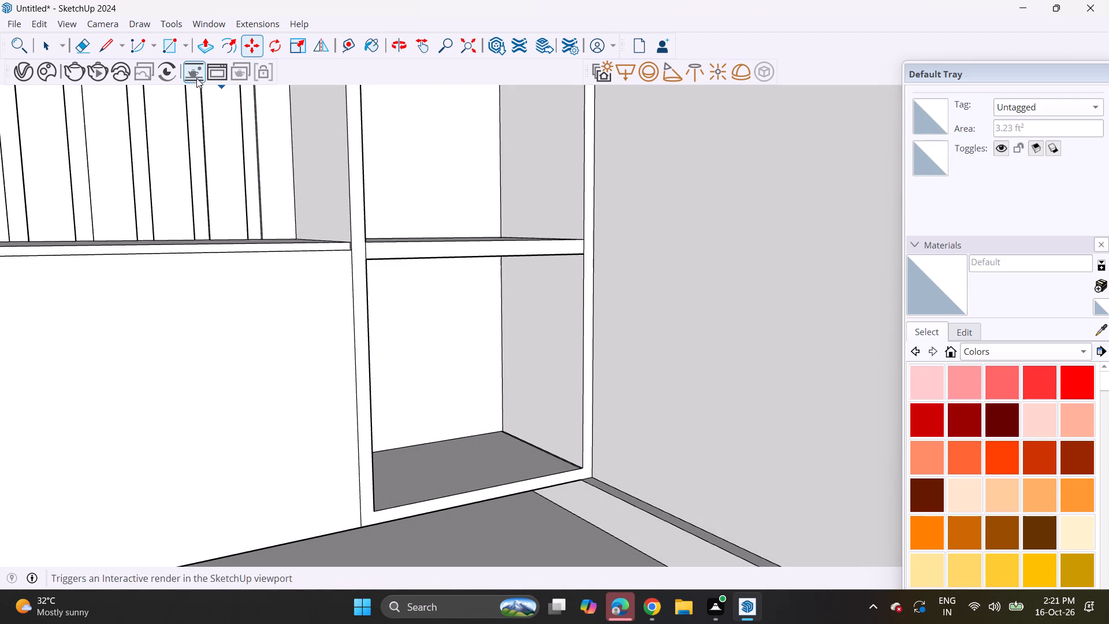
pyautogui.press('space')
pyautogui.click(500, 367)
pyautogui.click(502, 368)
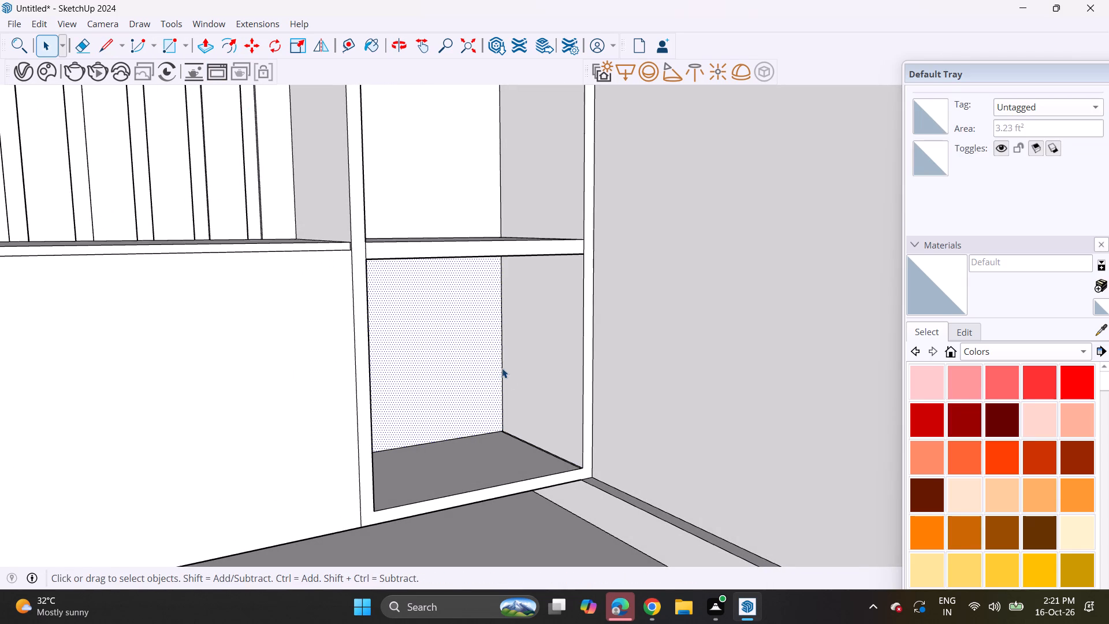
pyautogui.click(257, 43)
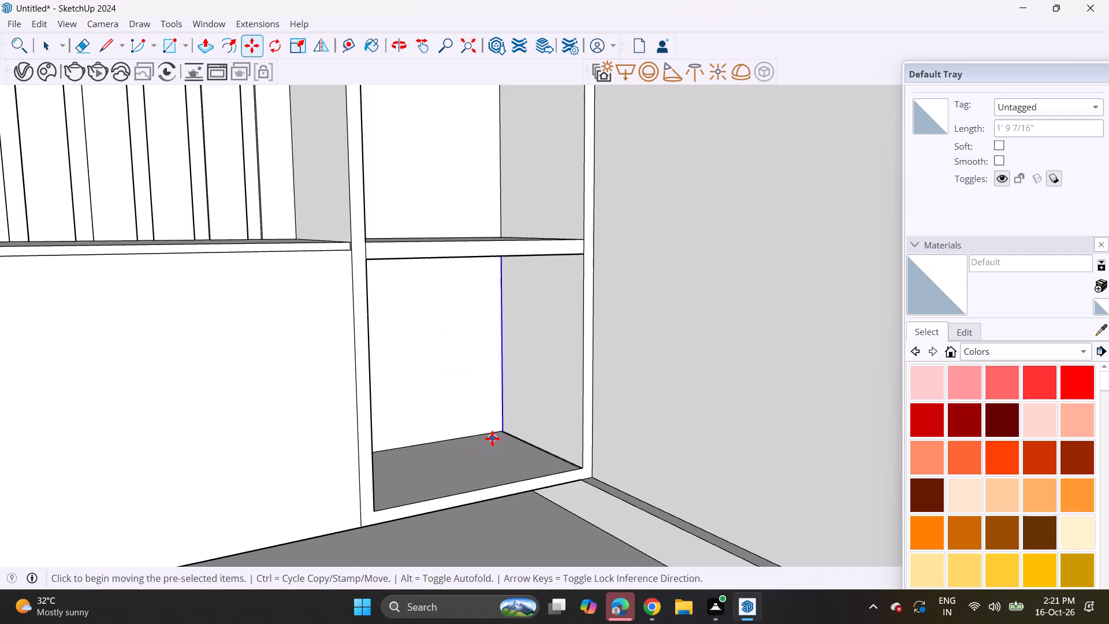
pyautogui.click(503, 425)
pyautogui.moveTo(566, 452); pyautogui.dragTo(536, 435, button='middle')
pyautogui.scroll(10, 536, 435)
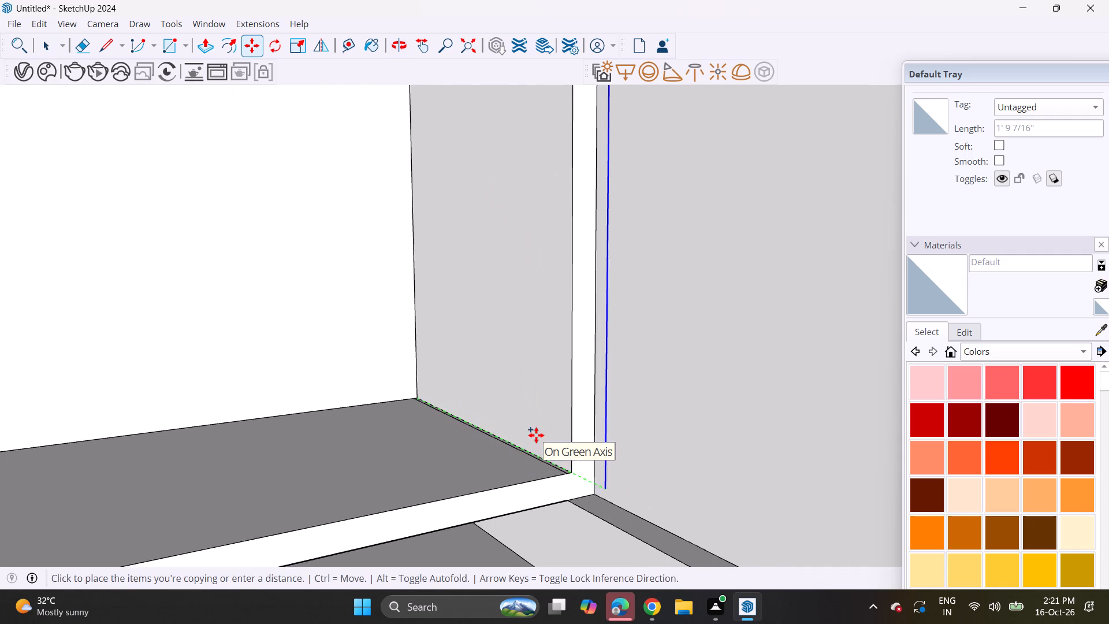
pyautogui.scroll(1, 536, 435)
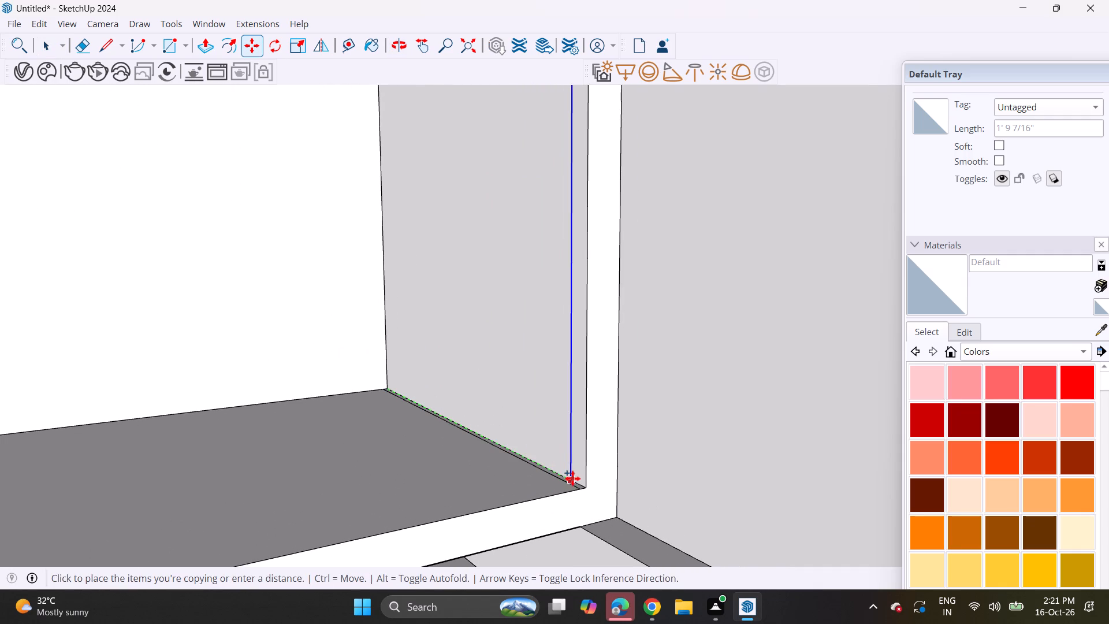
pyautogui.click(547, 462)
pyautogui.click(545, 466)
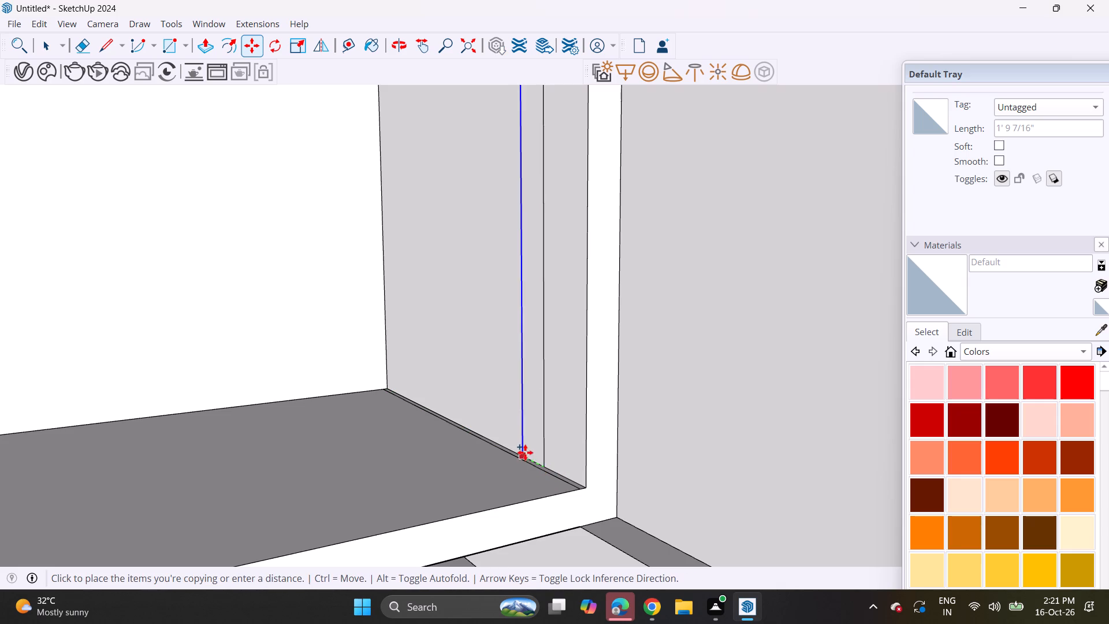
pyautogui.click(528, 455)
# Copy the rear line of the bottom compartment's strip up onto the outer side panel of the fourth compartment, at the shelf edge.
pyautogui.click(530, 461)
pyautogui.keyDown('shift'); pyautogui.moveTo(539, 318); pyautogui.dragTo(539, 340, button='middle'); pyautogui.keyUp('shift')
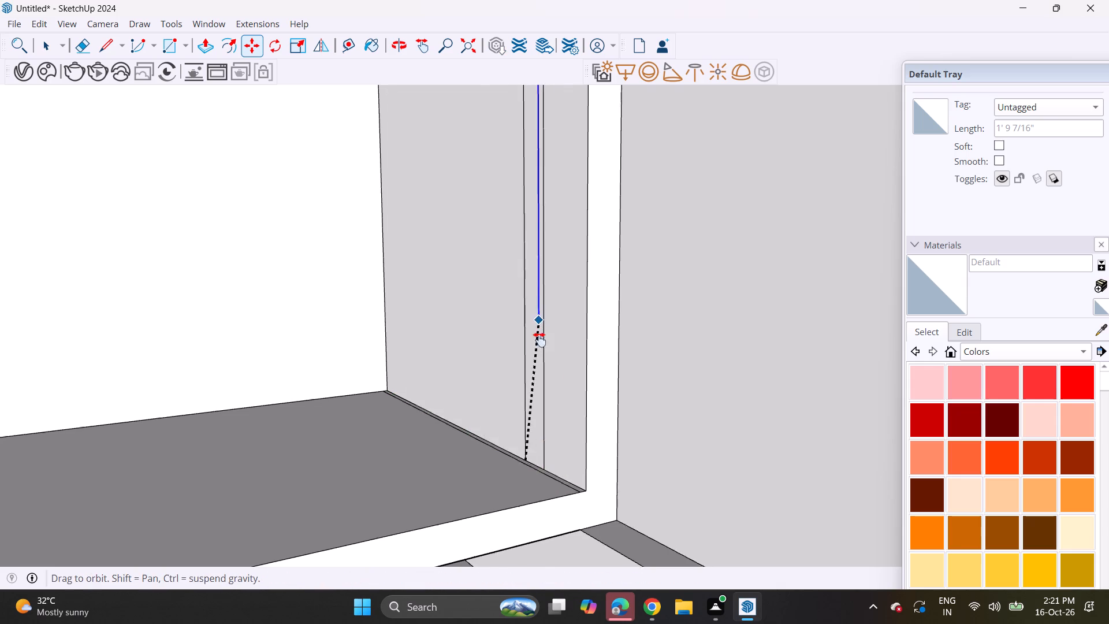
pyautogui.keyDown('shift'); pyautogui.moveTo(539, 340); pyautogui.dragTo(529, 623, button='middle'); pyautogui.keyUp('shift')
pyautogui.keyDown('shift'); pyautogui.moveTo(505, 142); pyautogui.dragTo(495, 538, button='middle'); pyautogui.keyUp('shift')
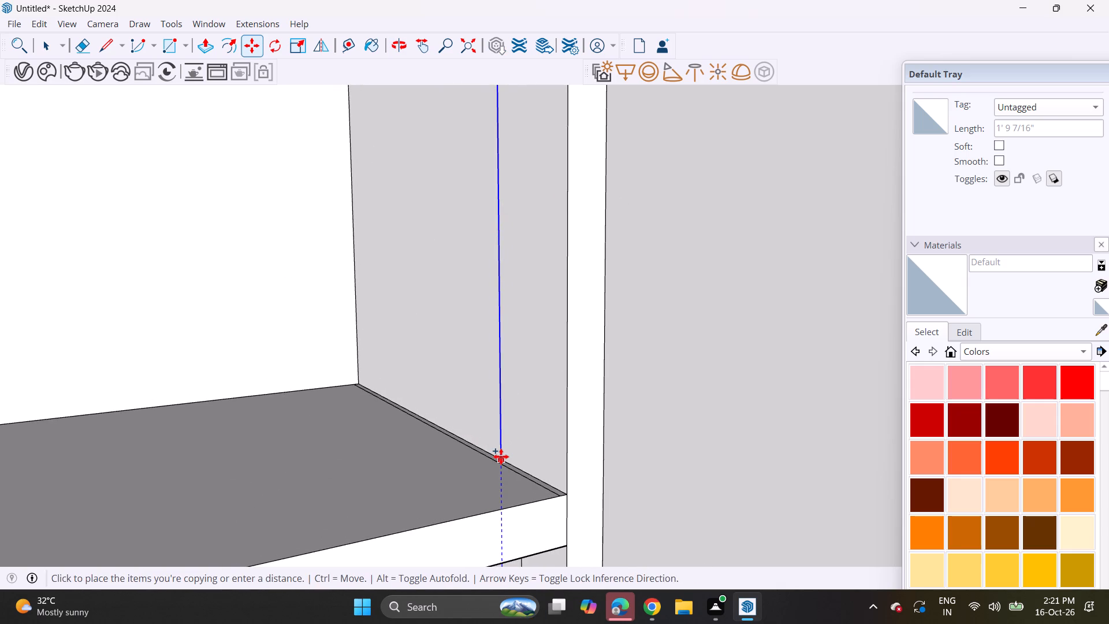
pyautogui.click(501, 456)
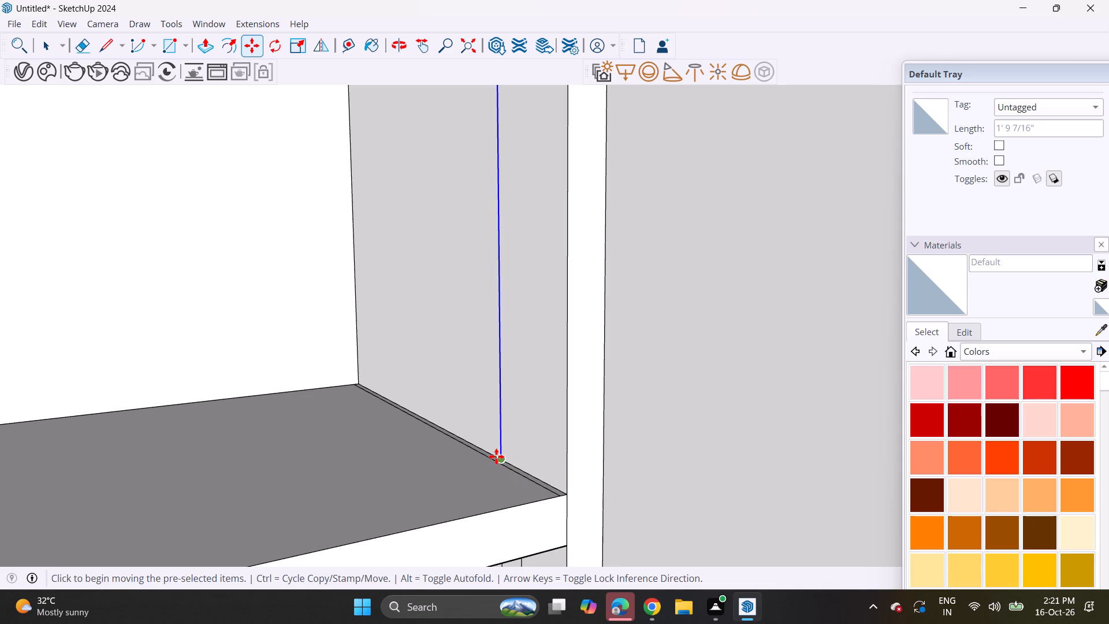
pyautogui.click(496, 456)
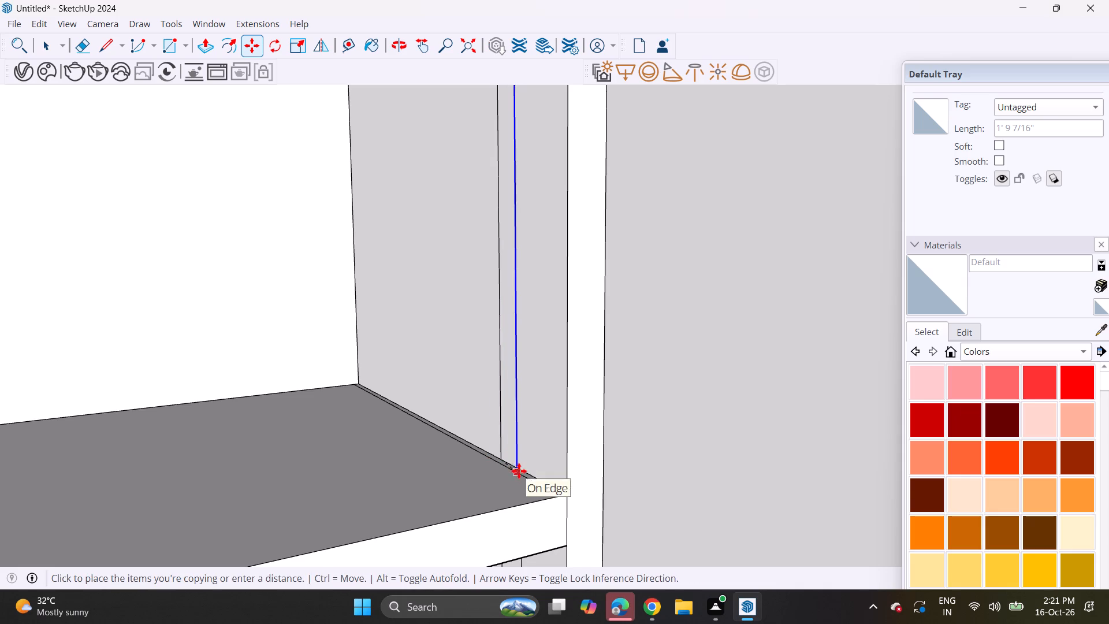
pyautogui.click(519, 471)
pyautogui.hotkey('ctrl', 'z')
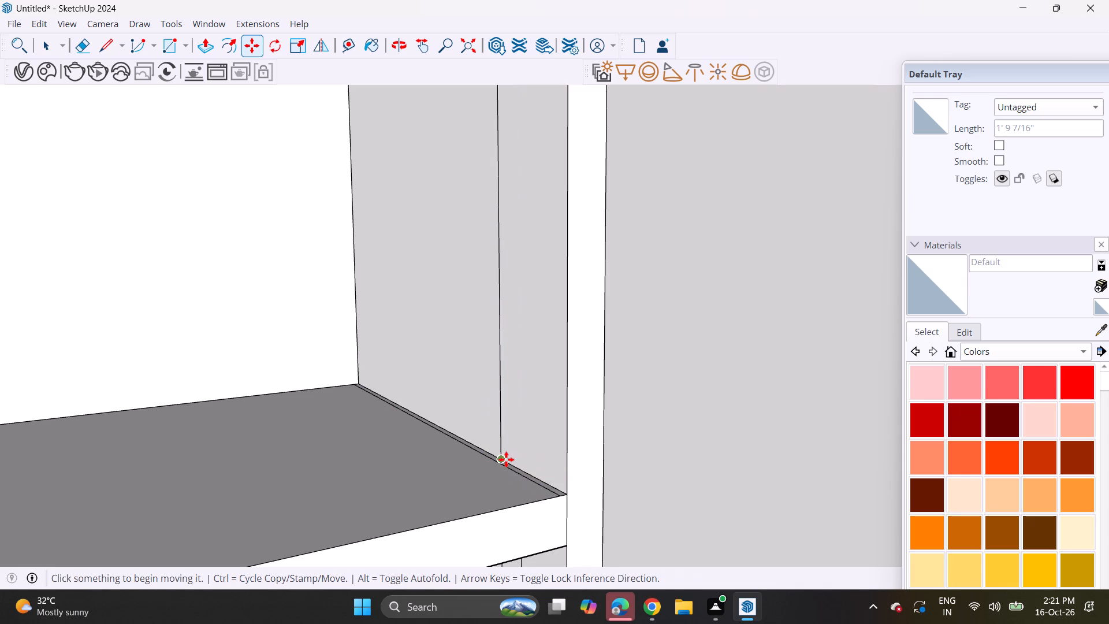
# Copy the fourth compartment's vertical line slightly forward along the outer side panel to form a narrow strip.
pyautogui.press('space')
pyautogui.click(502, 447)
pyautogui.press('m')
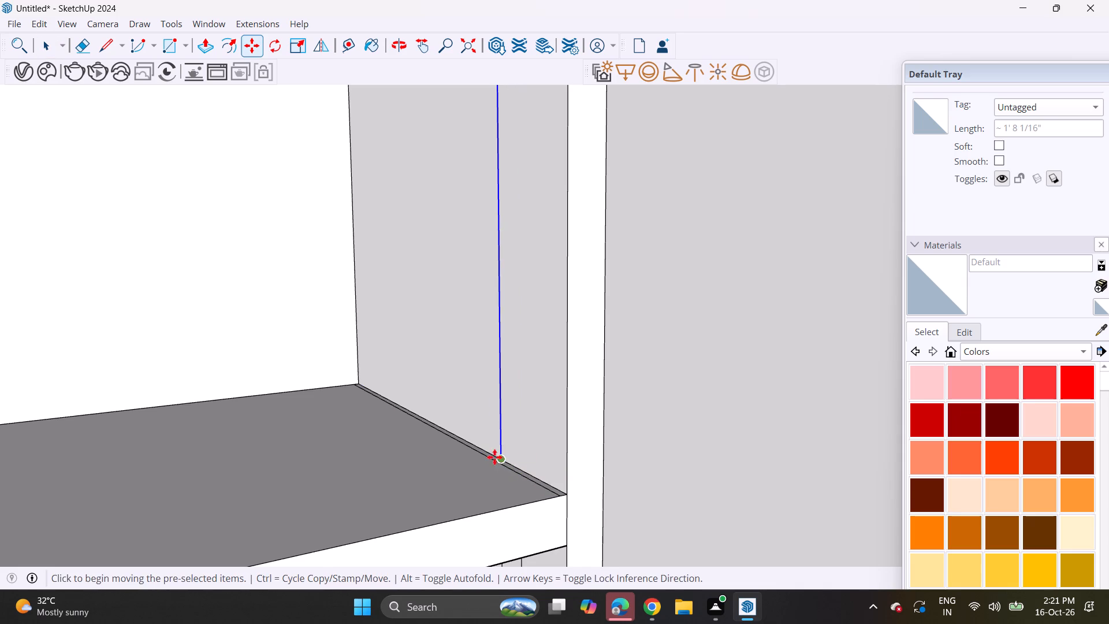
pyautogui.click(503, 460)
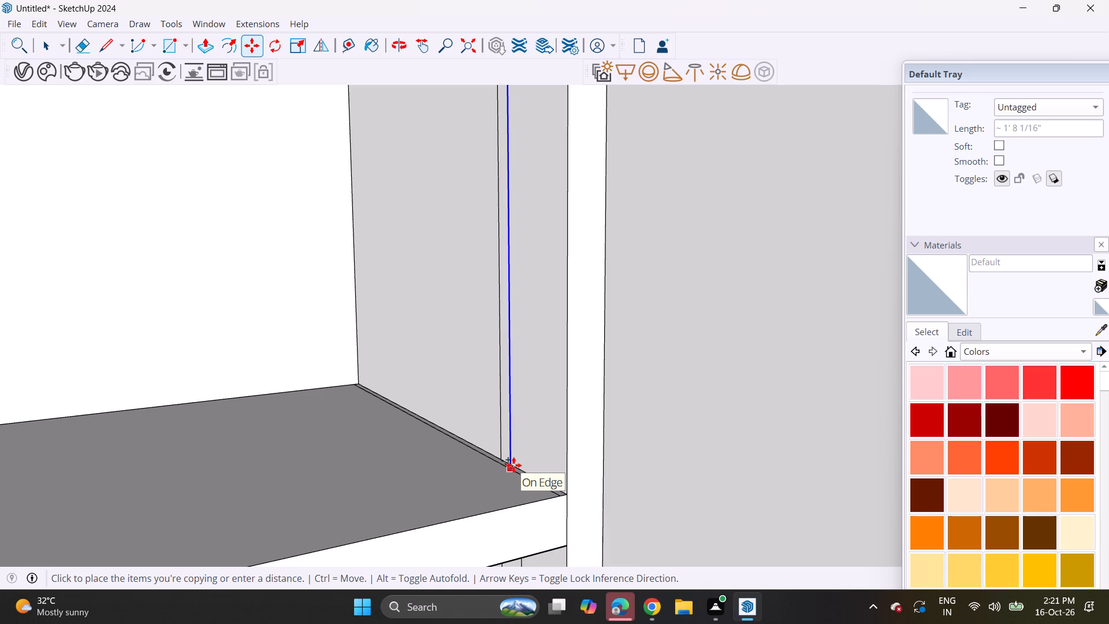
pyautogui.scroll(4, 520, 463)
pyautogui.click(520, 463)
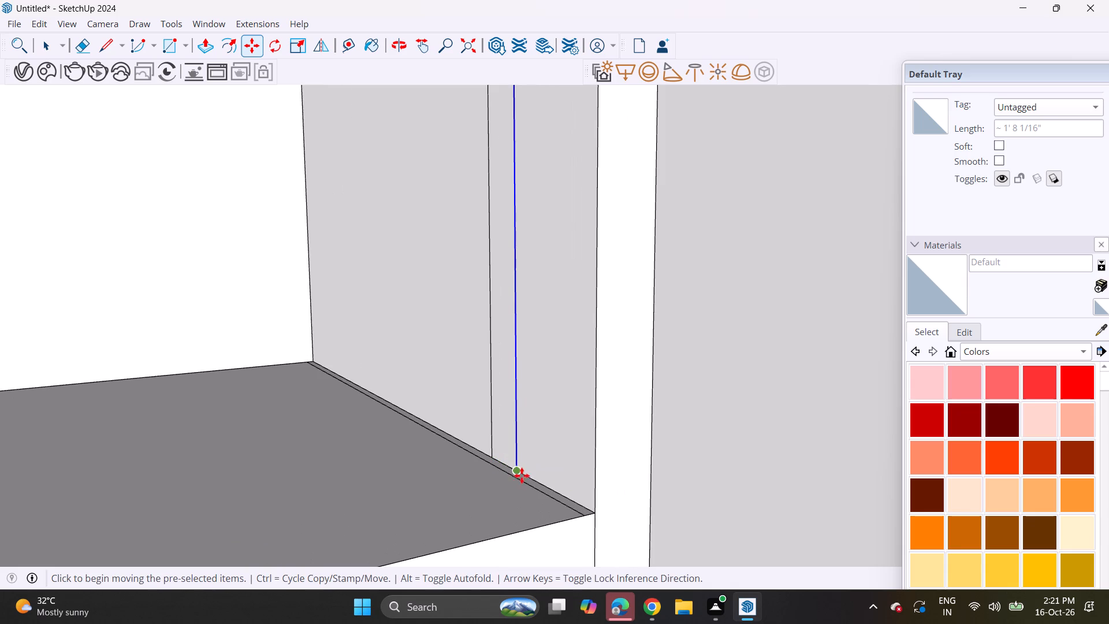
# Copy the fourth compartment's front strip line up into the third compartment, and copy that line slightly back to form a matching narrow strip.
pyautogui.click(517, 474)
pyautogui.keyDown('shift'); pyautogui.moveTo(535, 318); pyautogui.dragTo(536, 569, button='middle'); pyautogui.keyUp('shift')
pyautogui.scroll(-4, 541, 286)
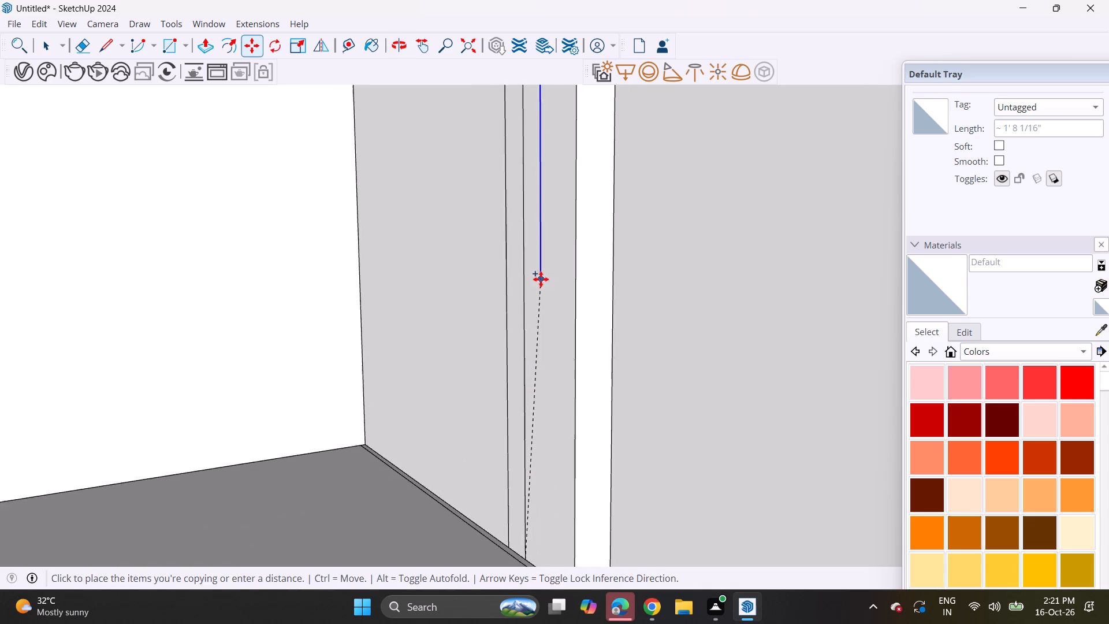
pyautogui.scroll(-12, 541, 279)
pyautogui.keyDown('shift'); pyautogui.moveTo(524, 171); pyautogui.dragTo(523, 521, button='middle'); pyautogui.keyUp('shift')
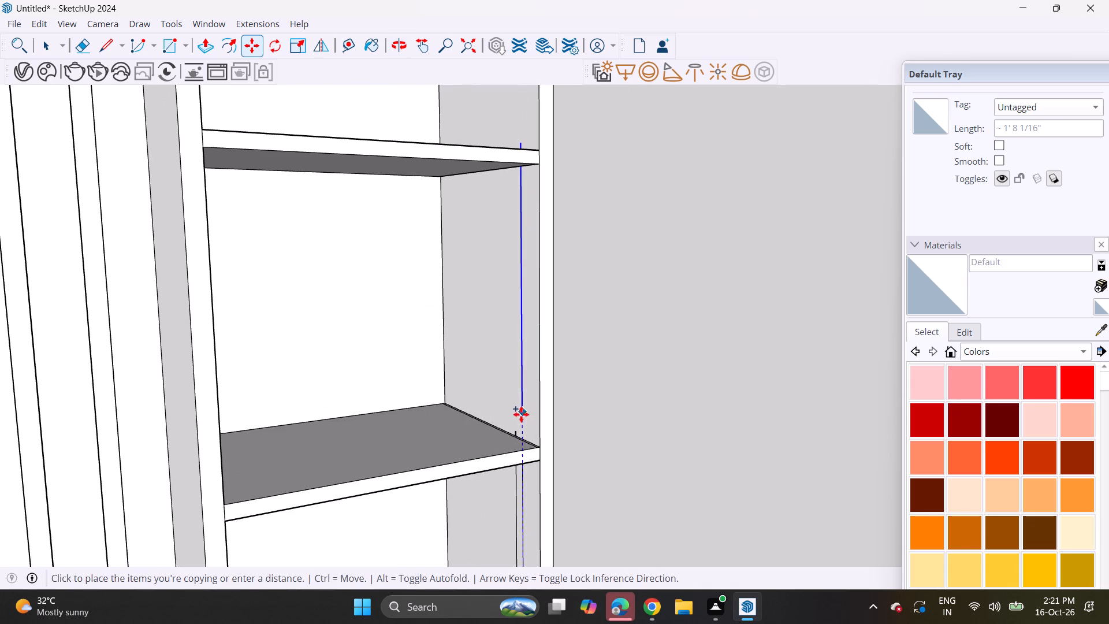
pyautogui.scroll(14, 521, 424)
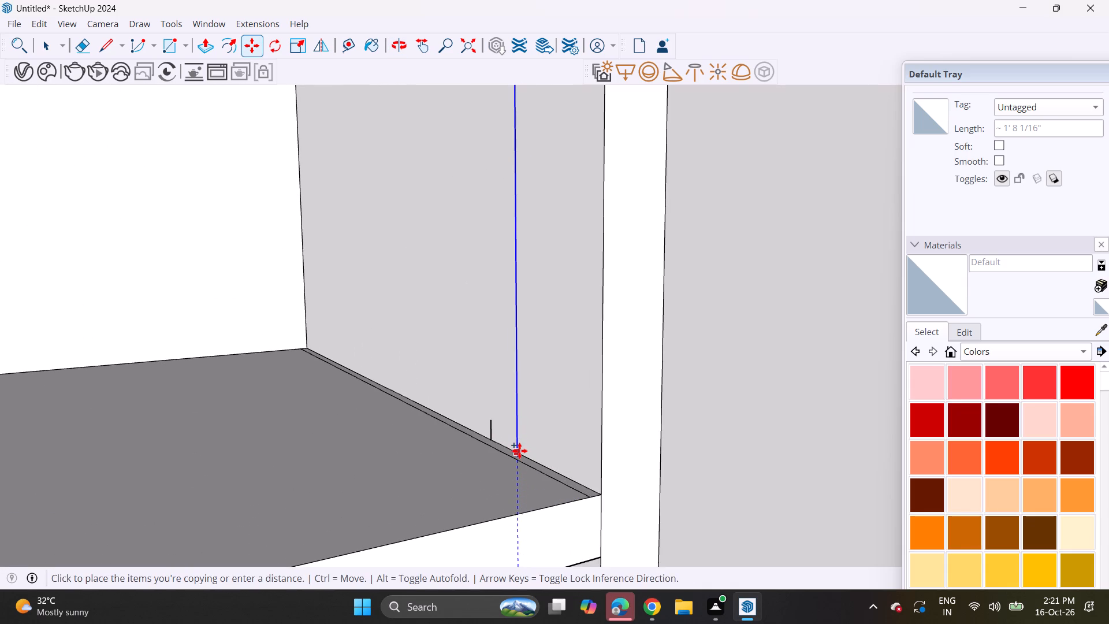
pyautogui.click(519, 451)
pyautogui.click(522, 455)
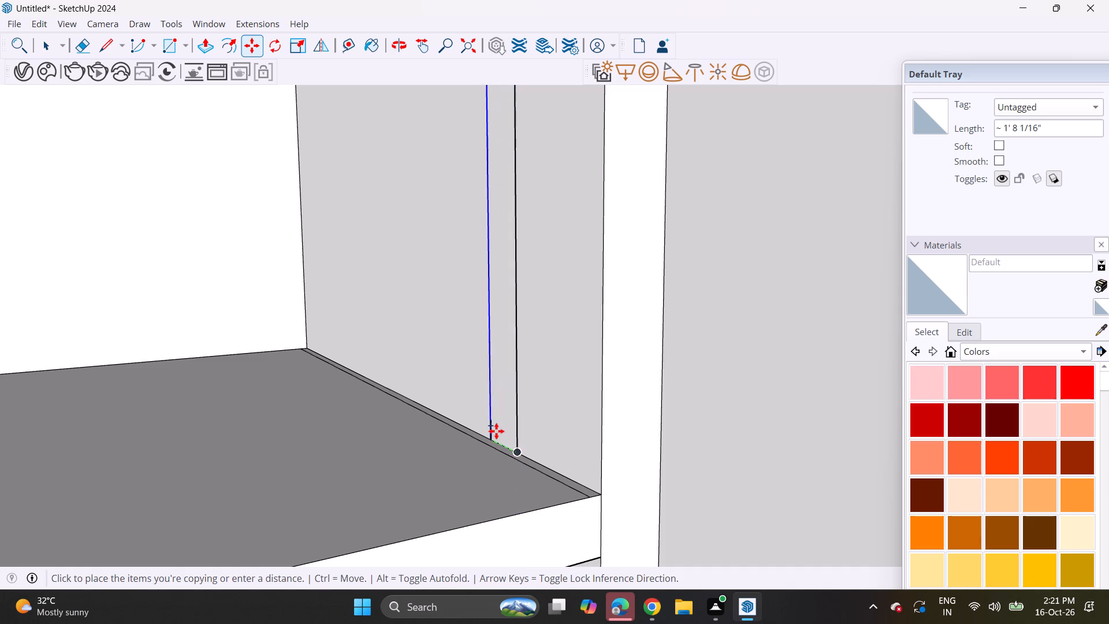
pyautogui.click(496, 431)
# Copy the third compartment's rear strip line up onto the outer side panel of the second compartment, at the shelf edge.
pyautogui.click(495, 440)
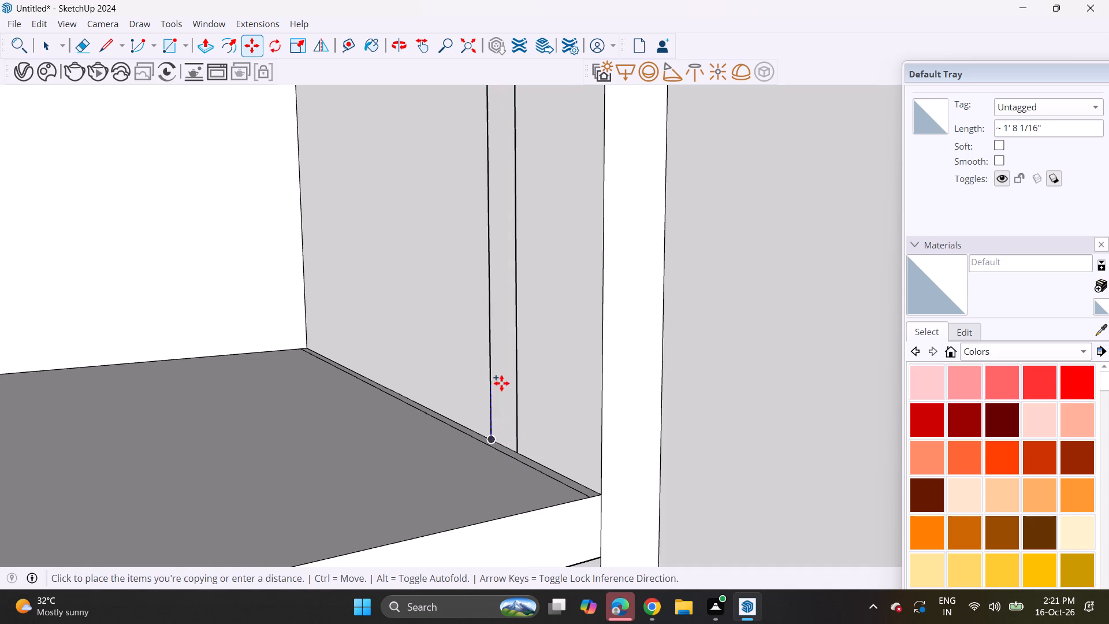
pyautogui.keyDown('shift'); pyautogui.moveTo(501, 343); pyautogui.dragTo(501, 586, button='middle'); pyautogui.keyUp('shift')
pyautogui.scroll(-19, 497, 439)
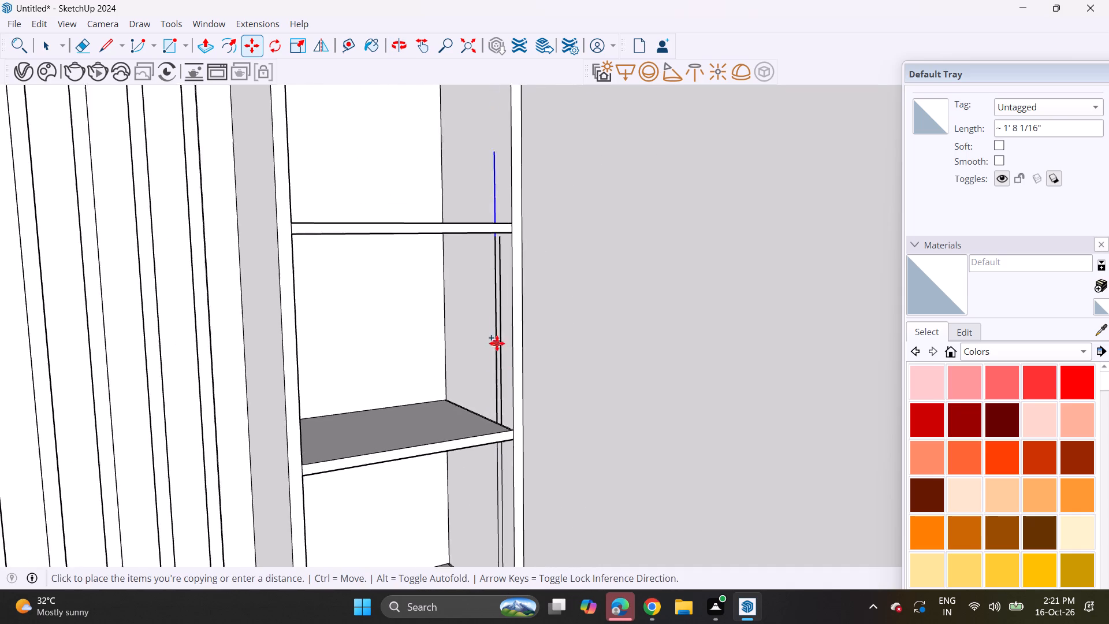
pyautogui.scroll(-1, 497, 343)
pyautogui.moveTo(497, 284); pyautogui.dragTo(496, 368, button='middle')
pyautogui.moveTo(490, 430); pyautogui.dragTo(508, 336, button='middle')
pyautogui.scroll(3, 494, 337)
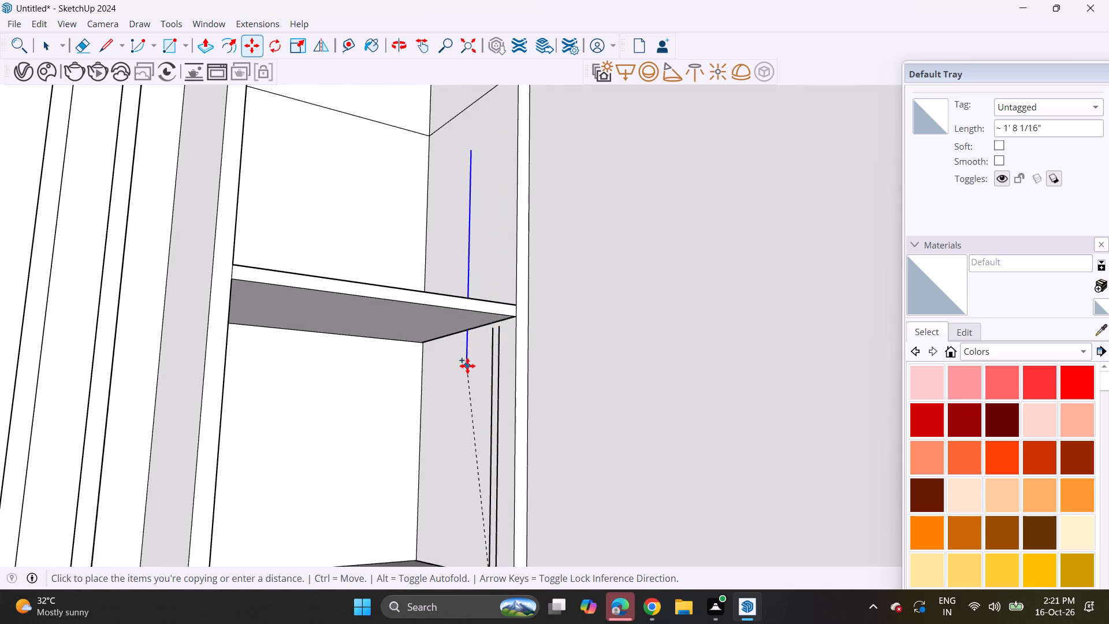
pyautogui.scroll(4, 467, 366)
pyautogui.scroll(4, 503, 329)
pyautogui.keyDown('shift'); pyautogui.moveTo(518, 278); pyautogui.dragTo(476, 523, button='middle'); pyautogui.keyUp('shift')
pyautogui.moveTo(479, 481); pyautogui.dragTo(475, 529, button='middle')
pyautogui.click(477, 506)
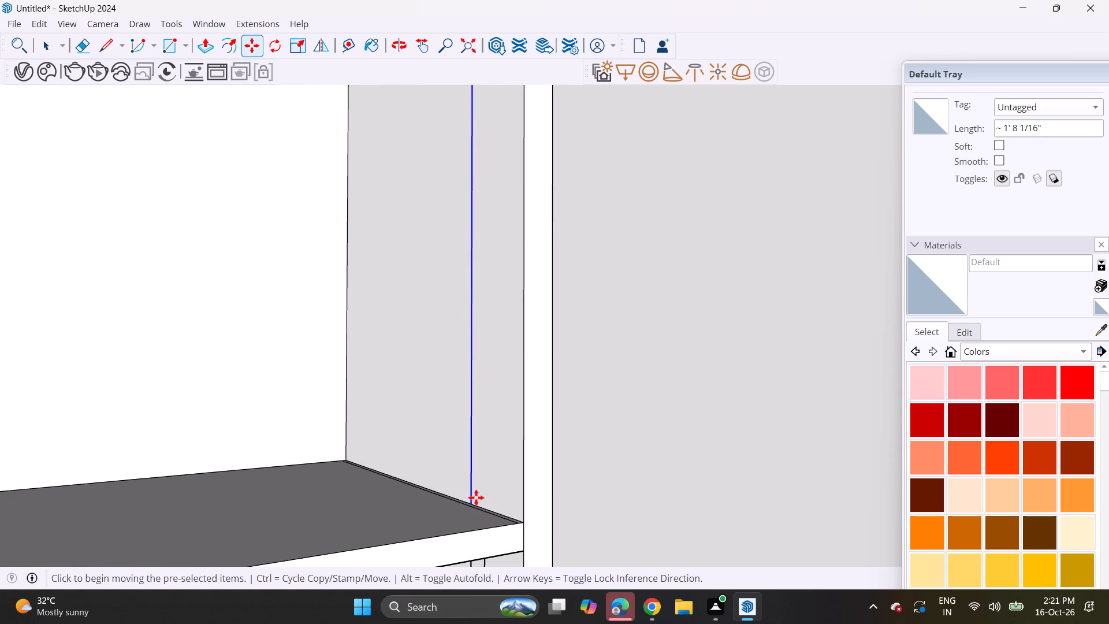
# Copy the second compartment's vertical line slightly forward along the shelf edge to form a matching narrow strip.
pyautogui.click(476, 506)
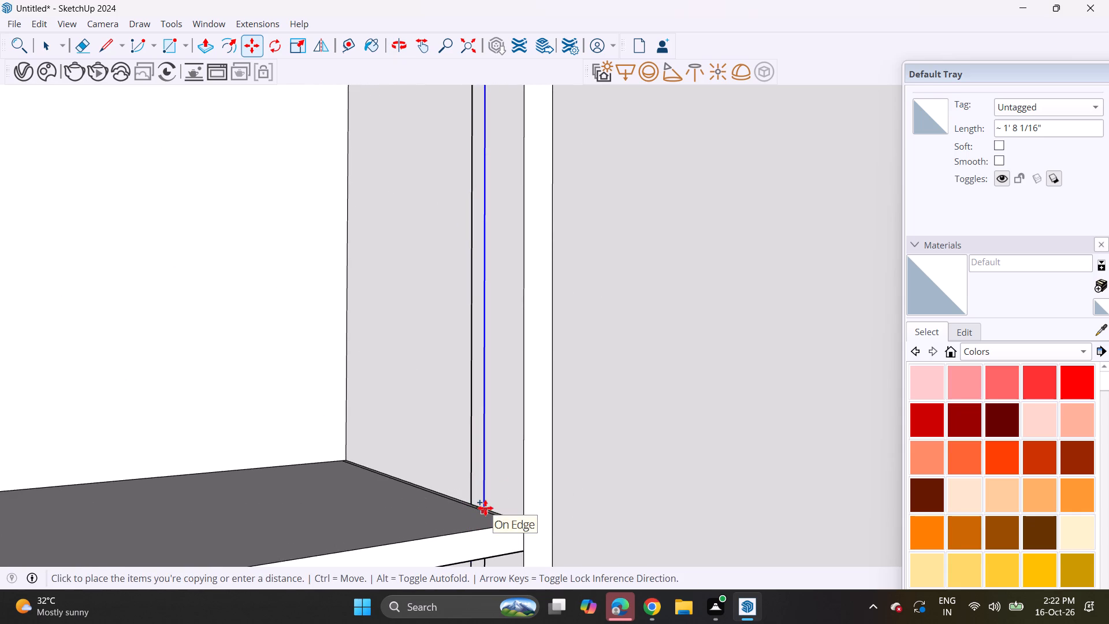
pyautogui.moveTo(485, 508); pyautogui.dragTo(461, 531, button='middle')
pyautogui.scroll(7, 483, 515)
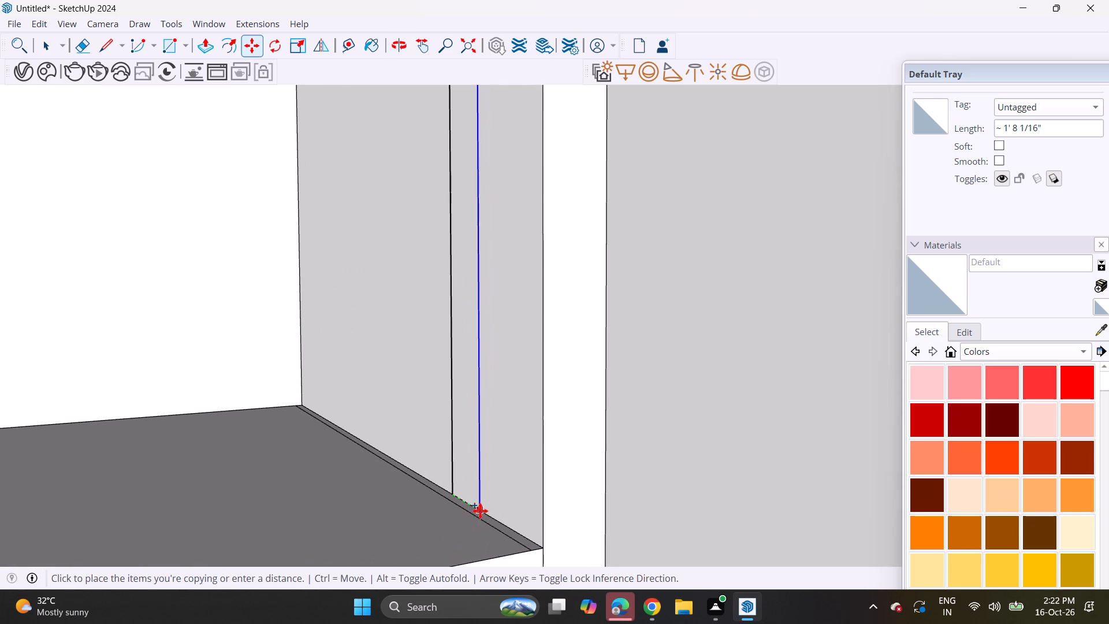
pyautogui.click(480, 511)
# Copy the second compartment's front strip line up onto the outer side panel of the top compartment.
pyautogui.scroll(-1, 479, 514)
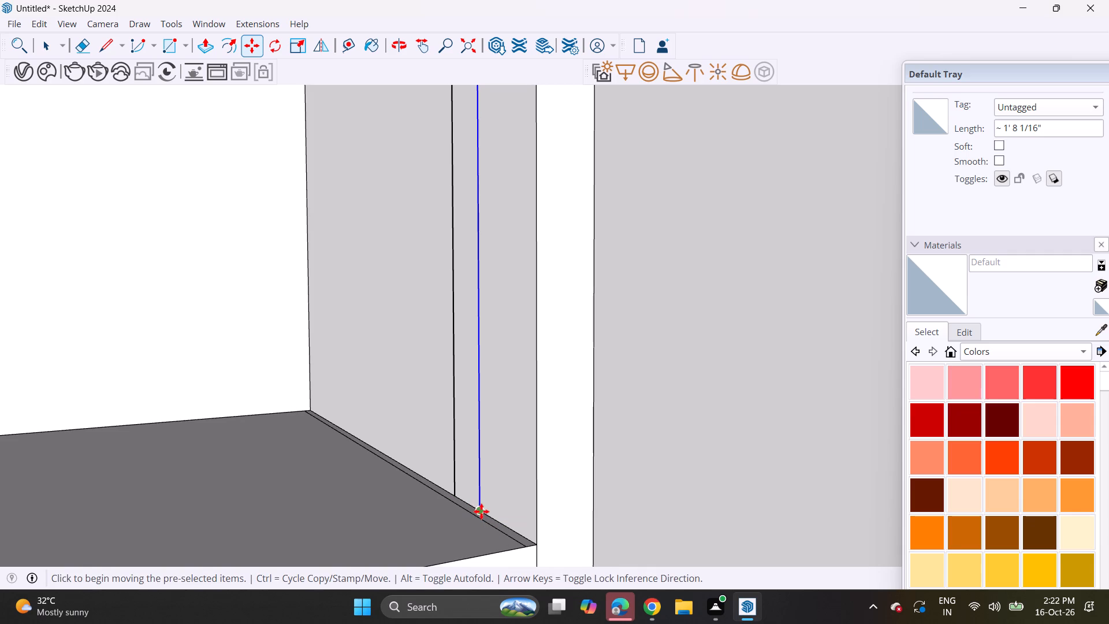
pyautogui.click(481, 511)
pyautogui.scroll(-18, 476, 363)
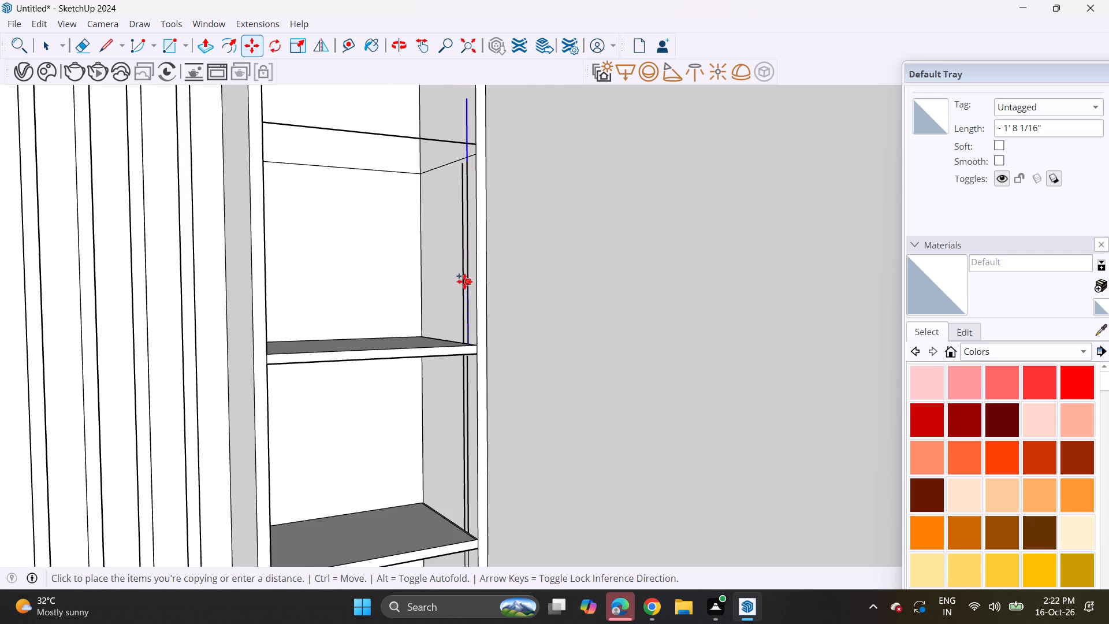
pyautogui.keyDown('shift'); pyautogui.moveTo(472, 242); pyautogui.dragTo(474, 402, button='middle'); pyautogui.keyUp('shift')
pyautogui.moveTo(467, 400); pyautogui.dragTo(456, 428, button='middle')
pyautogui.scroll(1, 481, 303)
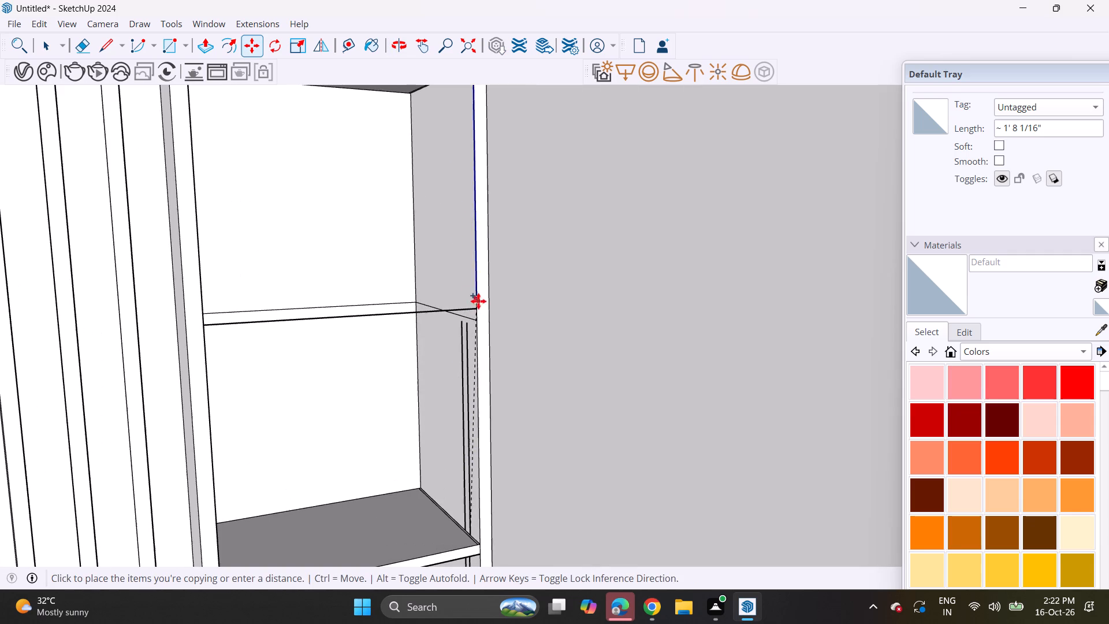
pyautogui.scroll(1, 478, 301)
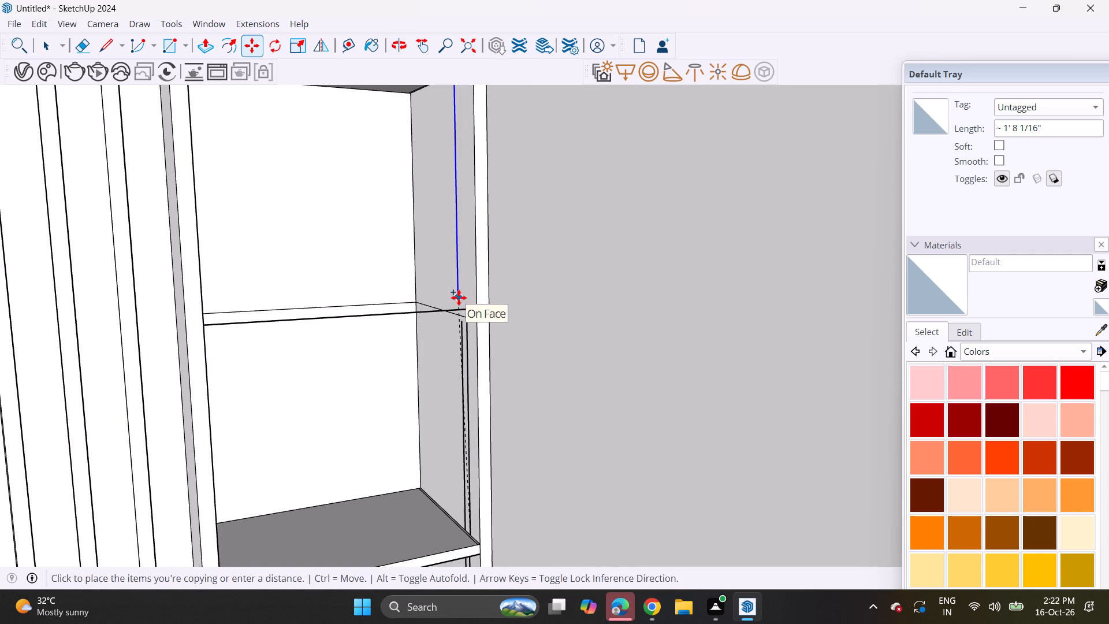
pyautogui.click(459, 298)
# Push/Pull the shelf-thickness face on the inner side panel across to the outer panel to form the shelf below the top compartment.
pyautogui.click(210, 46)
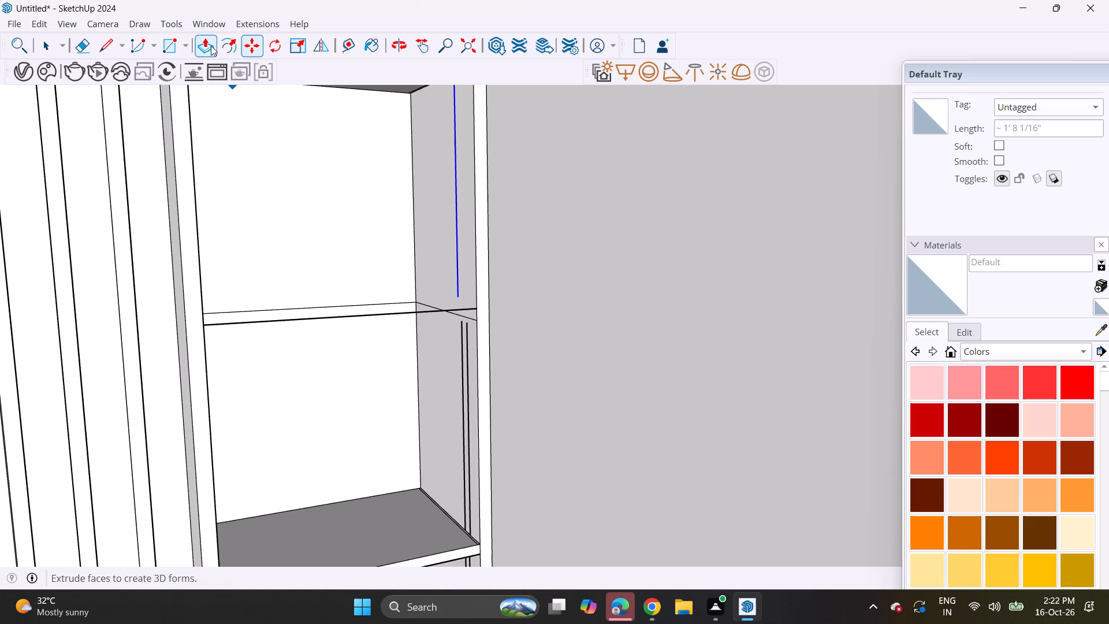
pyautogui.moveTo(410, 387); pyautogui.dragTo(315, 372, button='middle')
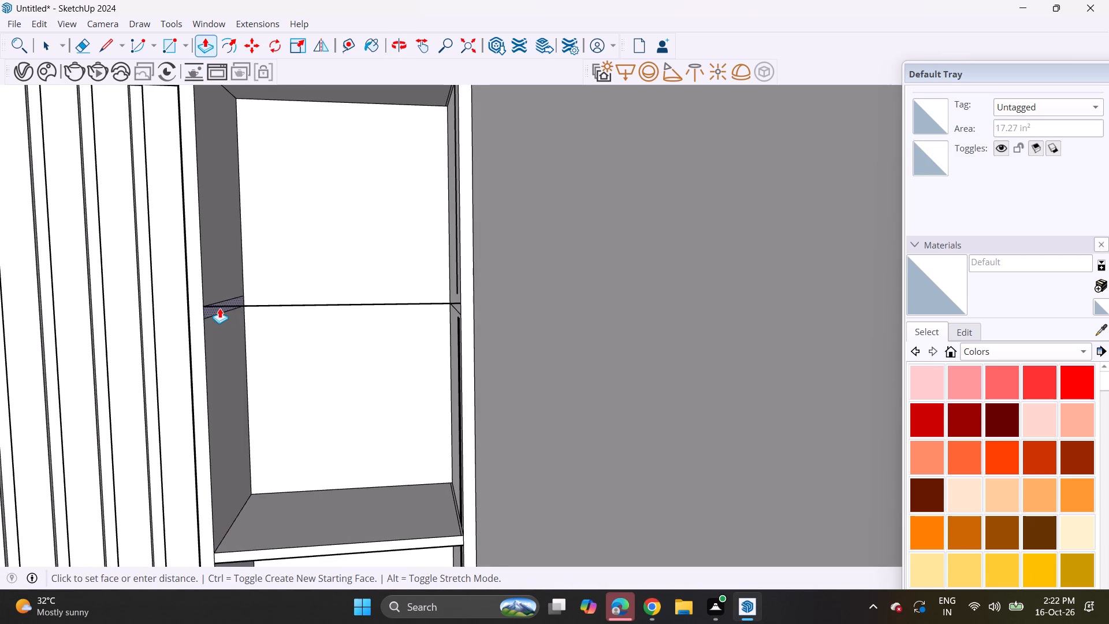
pyautogui.click(219, 308)
pyautogui.click(461, 328)
# Copy the top compartment's vertical line slightly forward along the outer side panel to form a narrow strip.
pyautogui.moveTo(427, 276); pyautogui.dragTo(559, 316, button='middle')
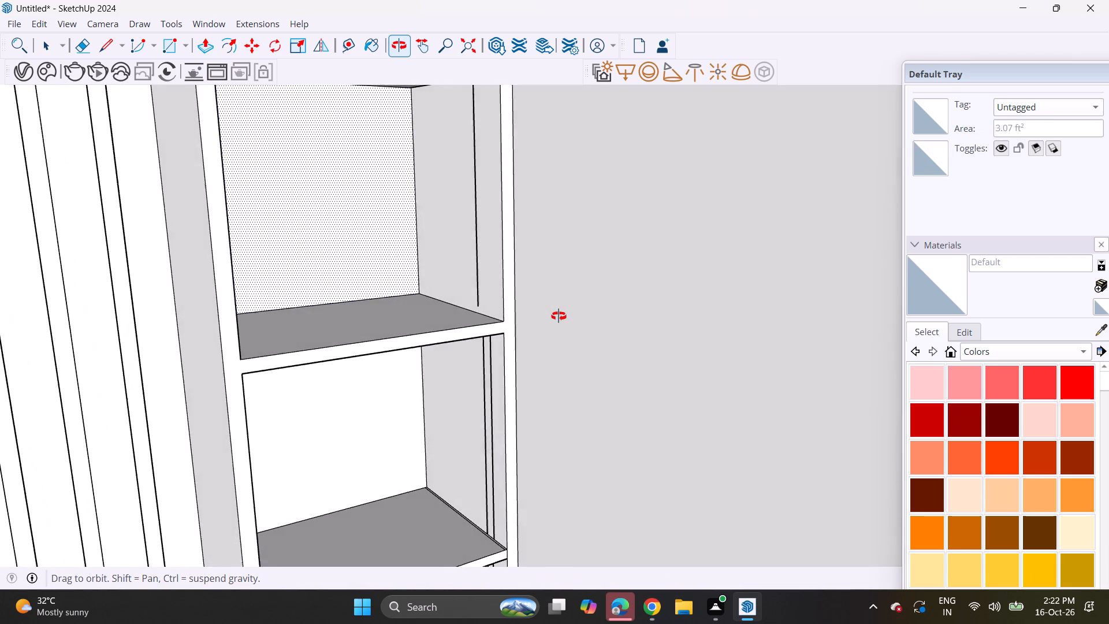
pyautogui.moveTo(559, 316); pyautogui.dragTo(556, 289, button='middle')
pyautogui.keyDown('shift'); pyautogui.moveTo(487, 275); pyautogui.dragTo(523, 410, button='middle'); pyautogui.keyUp('shift')
pyautogui.moveTo(520, 419); pyautogui.dragTo(527, 361, button='middle')
pyautogui.scroll(1, 522, 385)
pyautogui.press('space')
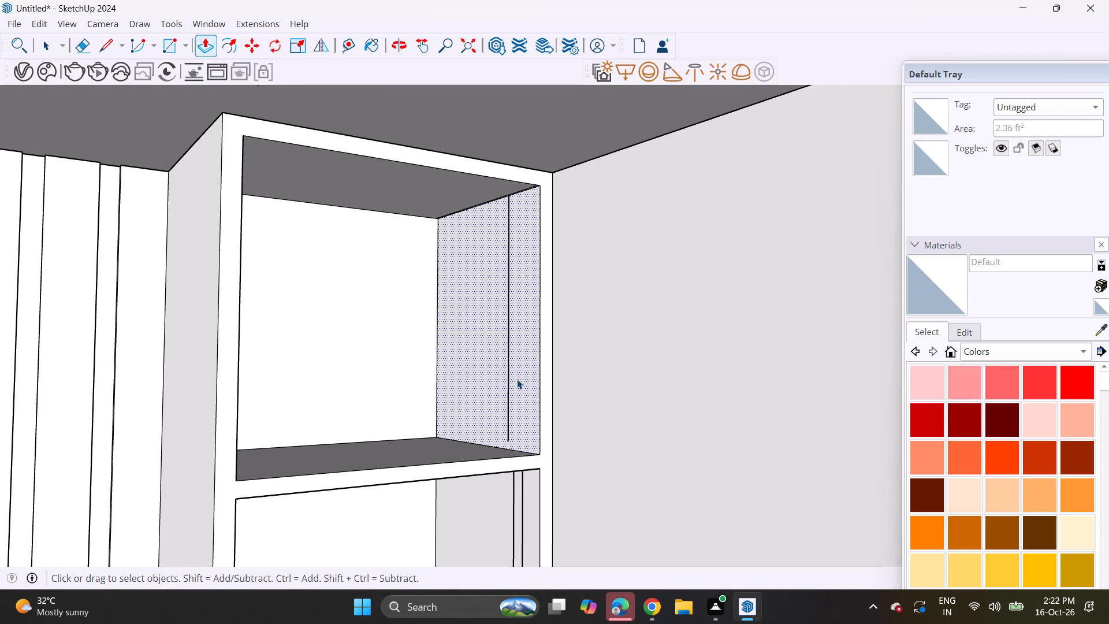
pyautogui.click(511, 416)
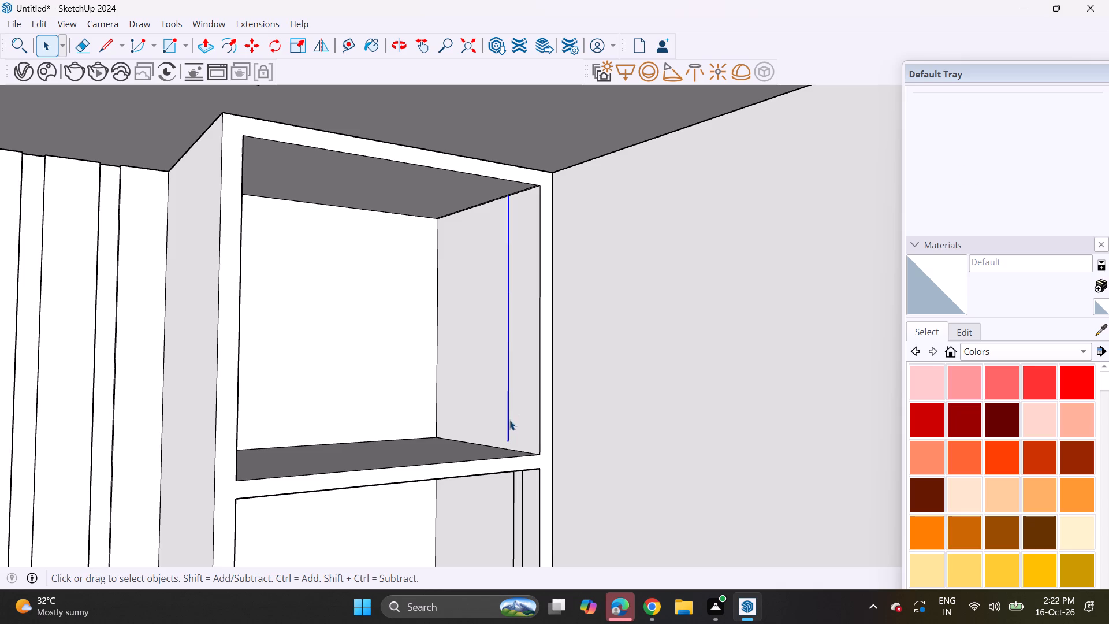
pyautogui.press('m')
pyautogui.click(510, 438)
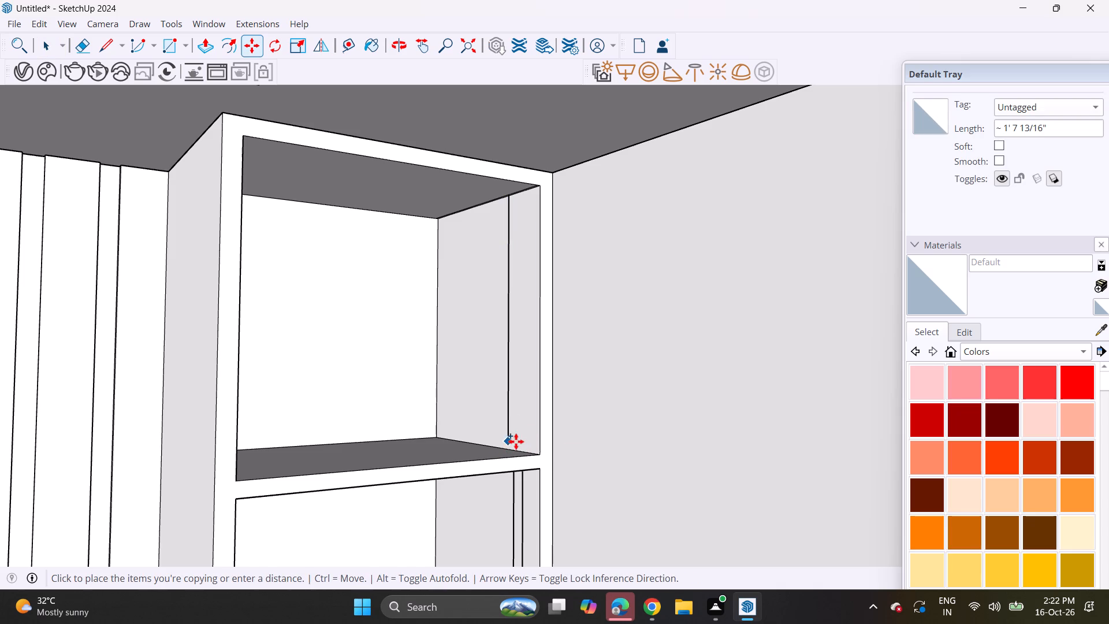
pyautogui.scroll(4, 517, 441)
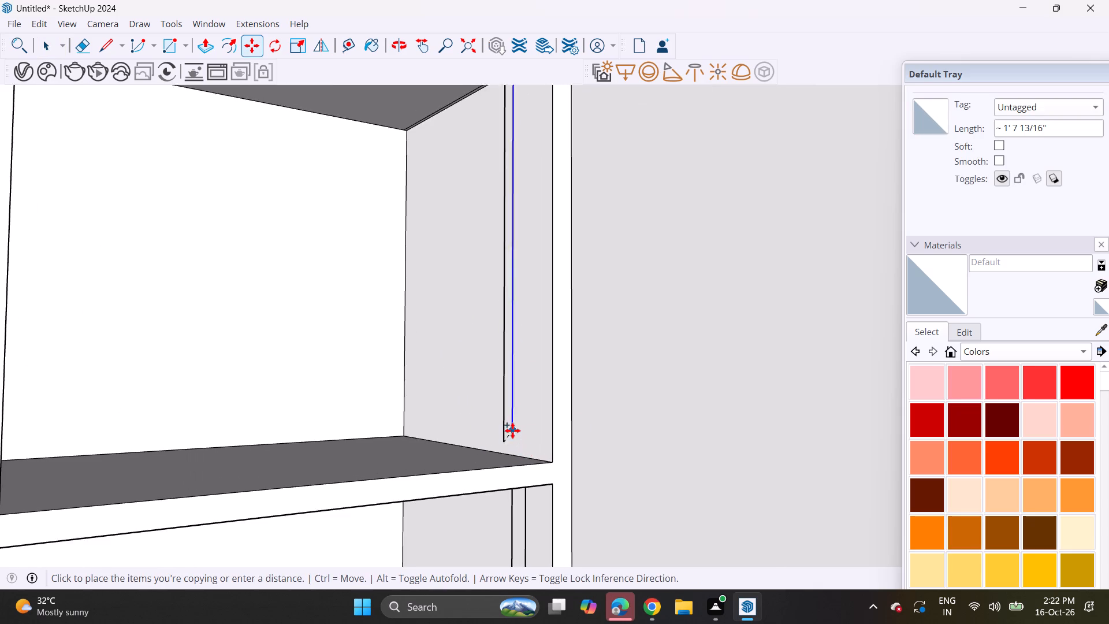
pyautogui.scroll(4, 512, 430)
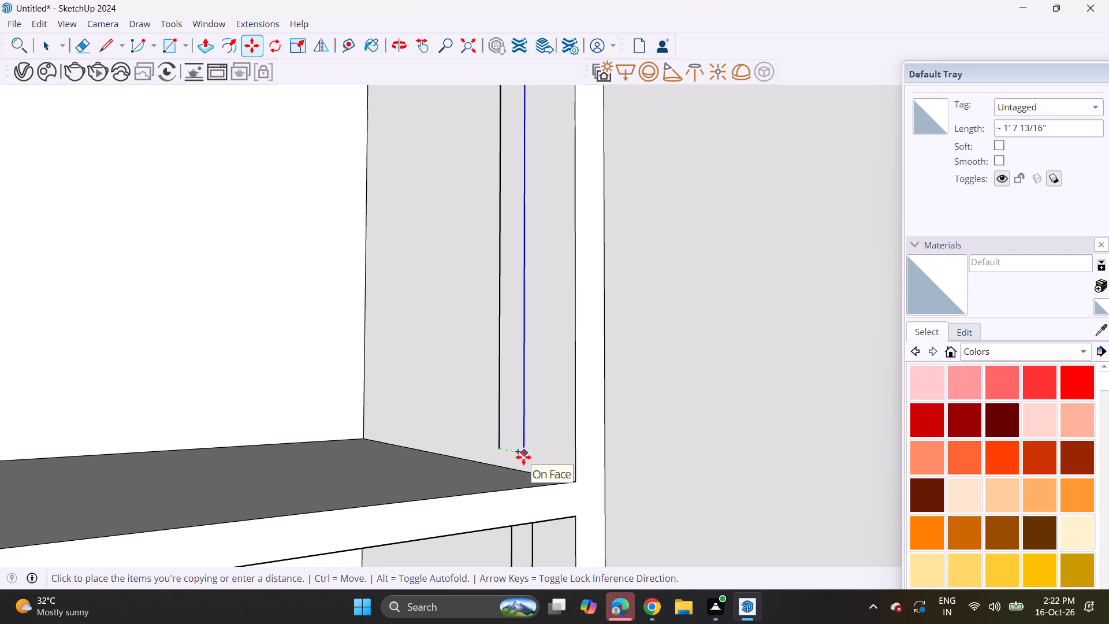
pyautogui.click(523, 457)
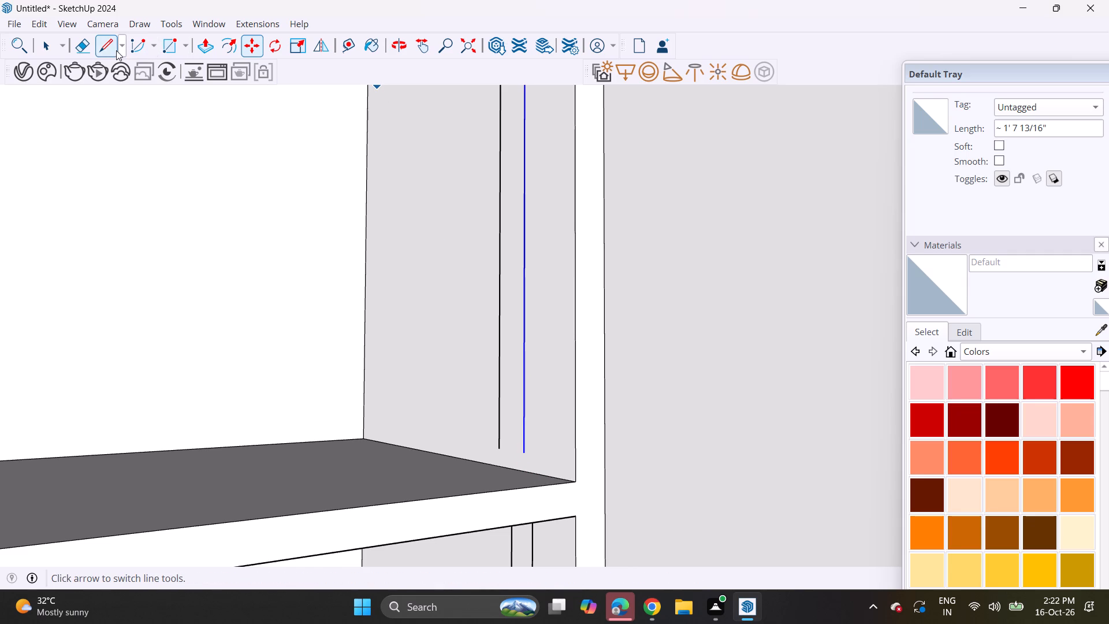
# Draw short lines extending both of the top compartment's strip lines down to the shelf.
pyautogui.click(101, 44)
pyautogui.click(503, 442)
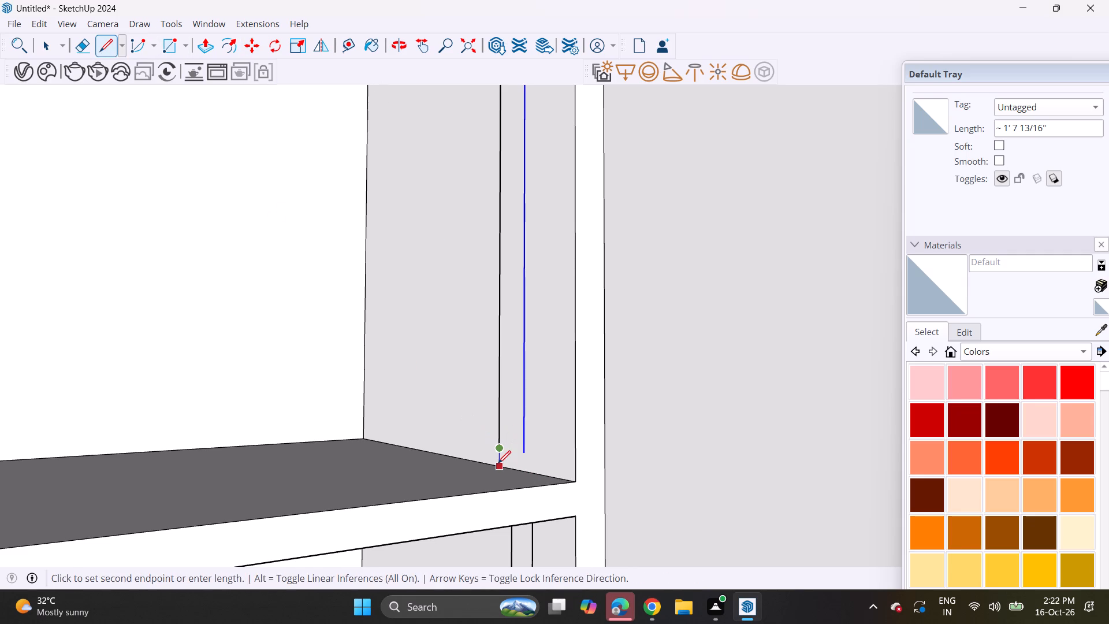
pyautogui.click(498, 464)
pyautogui.click(524, 452)
pyautogui.click(522, 472)
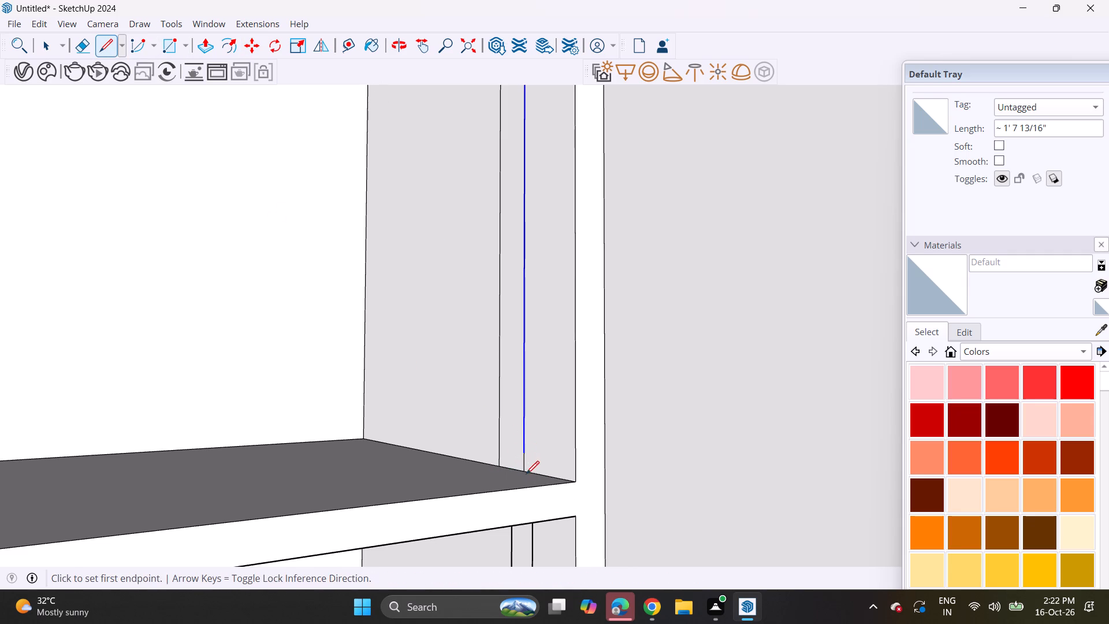
# Draw short lines extending both of the second compartment's strip lines up to the underside of the shelf above.
pyautogui.keyDown('shift'); pyautogui.moveTo(544, 503); pyautogui.dragTo(512, 314, button='middle'); pyautogui.keyUp('shift')
pyautogui.click(508, 348)
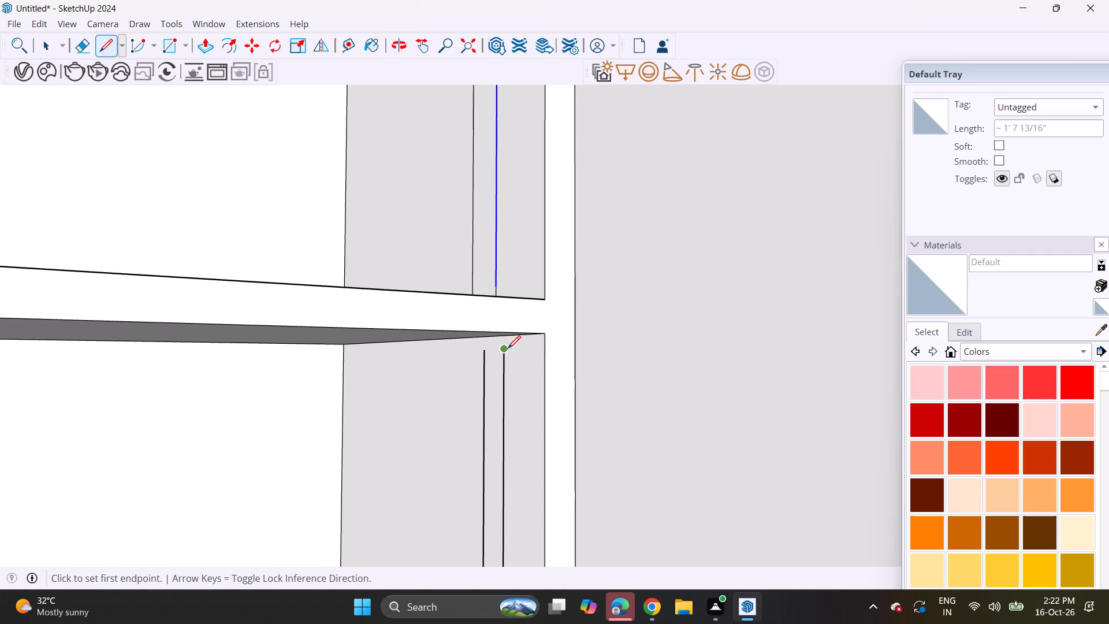
pyautogui.moveTo(498, 339); pyautogui.dragTo(504, 291, button='middle')
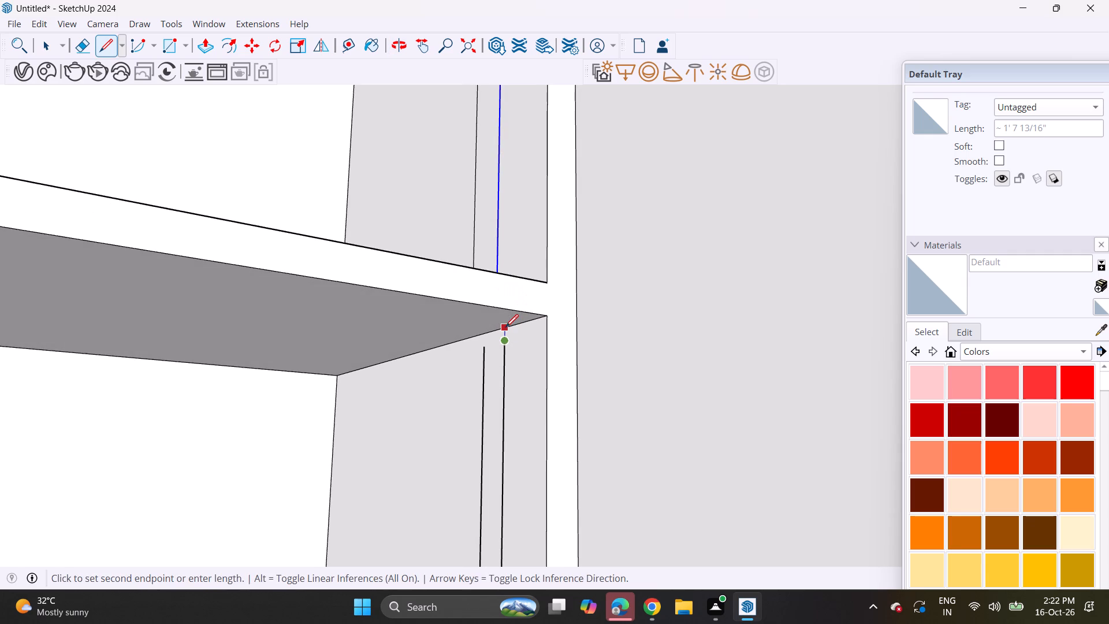
pyautogui.click(505, 327)
pyautogui.click(486, 349)
pyautogui.click(486, 337)
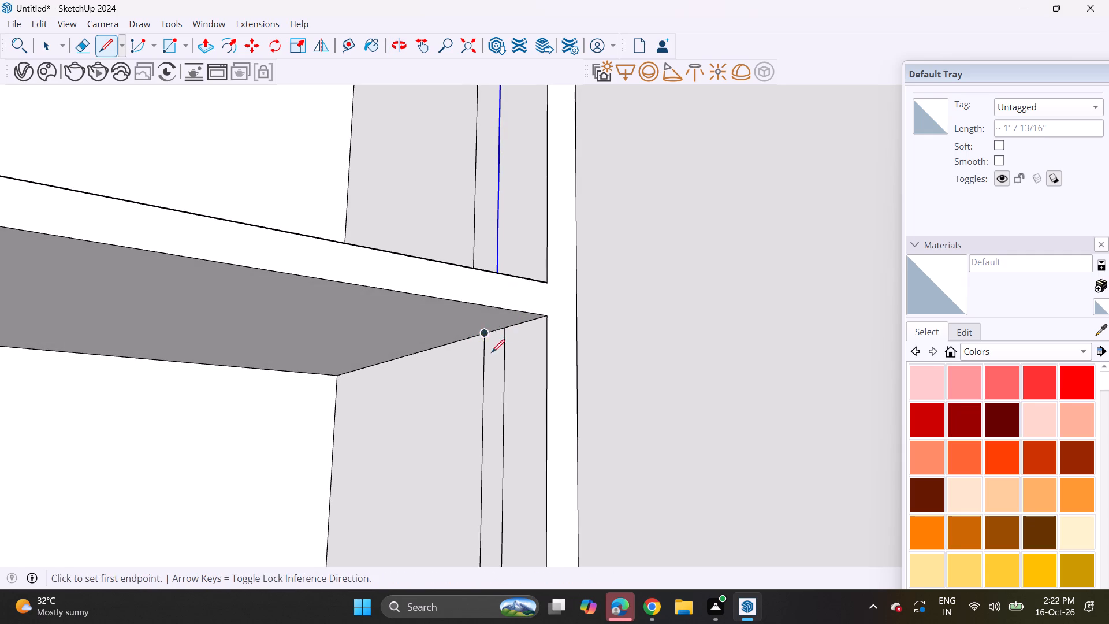
# Draw short lines extending both of the third compartment's strip lines up to the underside of the shelf above.
pyautogui.scroll(-7, 492, 393)
pyautogui.keyDown('shift'); pyautogui.moveTo(494, 477); pyautogui.dragTo(473, 199, button='middle'); pyautogui.keyUp('shift')
pyautogui.moveTo(450, 412); pyautogui.dragTo(460, 296, button='middle')
pyautogui.scroll(3, 471, 388)
pyautogui.scroll(7, 482, 329)
pyautogui.click(480, 314)
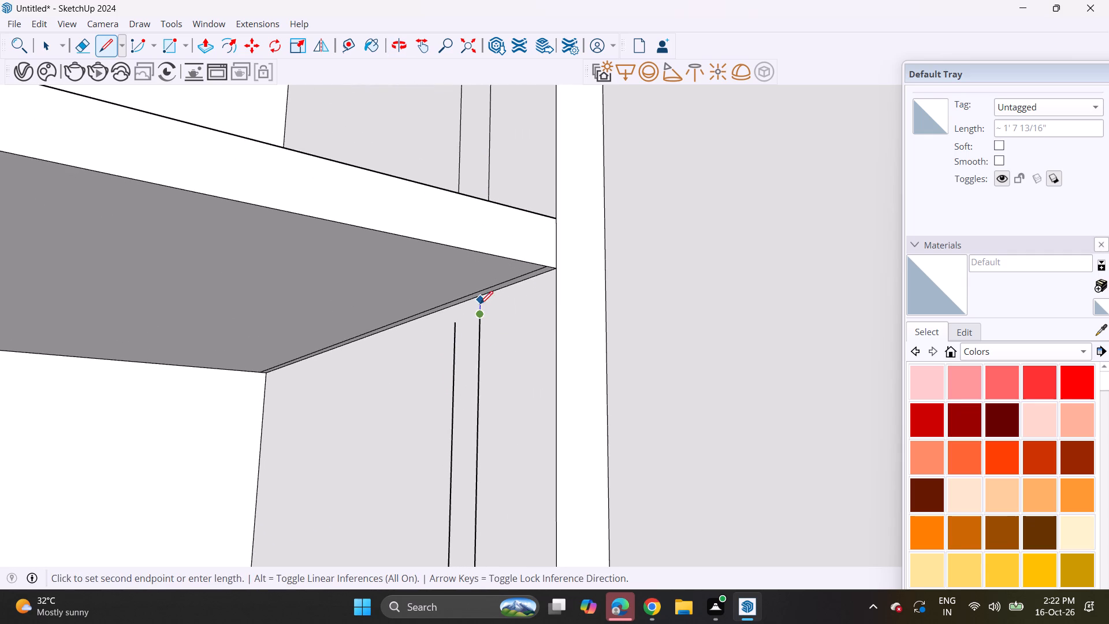
pyautogui.click(482, 296)
pyautogui.click(457, 326)
pyautogui.click(461, 307)
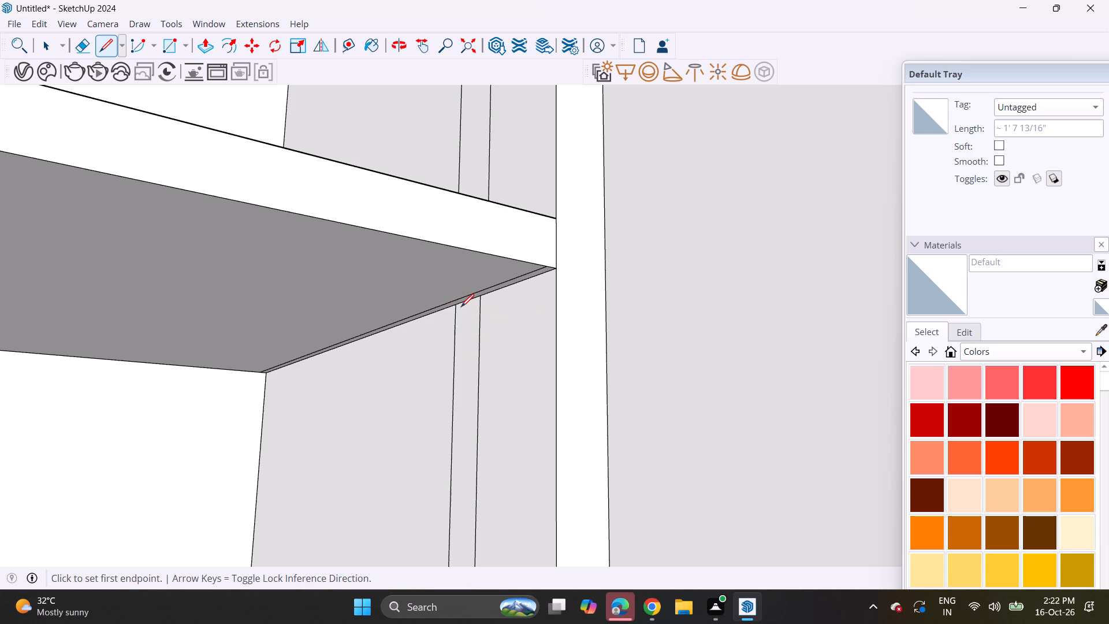
# Check the strip lines in the lower compartments for gaps where they meet the shelves.
pyautogui.scroll(-6, 458, 346)
pyautogui.moveTo(459, 482); pyautogui.dragTo(443, 220, button='middle')
pyautogui.moveTo(462, 379); pyautogui.dragTo(492, 116, button='middle')
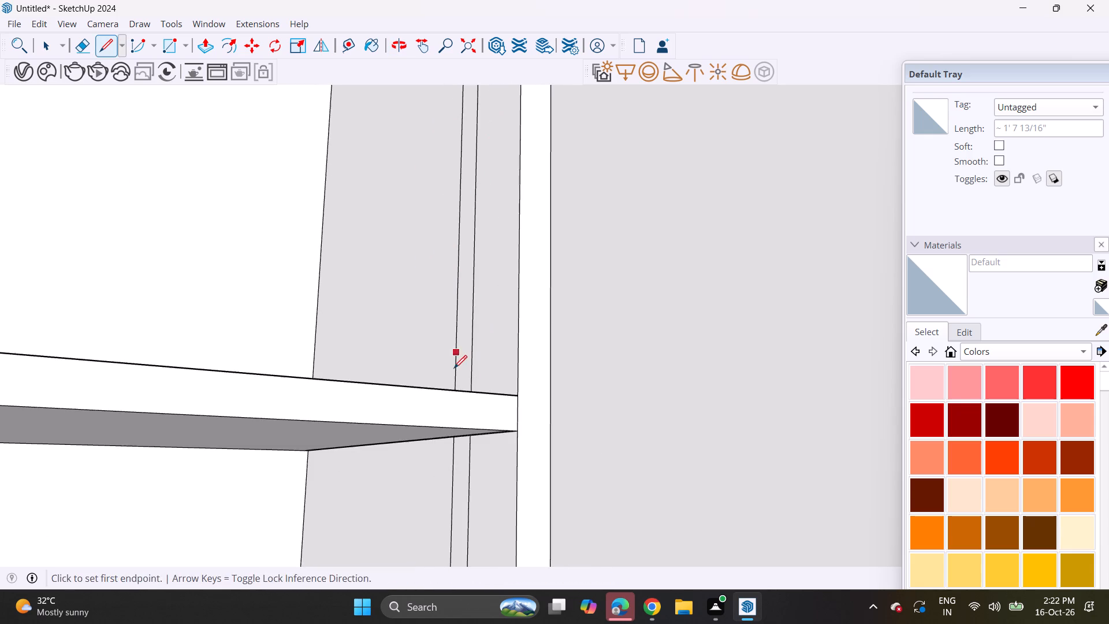
pyautogui.keyDown('shift'); pyautogui.moveTo(454, 366); pyautogui.dragTo(526, 46, button='middle'); pyautogui.keyUp('shift')
pyautogui.moveTo(562, 359); pyautogui.dragTo(531, 132, button='middle')
pyautogui.moveTo(522, 132); pyautogui.dragTo(491, 351, button='middle')
pyautogui.scroll(-3, 492, 285)
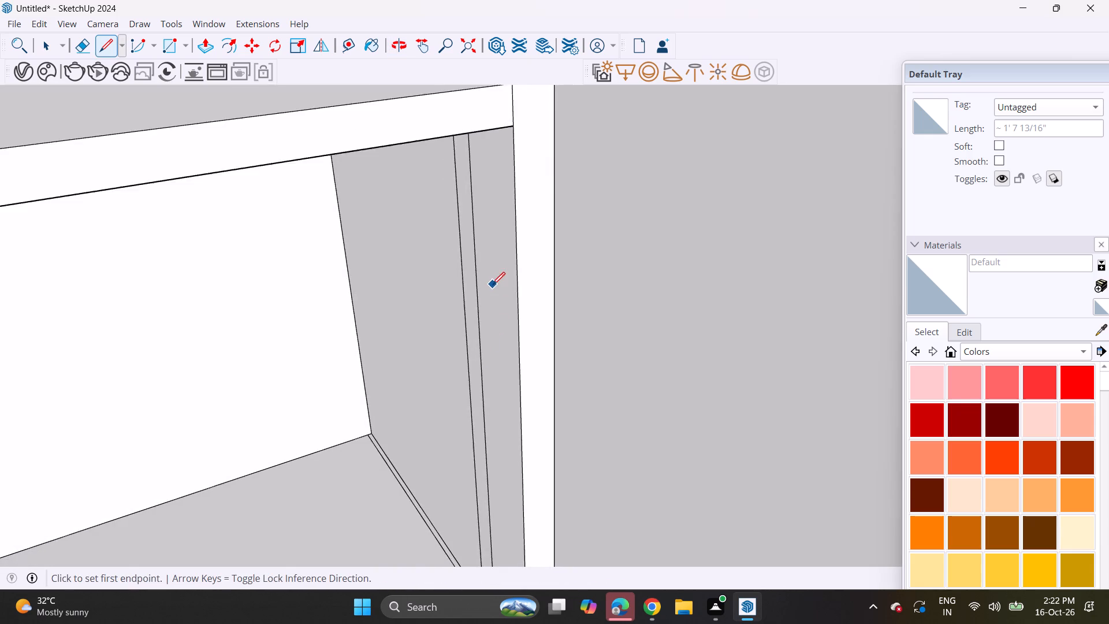
pyautogui.scroll(-6, 492, 285)
pyautogui.scroll(-3, 478, 329)
pyautogui.scroll(-3, 477, 380)
# Push/Pull the narrow vertical strip on the bottom compartment's outer side panel by a slight amount.
pyautogui.moveTo(487, 449); pyautogui.dragTo(445, 243, button='middle')
pyautogui.moveTo(442, 293); pyautogui.dragTo(442, 291, button='middle')
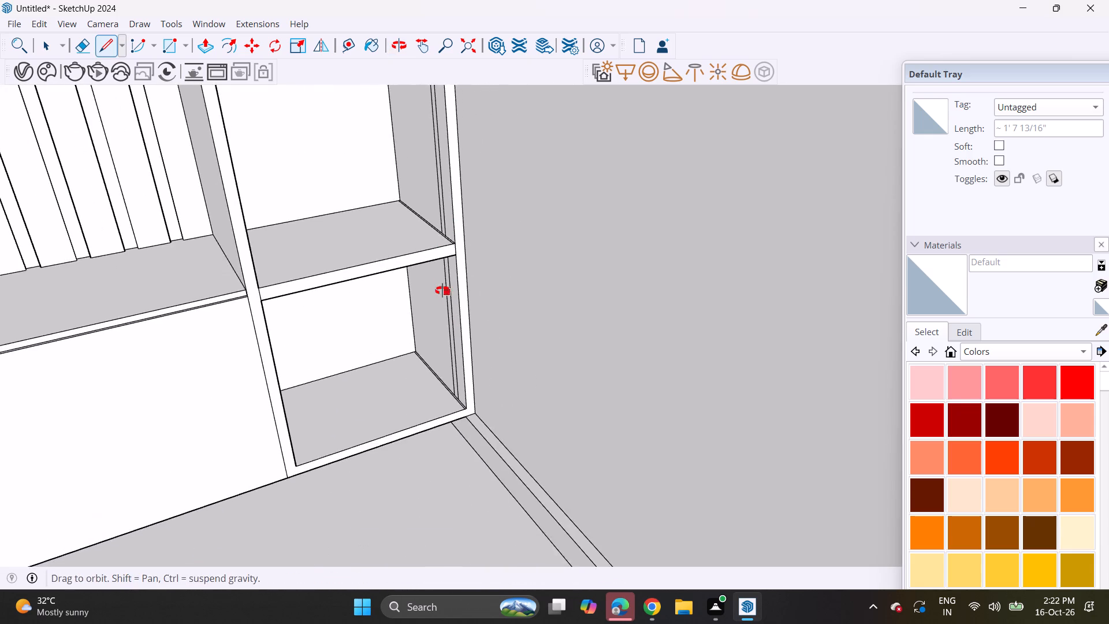
pyautogui.moveTo(442, 291); pyautogui.dragTo(503, 127, button='middle')
pyautogui.scroll(2, 438, 273)
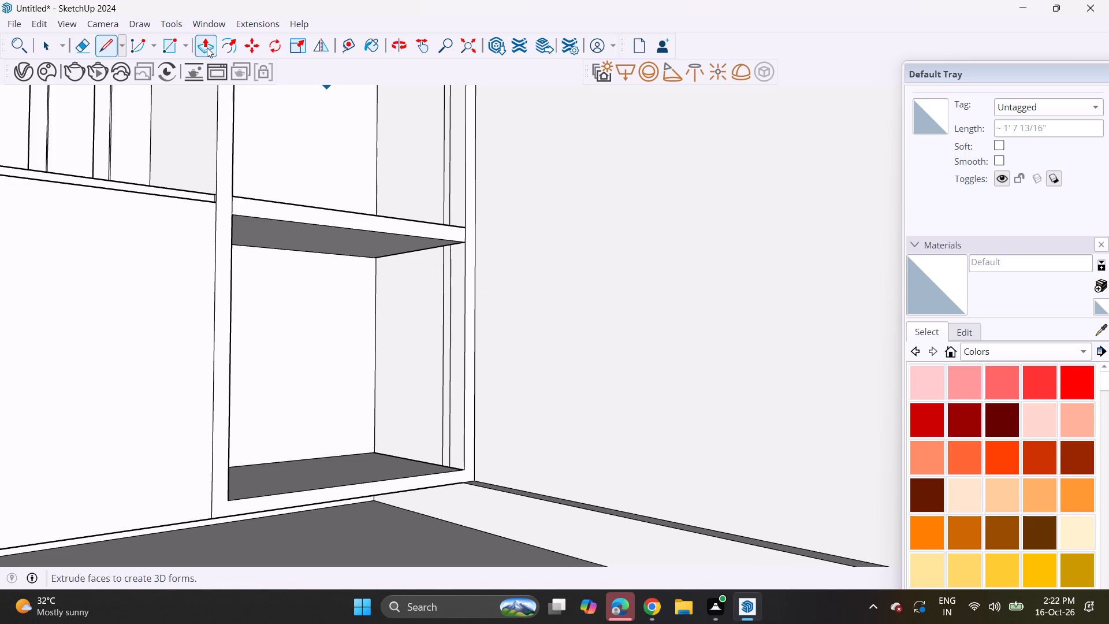
pyautogui.click(207, 47)
pyautogui.click(448, 418)
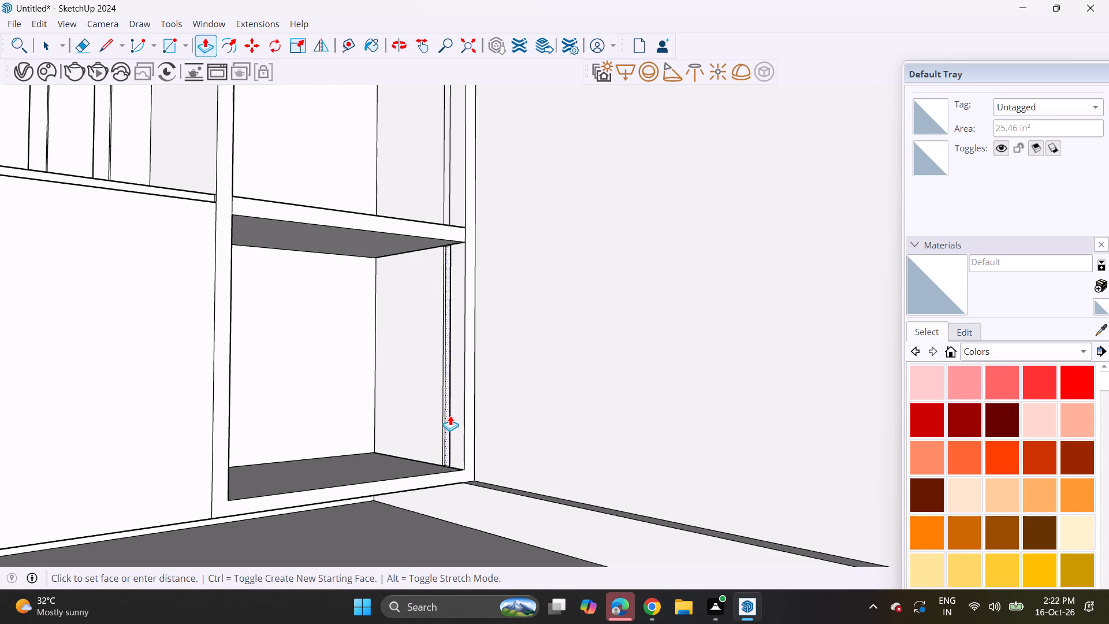
pyautogui.click(450, 415)
# Repeat the same Push/Pull on the narrow strips in the fourth, third, second and top compartments.
pyautogui.doubleClick(448, 205)
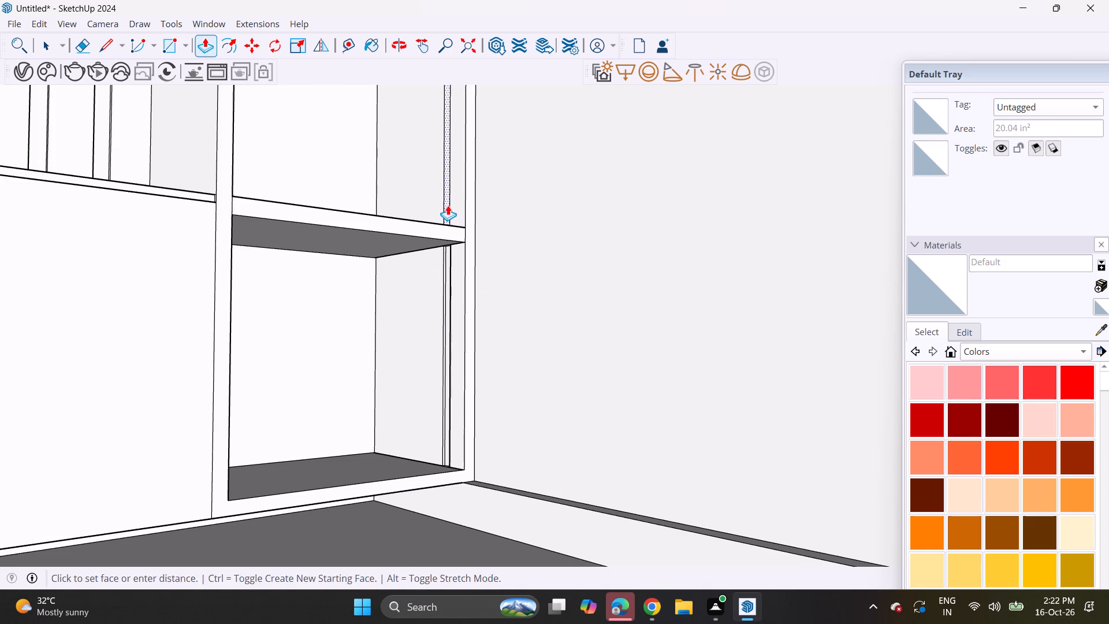
pyautogui.keyDown('shift'); pyautogui.moveTo(455, 179); pyautogui.dragTo(460, 621, button='middle'); pyautogui.keyUp('shift')
pyautogui.doubleClick(452, 424)
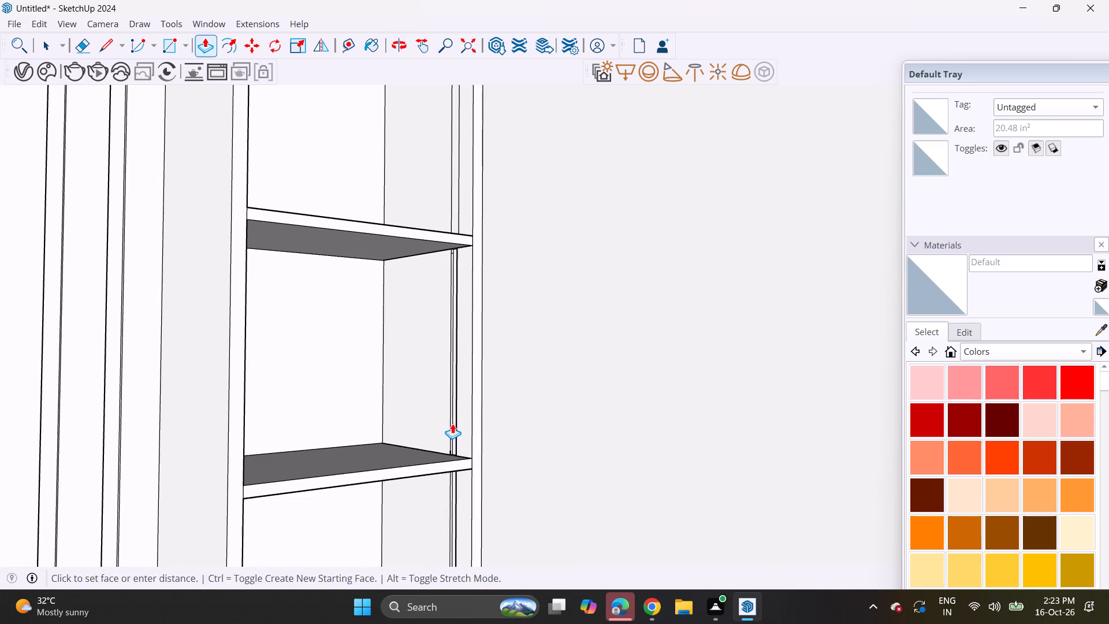
pyautogui.keyDown('shift'); pyautogui.moveTo(456, 315); pyautogui.dragTo(461, 581, button='middle'); pyautogui.keyUp('shift')
pyautogui.doubleClick(457, 489)
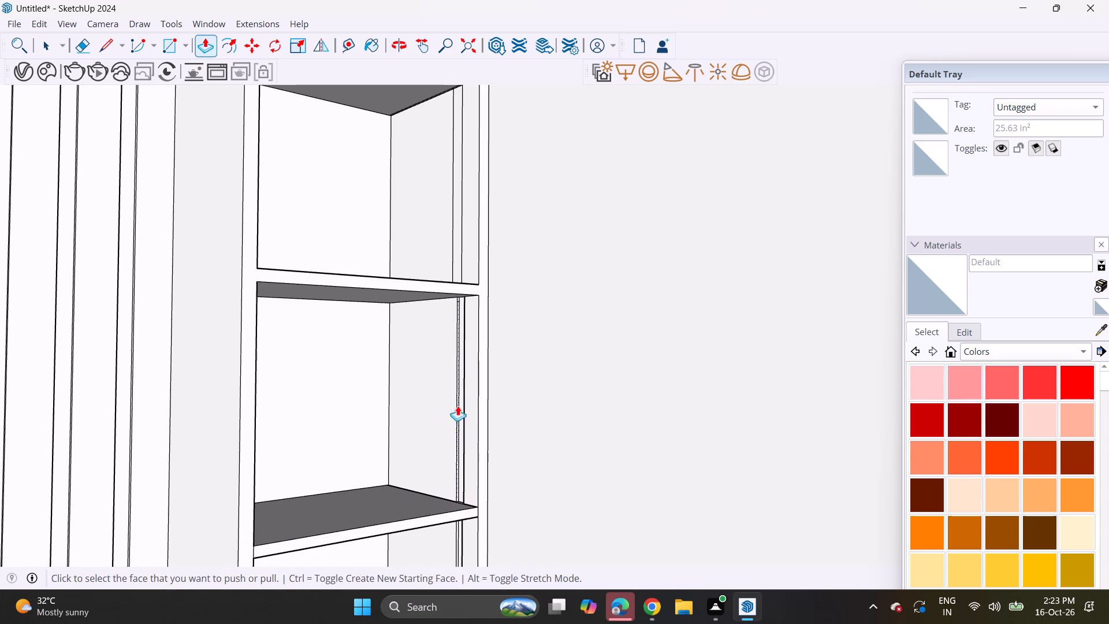
pyautogui.keyDown('shift'); pyautogui.moveTo(459, 410); pyautogui.dragTo(460, 578, button='middle'); pyautogui.keyUp('shift')
pyautogui.doubleClick(463, 442)
pyautogui.scroll(-3, 465, 498)
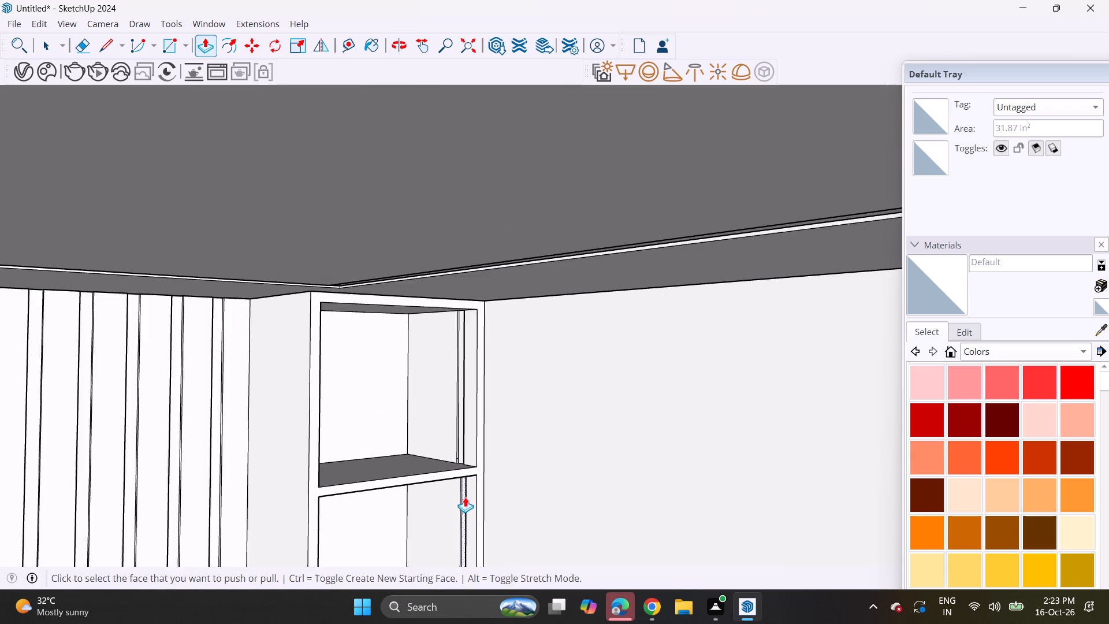
# Group both faces of the narrow vertical strip in the bottom compartment of the shelf unit left of the TV.
pyautogui.scroll(-3, 465, 497)
pyautogui.moveTo(468, 505); pyautogui.dragTo(384, 451, button='middle')
pyautogui.scroll(-10, 362, 452)
pyautogui.moveTo(348, 481); pyautogui.dragTo(586, 414, button='middle')
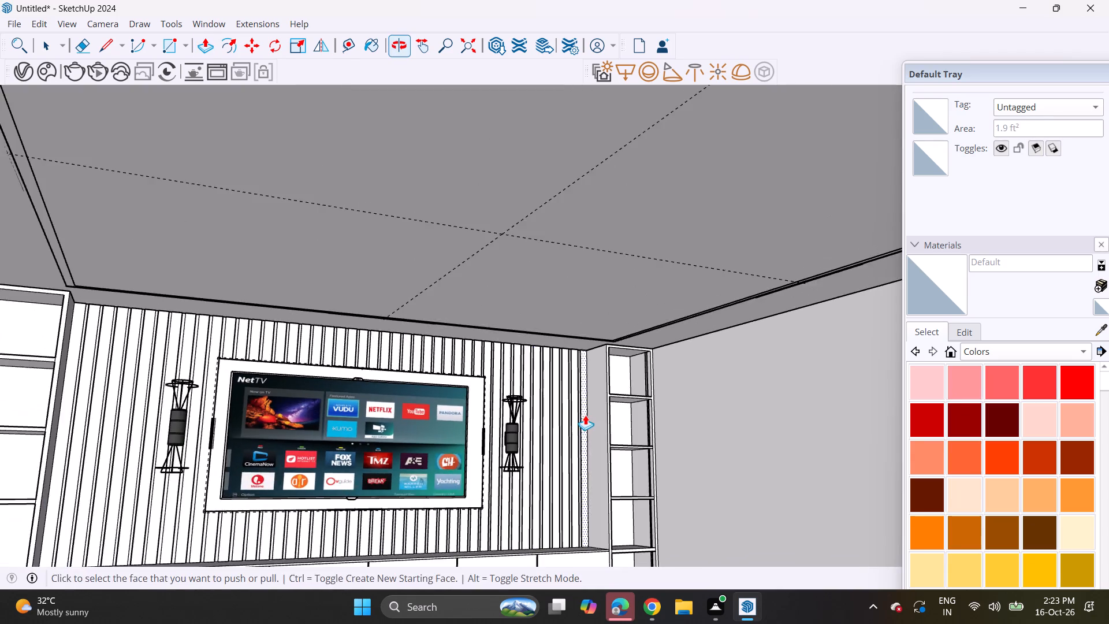
pyautogui.moveTo(574, 429); pyautogui.dragTo(448, 448, button='middle')
pyautogui.keyDown('shift'); pyautogui.moveTo(379, 466); pyautogui.dragTo(463, 403, button='middle'); pyautogui.keyUp('shift')
pyautogui.moveTo(453, 436); pyautogui.dragTo(427, 459, button='middle')
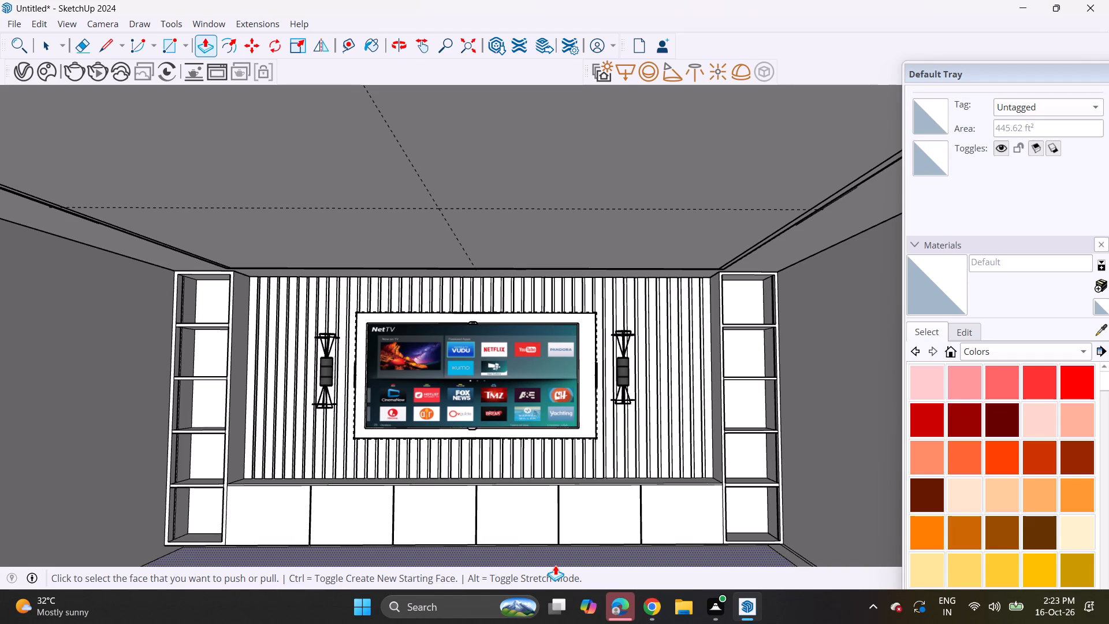
pyautogui.press('space')
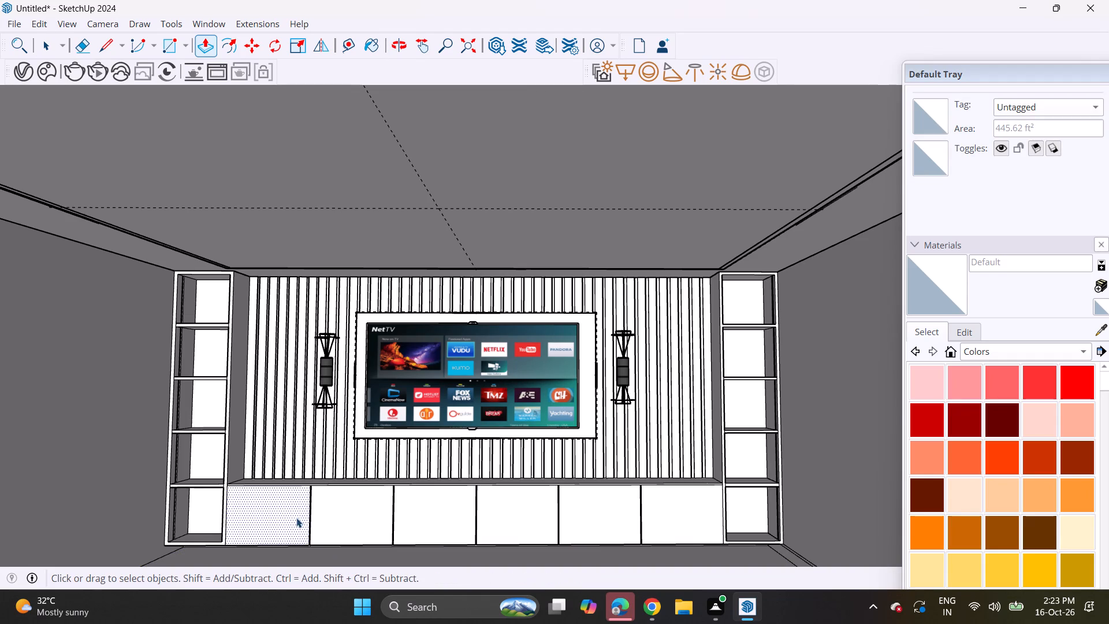
pyautogui.scroll(7, 178, 510)
pyautogui.scroll(16, 173, 508)
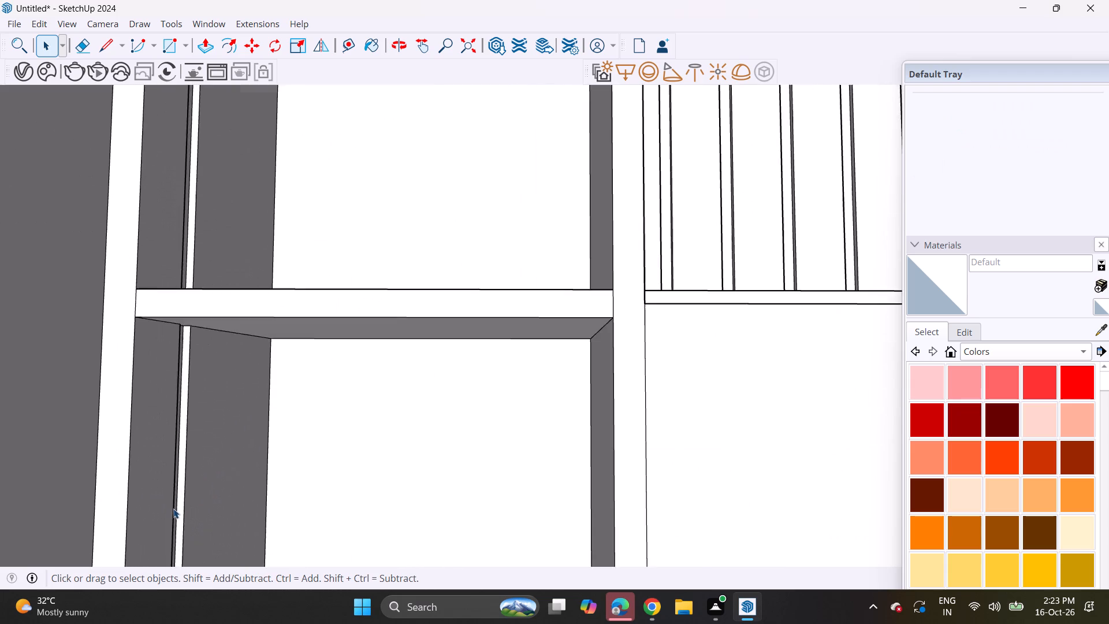
pyautogui.scroll(10, 173, 508)
pyautogui.moveTo(199, 516); pyautogui.dragTo(177, 532, button='middle')
pyautogui.scroll(5, 158, 528)
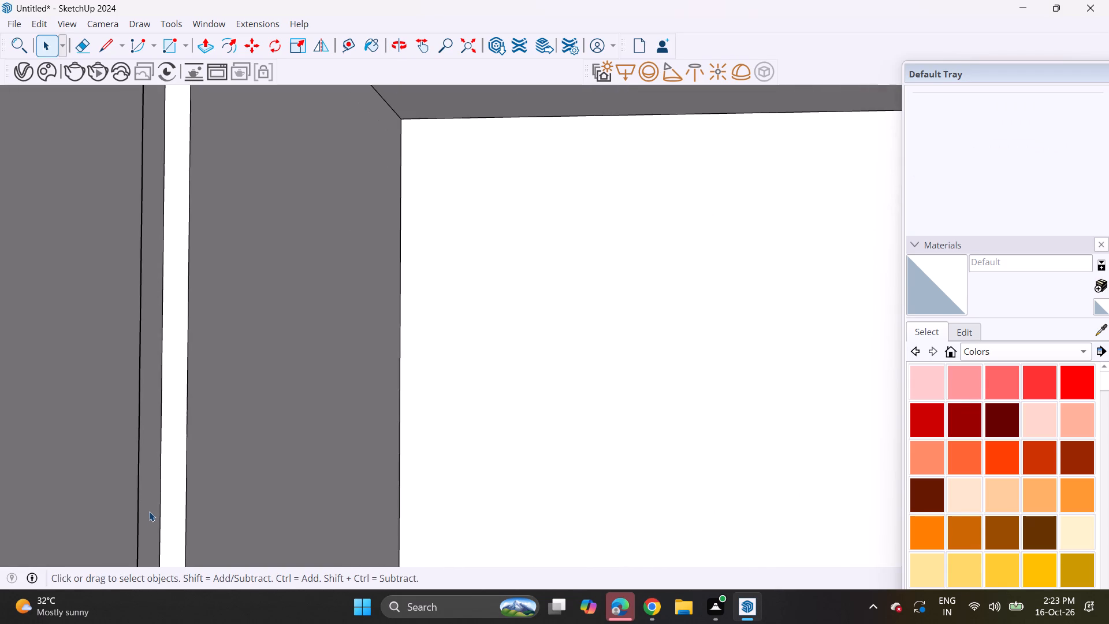
pyautogui.click(148, 508)
pyautogui.keyDown('ctrl'); pyautogui.click(173, 521); pyautogui.keyUp('ctrl')
pyautogui.rightClick(171, 524)
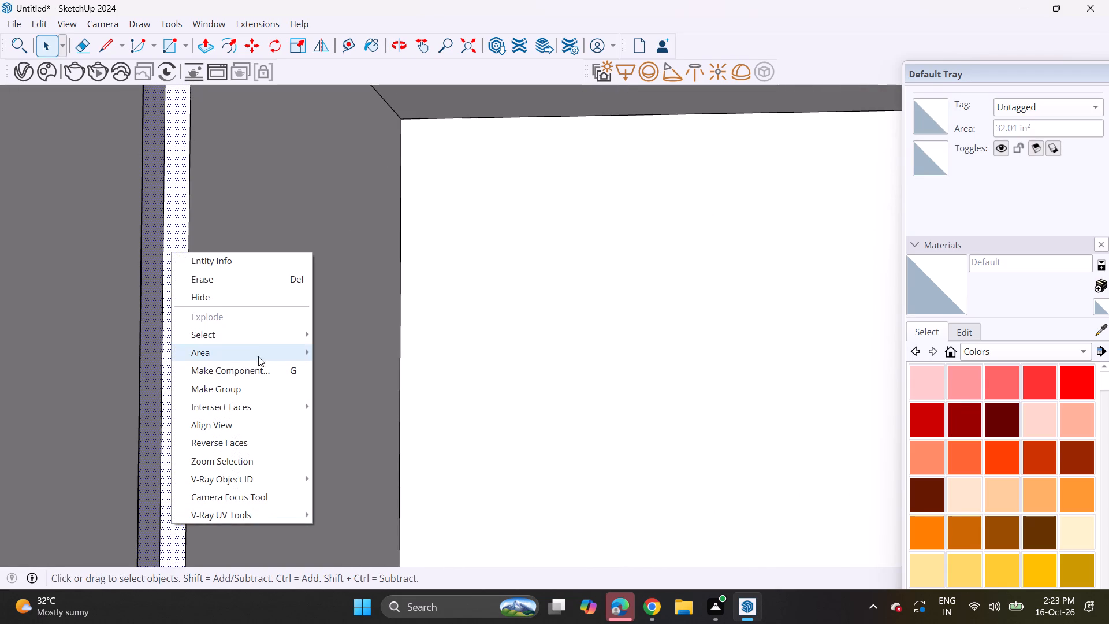
pyautogui.click(217, 391)
# Group both faces of the vertical strip in the left shelf unit's fourth compartment from the top.
pyautogui.scroll(-10, 209, 370)
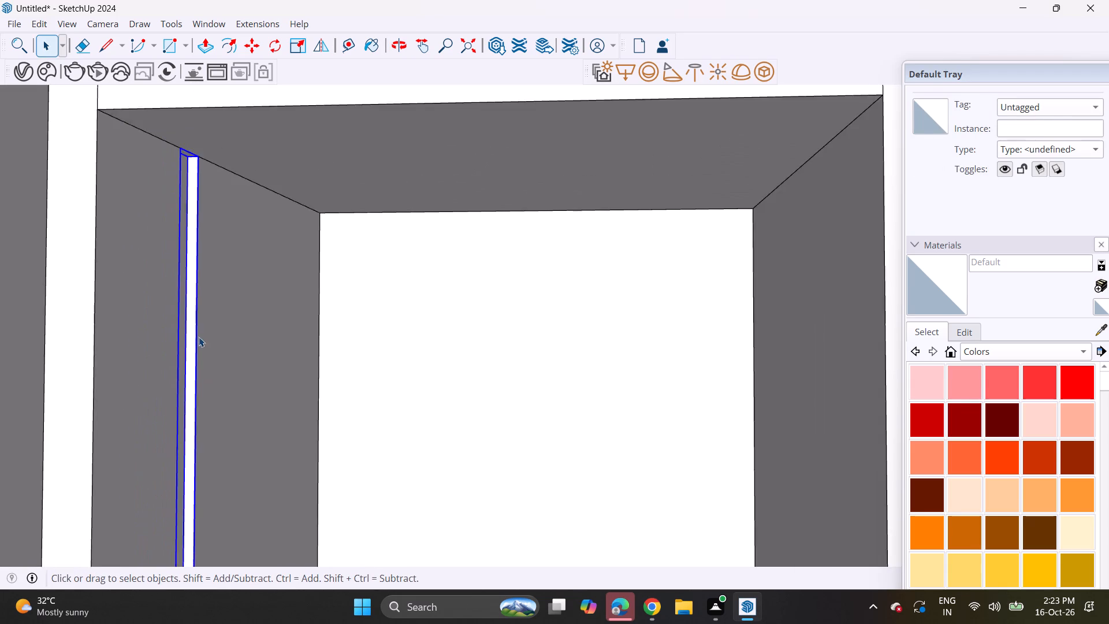
pyautogui.scroll(-5, 199, 337)
pyautogui.moveTo(222, 248); pyautogui.dragTo(255, 528, button='middle')
pyautogui.scroll(13, 223, 436)
pyautogui.click(233, 461)
pyautogui.keyDown('ctrl'); pyautogui.click(249, 465); pyautogui.keyUp('ctrl')
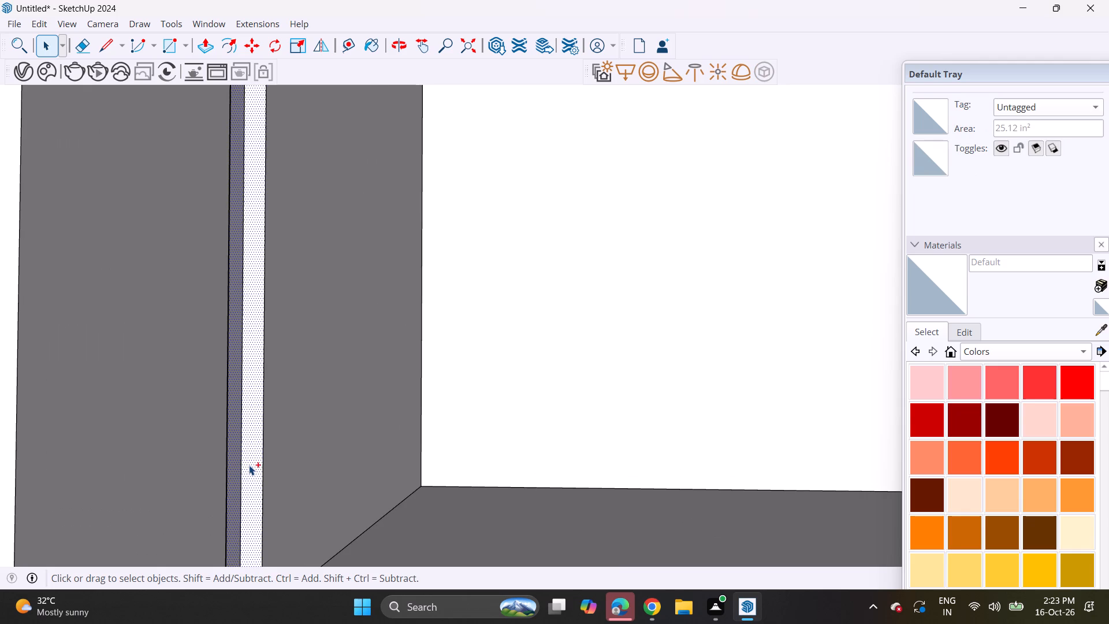
pyautogui.rightClick(248, 466)
pyautogui.click(289, 332)
# Group both faces of the vertical strip in the left shelf unit's third compartment.
pyautogui.scroll(-3, 261, 344)
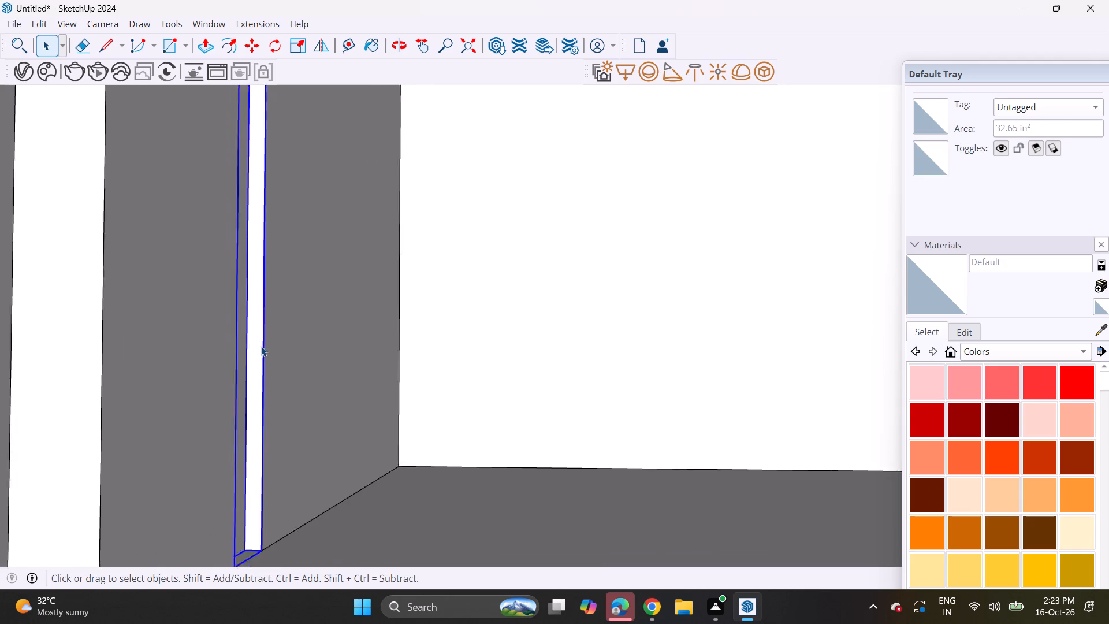
pyautogui.scroll(-12, 261, 346)
pyautogui.keyDown('shift'); pyautogui.moveTo(260, 281); pyautogui.dragTo(271, 618, button='middle'); pyautogui.keyUp('shift')
pyautogui.keyDown('shift'); pyautogui.moveTo(282, 362); pyautogui.dragTo(282, 385, button='middle'); pyautogui.keyUp('shift')
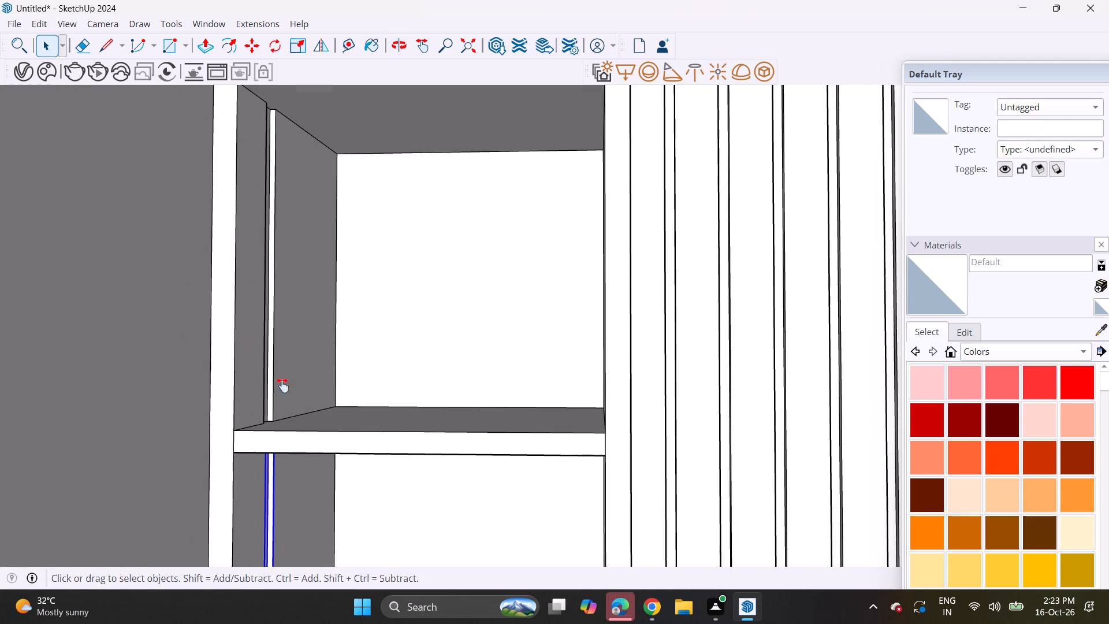
pyautogui.keyDown('shift'); pyautogui.moveTo(282, 385); pyautogui.dragTo(278, 455, button='middle'); pyautogui.keyUp('shift')
pyautogui.scroll(14, 270, 460)
pyautogui.click(240, 464)
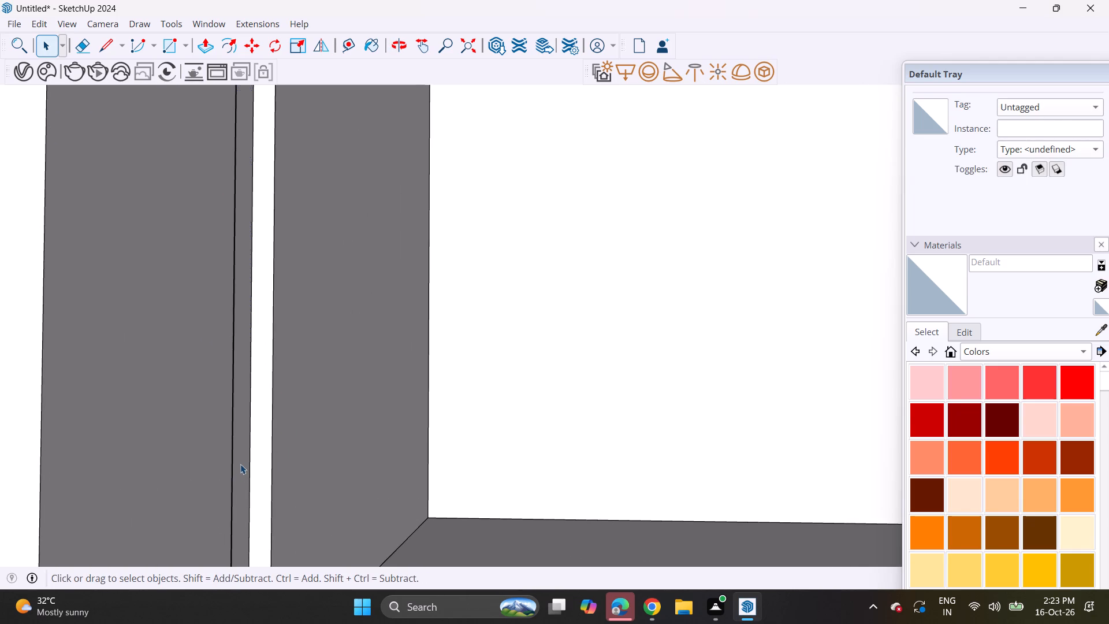
pyautogui.keyDown('ctrl'); pyautogui.click(256, 471); pyautogui.keyUp('ctrl')
pyautogui.keyDown('ctrl'); pyautogui.rightClick(256, 471); pyautogui.keyUp('ctrl')
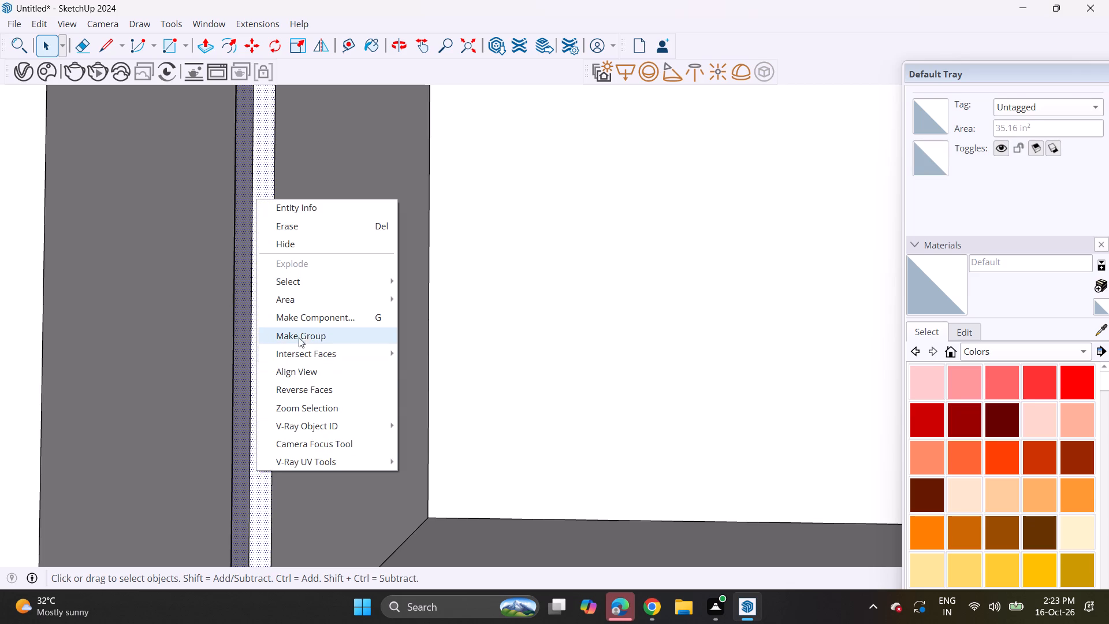
pyautogui.click(300, 333)
# Group both faces of the vertical strip in the left shelf unit's second compartment from the top.
pyautogui.scroll(-17, 285, 339)
pyautogui.keyDown('shift'); pyautogui.moveTo(292, 280); pyautogui.dragTo(283, 396, button='middle'); pyautogui.keyUp('shift')
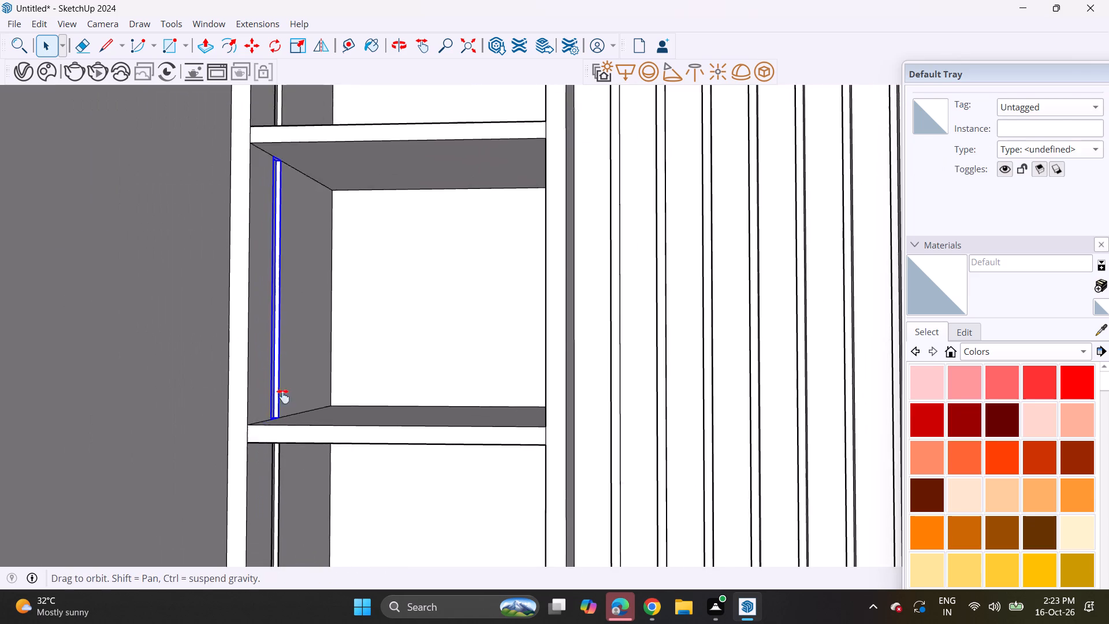
pyautogui.keyDown('shift'); pyautogui.moveTo(283, 396); pyautogui.dragTo(278, 567, button='middle'); pyautogui.keyUp('shift')
pyautogui.scroll(17, 265, 374)
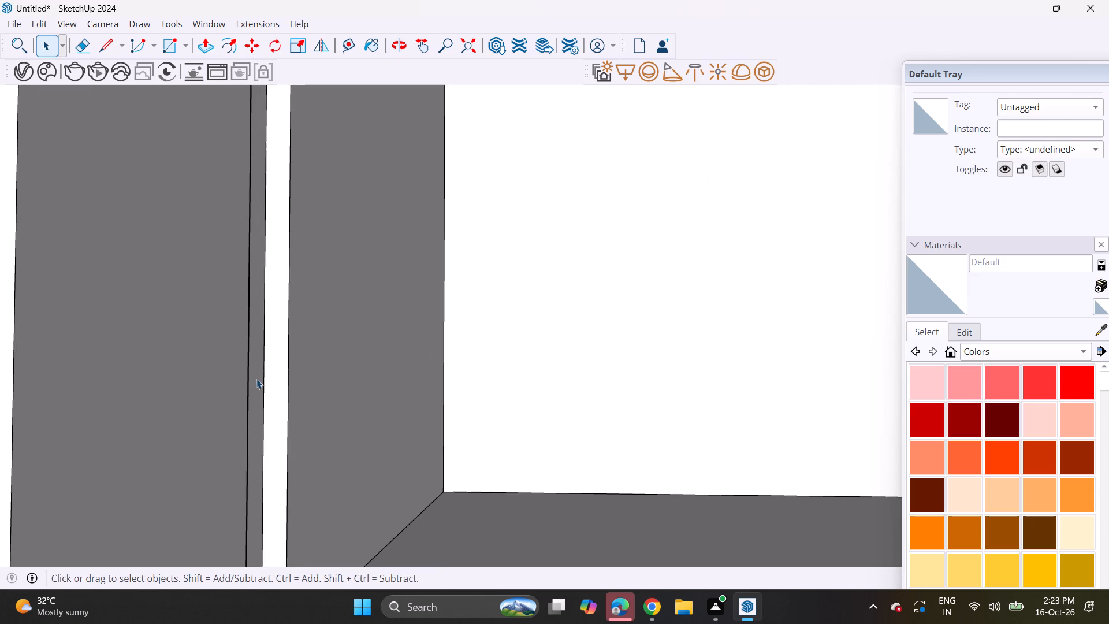
pyautogui.click(256, 379)
pyautogui.keyDown('ctrl'); pyautogui.click(278, 400); pyautogui.keyUp('ctrl')
pyautogui.keyDown('ctrl'); pyautogui.rightClick(278, 400); pyautogui.keyUp('ctrl')
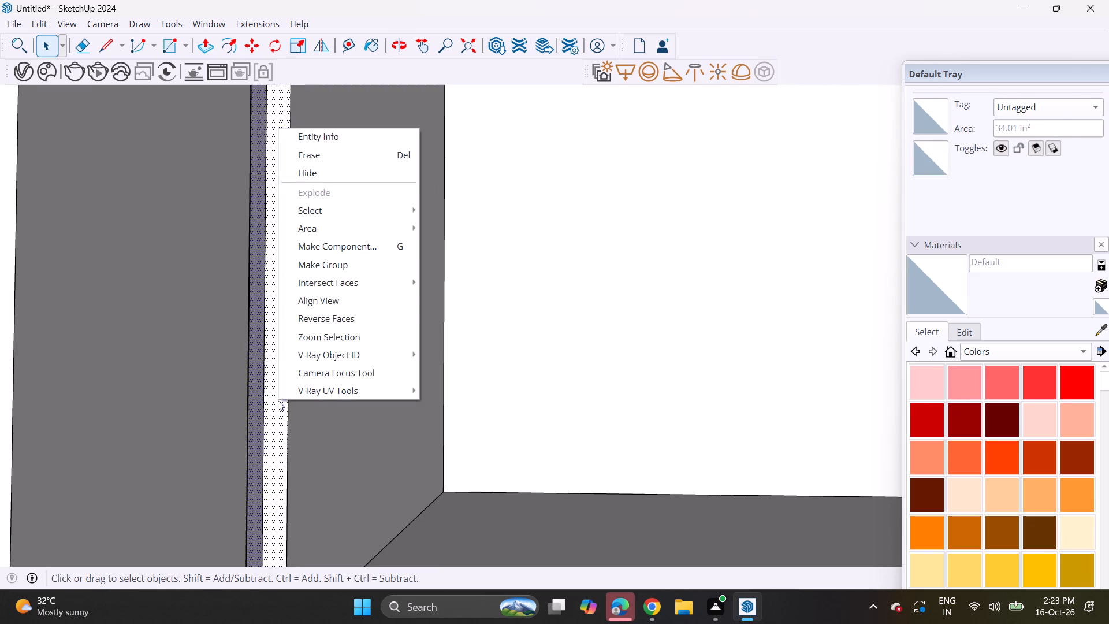
pyautogui.click(332, 266)
# Group both faces of the vertical strip in the left shelf unit's top compartment.
pyautogui.scroll(-2, 276, 341)
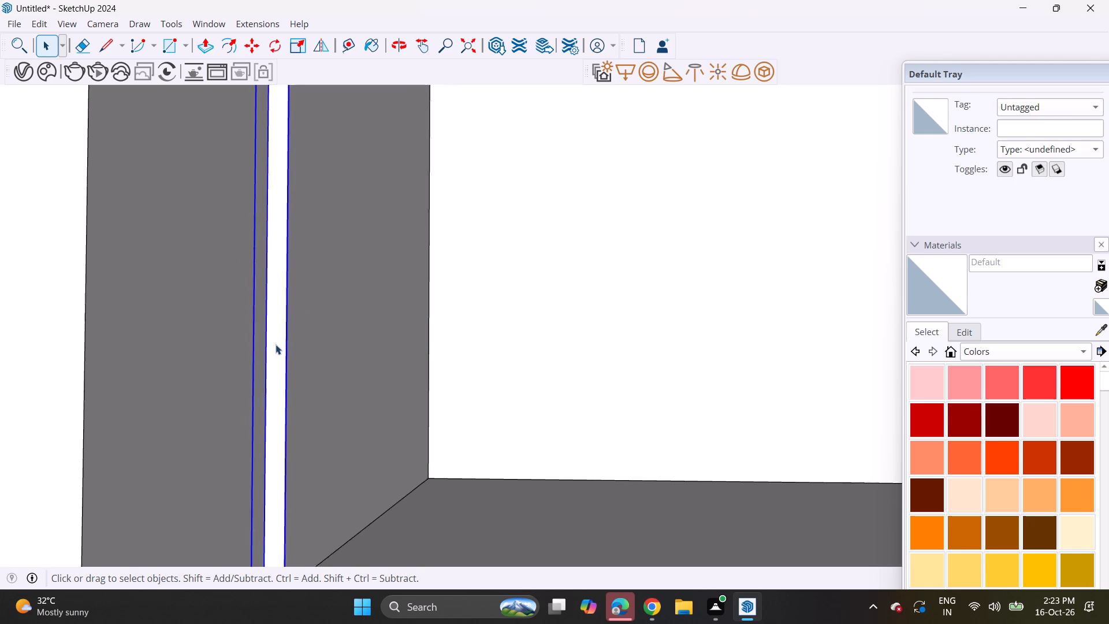
pyautogui.scroll(-14, 276, 344)
pyautogui.keyDown('shift'); pyautogui.moveTo(286, 295); pyautogui.dragTo(240, 588, button='middle'); pyautogui.keyUp('shift')
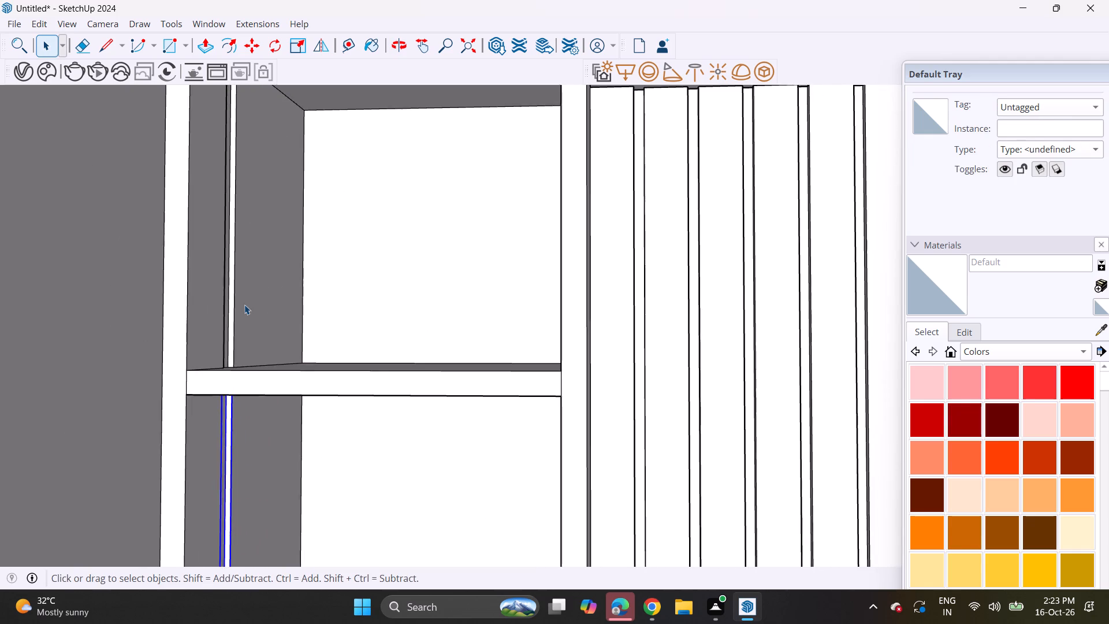
pyautogui.scroll(15, 244, 304)
pyautogui.click(213, 349)
pyautogui.keyDown('ctrl'); pyautogui.click(222, 357); pyautogui.keyUp('ctrl')
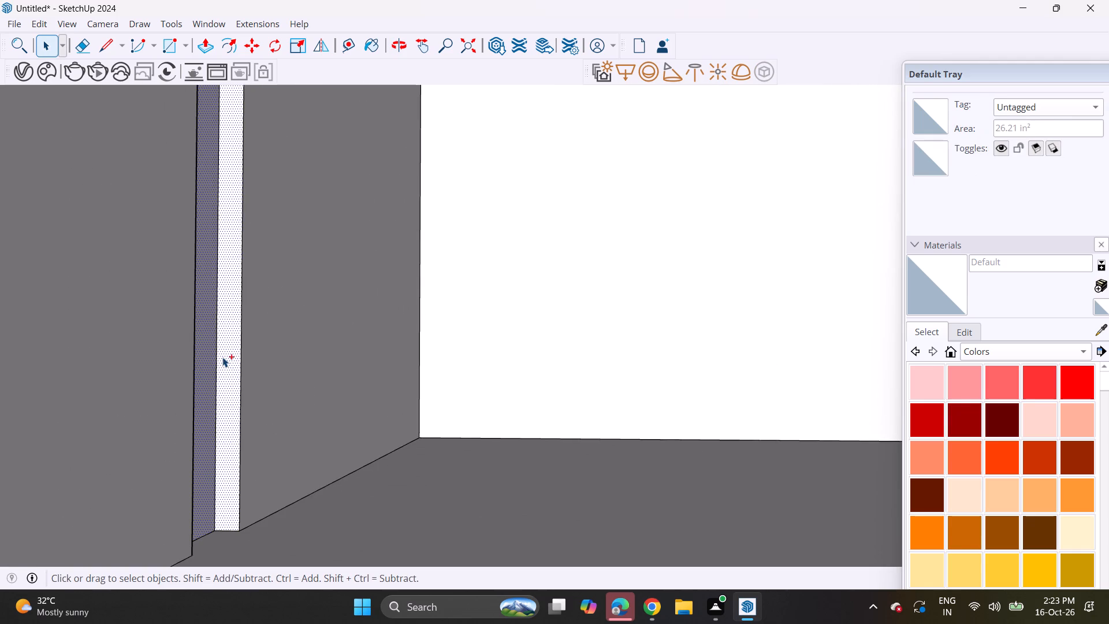
pyautogui.rightClick(222, 357)
pyautogui.click(273, 226)
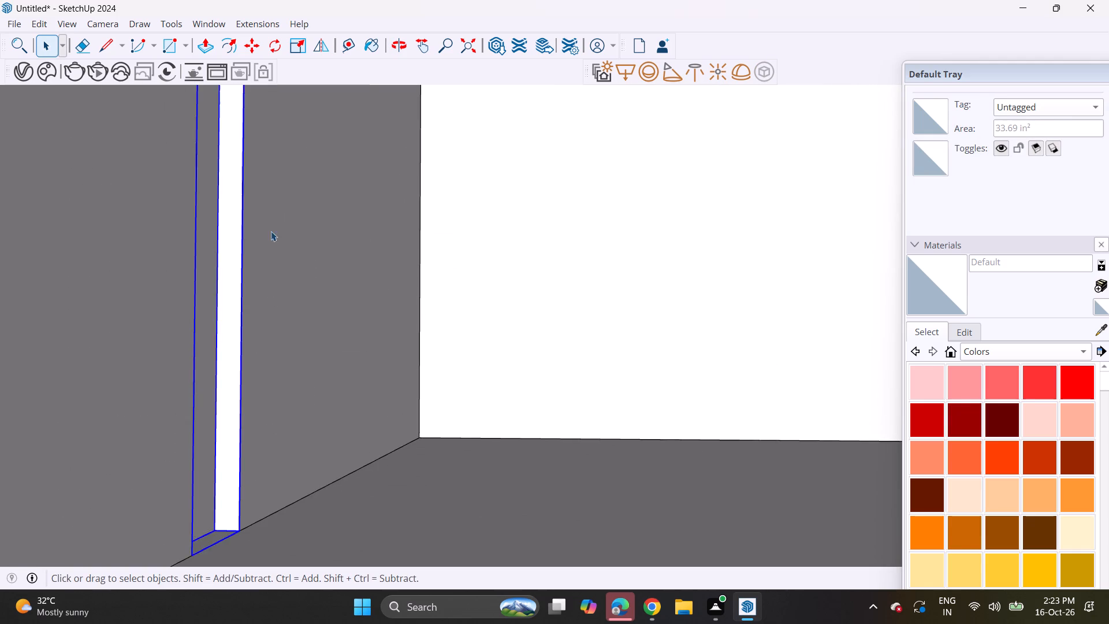
pyautogui.scroll(-12, 251, 281)
pyautogui.keyDown('shift'); pyautogui.moveTo(229, 477); pyautogui.dragTo(253, 278, button='middle'); pyautogui.keyUp('shift')
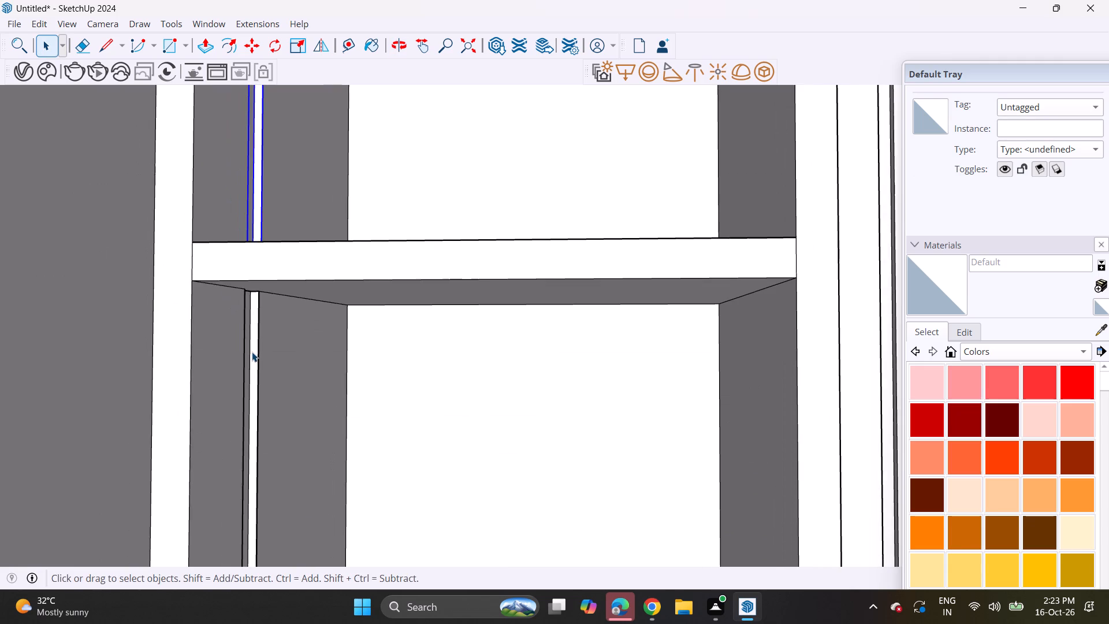
pyautogui.click(252, 352)
pyautogui.scroll(-13, 252, 354)
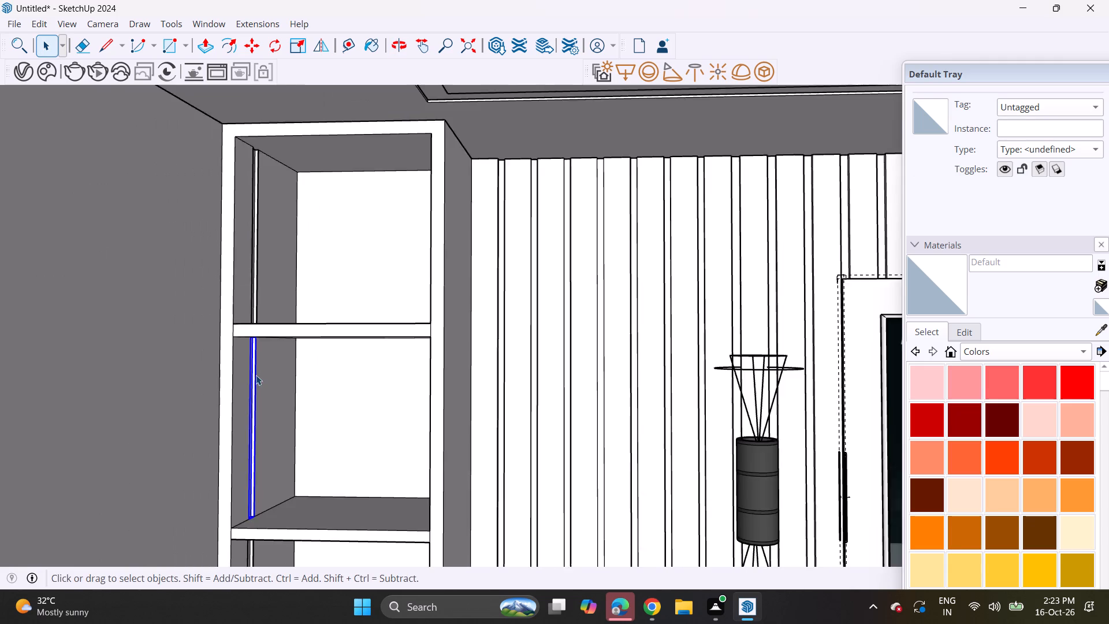
# Group both faces of the narrow vertical strip in the bottom compartment of the shelf unit right of the TV.
pyautogui.scroll(-2, 256, 375)
pyautogui.moveTo(289, 404); pyautogui.dragTo(0, 274, button='middle')
pyautogui.moveTo(741, 393); pyautogui.dragTo(137, 271, button='middle')
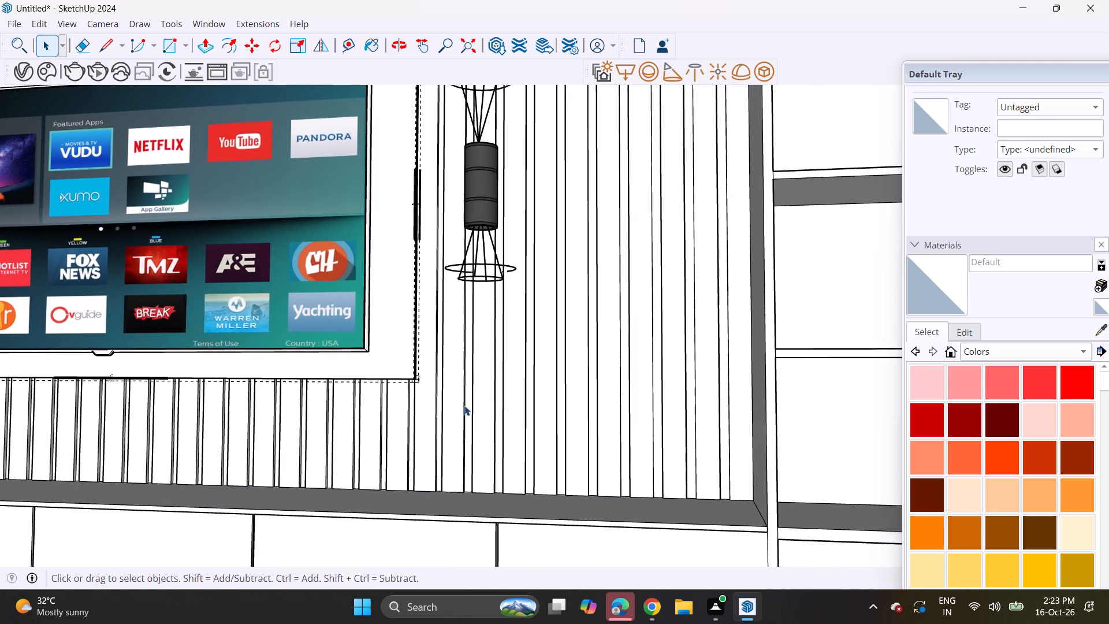
pyautogui.keyDown('shift'); pyautogui.moveTo(426, 406); pyautogui.dragTo(27, 373, button='middle'); pyautogui.keyUp('shift')
pyautogui.moveTo(108, 385); pyautogui.dragTo(328, 407, button='middle')
pyautogui.keyDown('shift'); pyautogui.moveTo(188, 411); pyautogui.dragTo(619, 333, button='middle'); pyautogui.keyUp('shift')
pyautogui.moveTo(139, 424); pyautogui.dragTo(236, 408, button='middle')
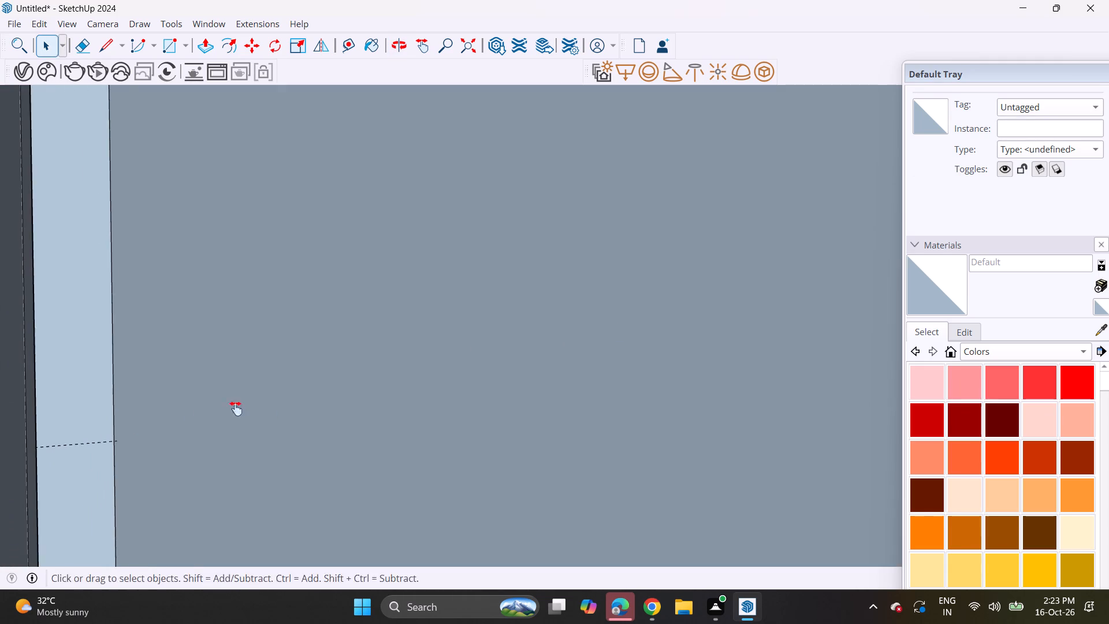
pyautogui.moveTo(236, 408); pyautogui.dragTo(671, 322, button='middle')
pyautogui.keyDown('shift'); pyautogui.moveTo(328, 378); pyautogui.dragTo(411, 162, button='middle'); pyautogui.keyUp('shift')
pyautogui.keyDown('shift'); pyautogui.scroll(1, 388, 302); pyautogui.keyUp('shift')
pyautogui.scroll(9, 425, 303)
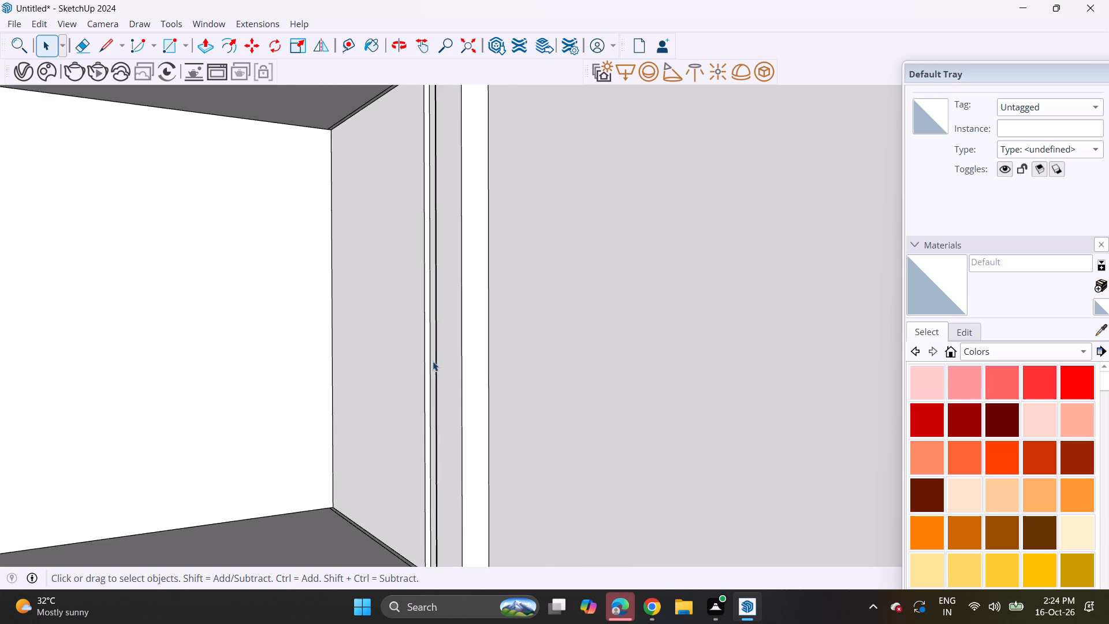
pyautogui.scroll(10, 433, 361)
pyautogui.click(432, 366)
pyautogui.keyDown('ctrl'); pyautogui.click(417, 379); pyautogui.keyUp('ctrl')
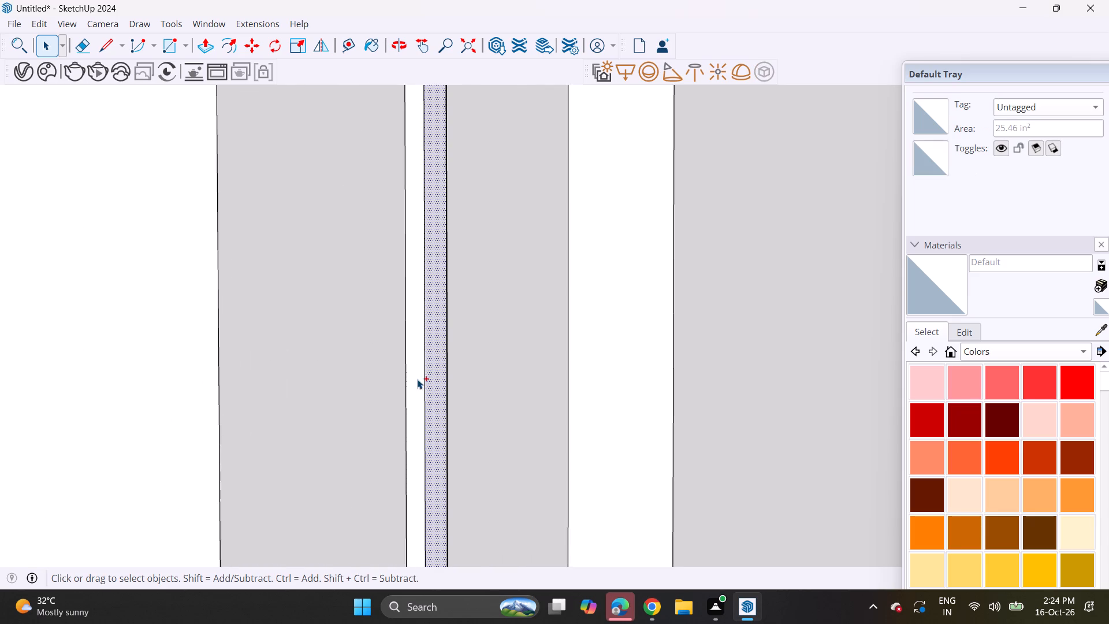
pyautogui.rightClick(416, 380)
pyautogui.click(483, 243)
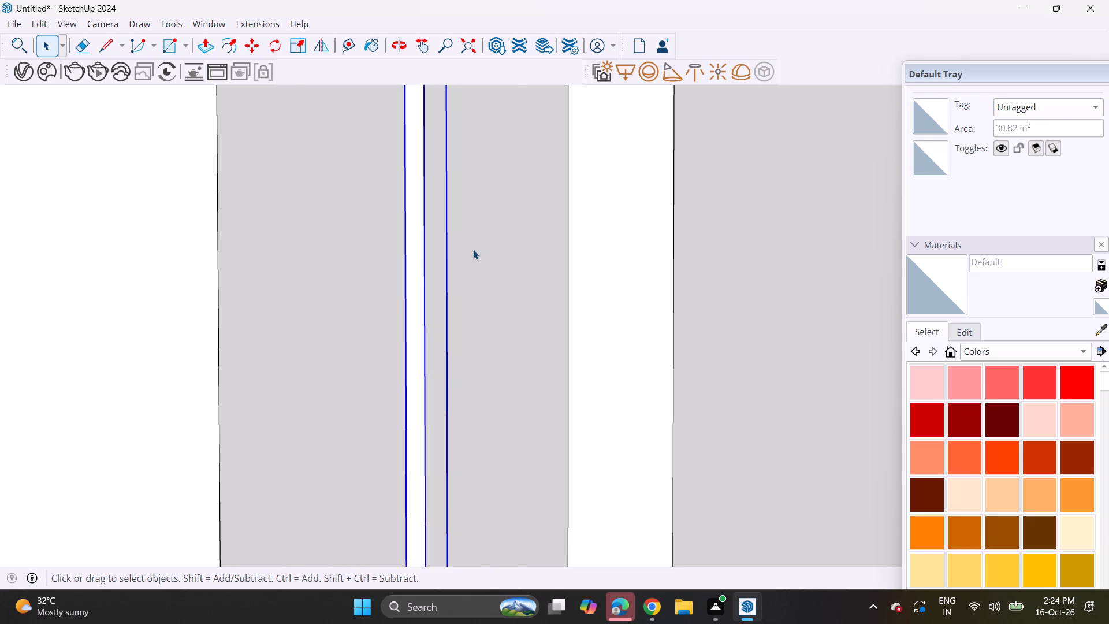
# Group both faces of the vertical strip in the right shelf unit's fourth compartment from the top.
pyautogui.scroll(-4, 440, 245)
pyautogui.keyDown('shift'); pyautogui.moveTo(440, 220); pyautogui.dragTo(440, 537, button='middle'); pyautogui.keyUp('shift')
pyautogui.keyDown('shift'); pyautogui.moveTo(456, 241); pyautogui.dragTo(456, 616, button='middle'); pyautogui.keyUp('shift')
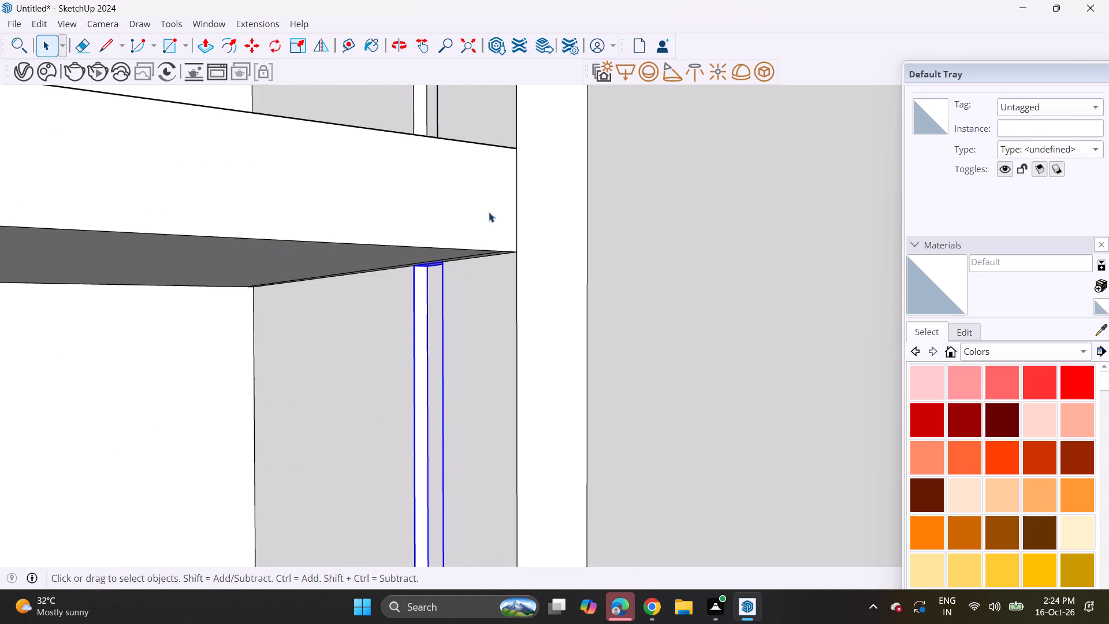
pyautogui.keyDown('shift'); pyautogui.moveTo(489, 224); pyautogui.dragTo(465, 523, button='middle'); pyautogui.keyUp('shift')
pyautogui.click(401, 374)
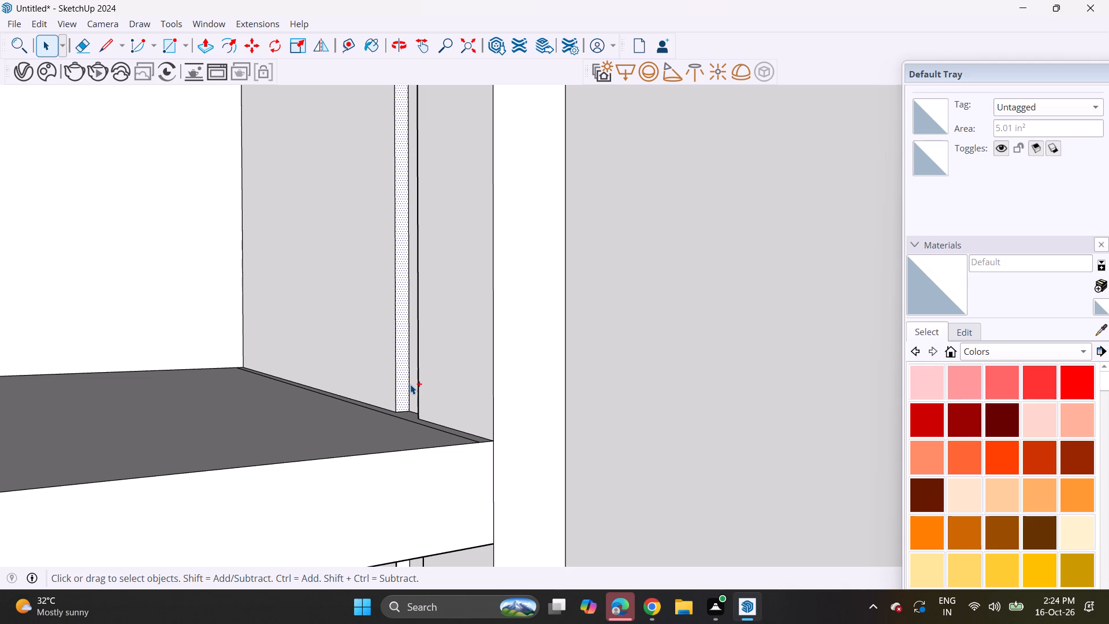
pyautogui.keyDown('ctrl'); pyautogui.click(414, 387); pyautogui.keyUp('ctrl')
pyautogui.rightClick(414, 387)
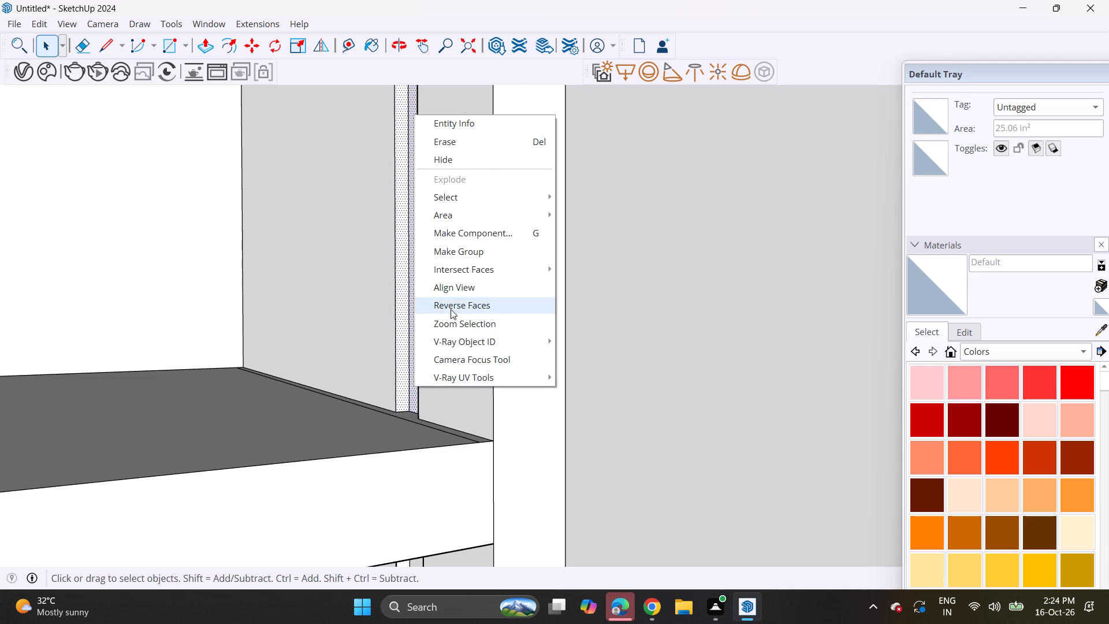
pyautogui.click(473, 247)
# Group both faces of the vertical strip in the right shelf unit's third compartment.
pyautogui.scroll(-4, 491, 257)
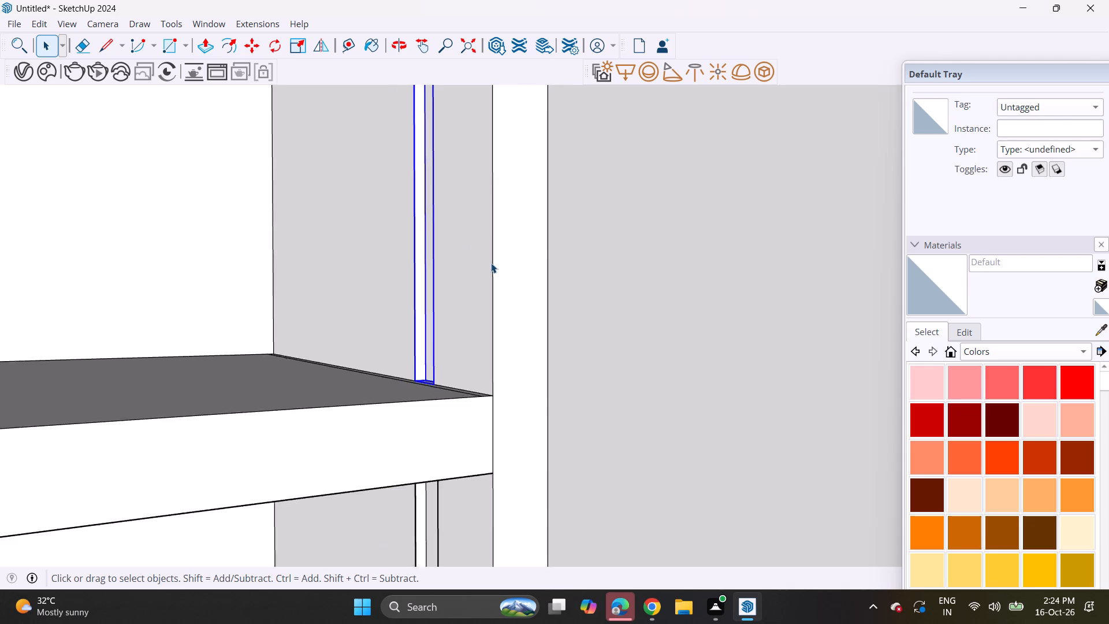
pyautogui.keyDown('shift'); pyautogui.moveTo(487, 245); pyautogui.dragTo(500, 612, button='middle'); pyautogui.keyUp('shift')
pyautogui.moveTo(498, 296); pyautogui.dragTo(497, 623, button='middle')
pyautogui.keyDown('shift'); pyautogui.moveTo(479, 261); pyautogui.dragTo(471, 602, button='middle'); pyautogui.keyUp('shift')
pyautogui.keyDown('shift'); pyautogui.moveTo(440, 344); pyautogui.dragTo(443, 487, button='middle'); pyautogui.keyUp('shift')
pyautogui.scroll(4, 425, 441)
pyautogui.click(434, 441)
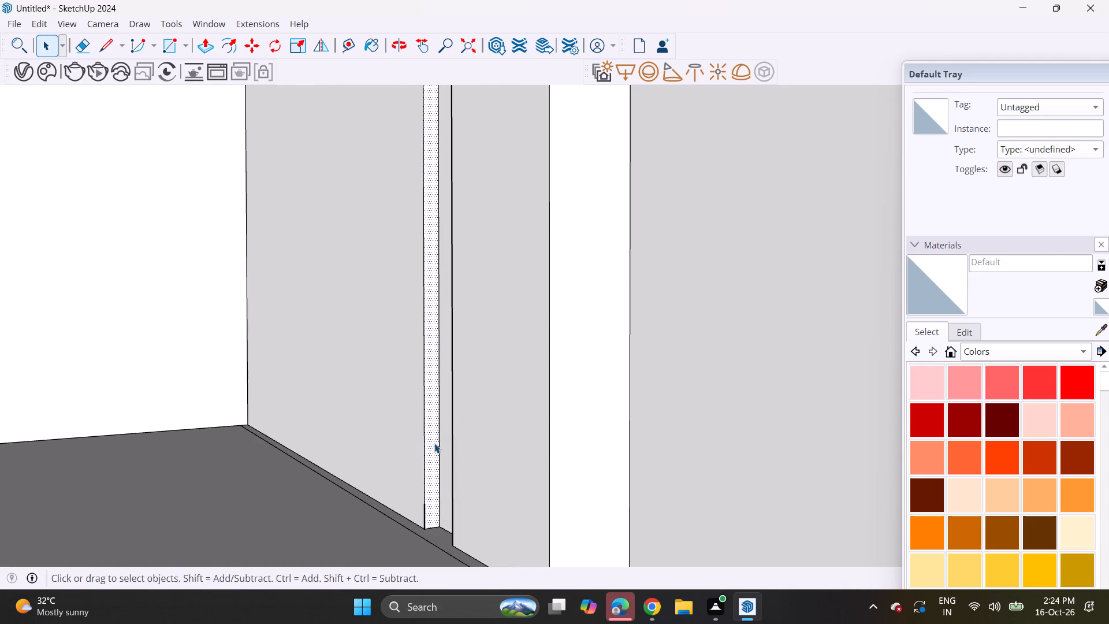
pyautogui.keyDown('ctrl'); pyautogui.click(443, 445); pyautogui.keyUp('ctrl')
pyautogui.rightClick(445, 445)
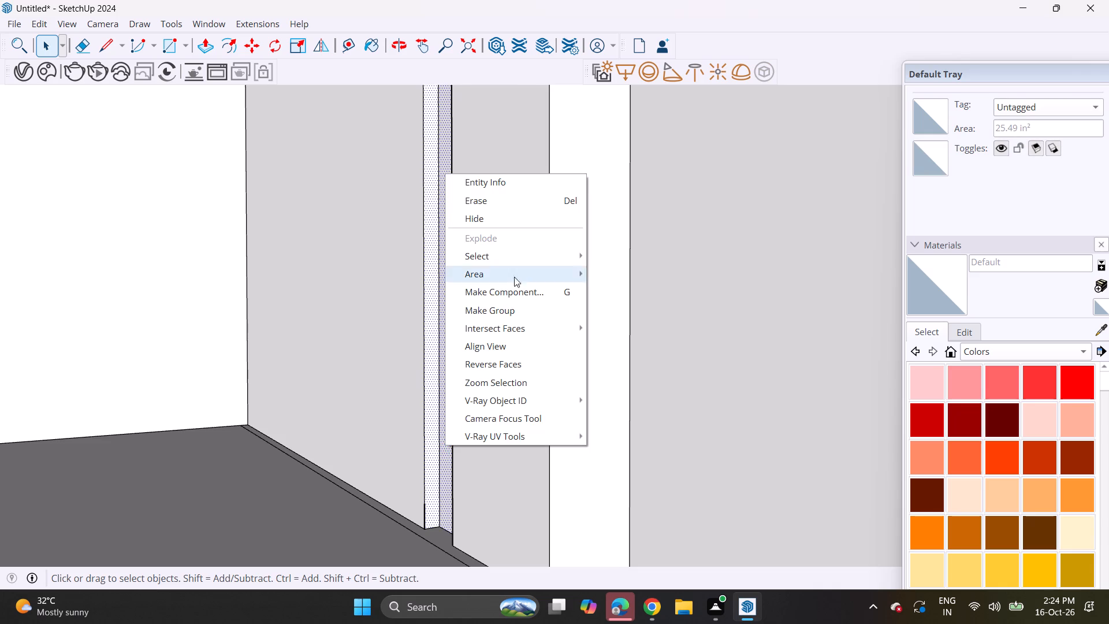
pyautogui.click(511, 303)
# Group both faces of the vertical strip in the right shelf unit's second compartment from the top.
pyautogui.scroll(-11, 508, 270)
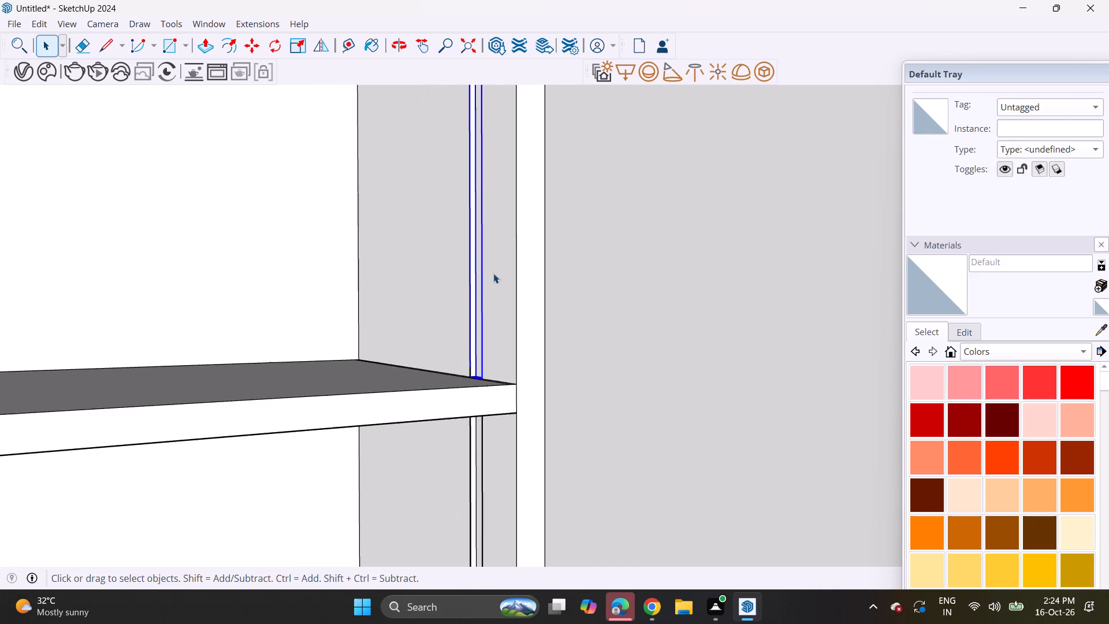
pyautogui.keyDown('shift'); pyautogui.moveTo(493, 265); pyautogui.dragTo(475, 548, button='middle'); pyautogui.keyUp('shift')
pyautogui.keyDown('shift'); pyautogui.moveTo(478, 265); pyautogui.dragTo(460, 587, button='middle'); pyautogui.keyUp('shift')
pyautogui.scroll(6, 448, 356)
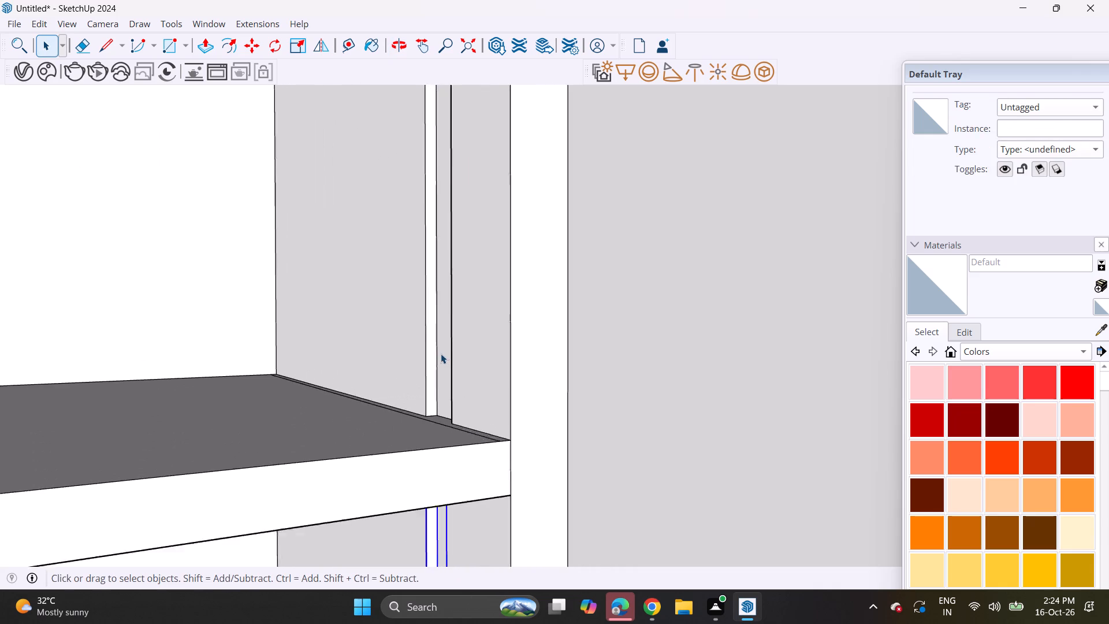
pyautogui.scroll(2, 441, 354)
pyautogui.click(433, 356)
pyautogui.keyDown('ctrl'); pyautogui.click(442, 358); pyautogui.keyUp('ctrl')
pyautogui.rightClick(442, 358)
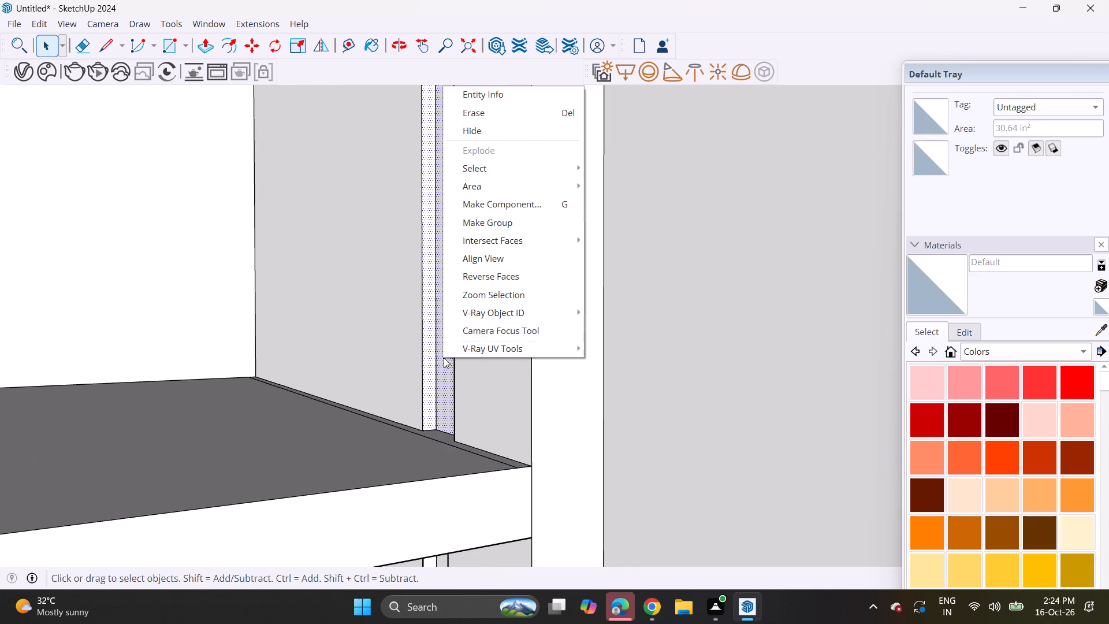
pyautogui.click(497, 220)
# Group the vertical strip in the right shelf unit's top compartment, including the small piece at its lower end.
pyautogui.scroll(-6, 531, 225)
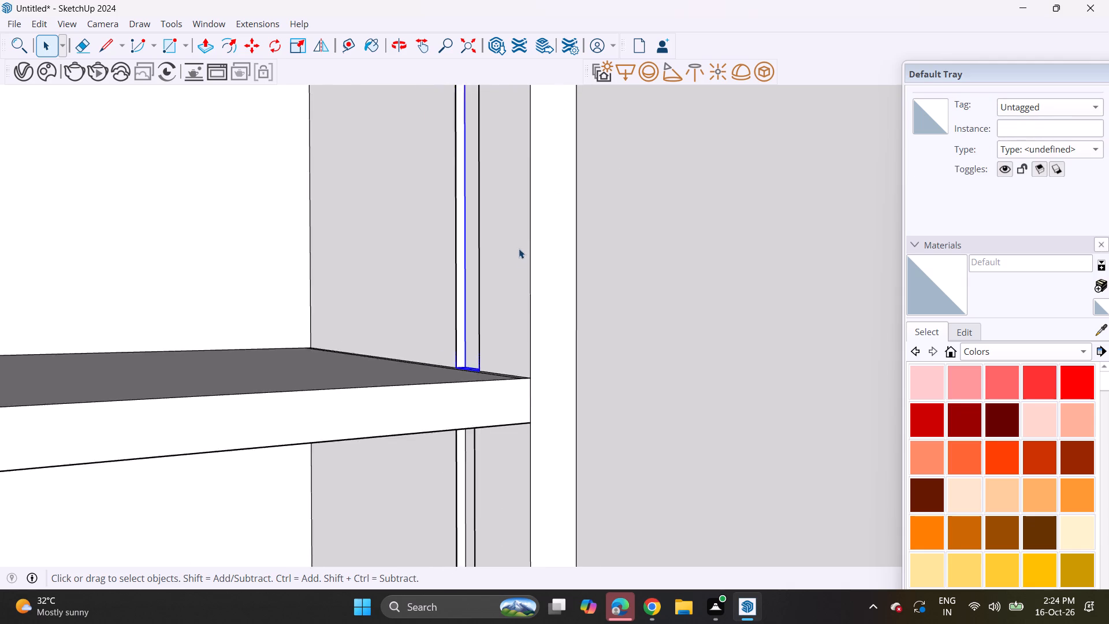
pyautogui.scroll(-6, 519, 248)
pyautogui.keyDown('shift'); pyautogui.moveTo(501, 284); pyautogui.dragTo(475, 590, button='middle'); pyautogui.keyUp('shift')
pyautogui.keyDown('shift'); pyautogui.moveTo(471, 302); pyautogui.dragTo(467, 623, button='middle'); pyautogui.keyUp('shift')
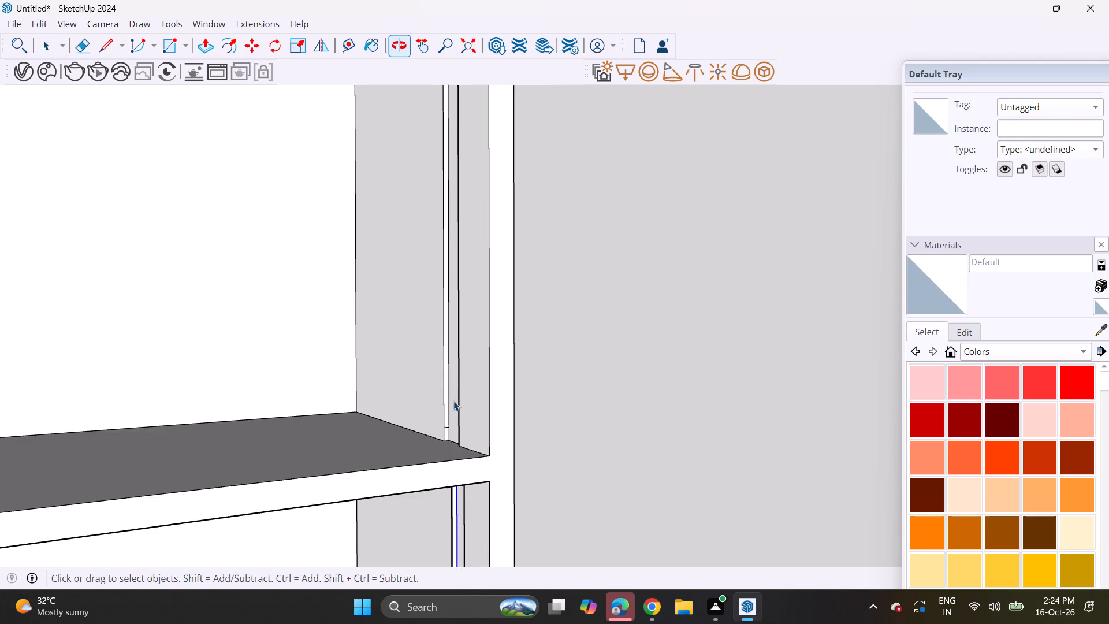
pyautogui.scroll(8, 453, 381)
pyautogui.keyDown('ctrl'); pyautogui.click(440, 472); pyautogui.keyUp('ctrl')
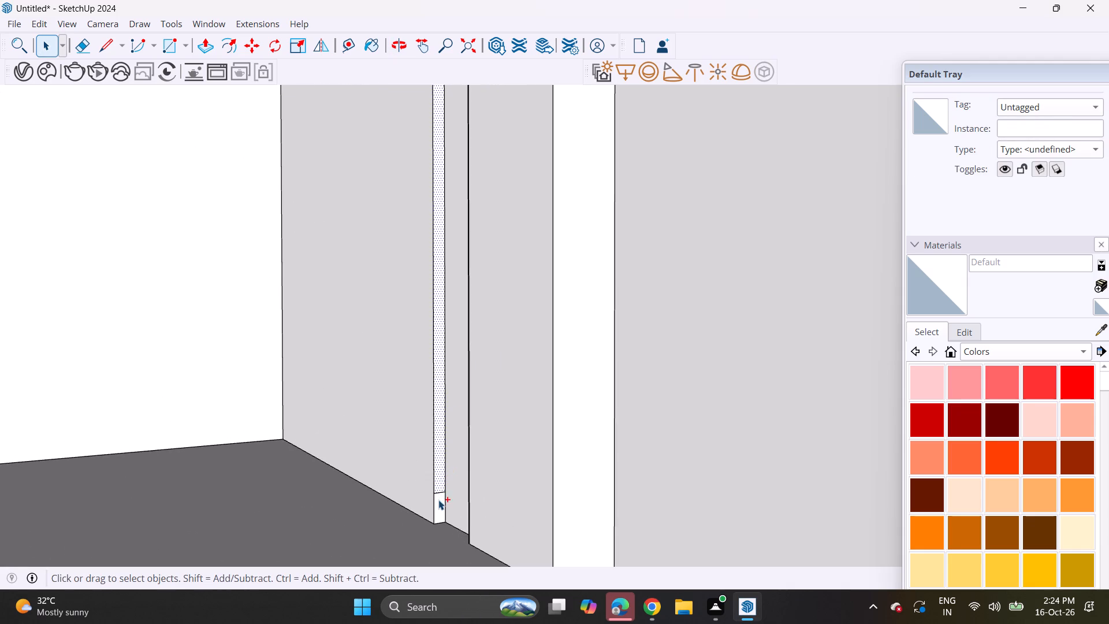
pyautogui.keyDown('ctrl'); pyautogui.click(438, 502); pyautogui.keyUp('ctrl')
pyautogui.keyDown('ctrl'); pyautogui.click(455, 480); pyautogui.keyUp('ctrl')
pyautogui.rightClick(455, 480)
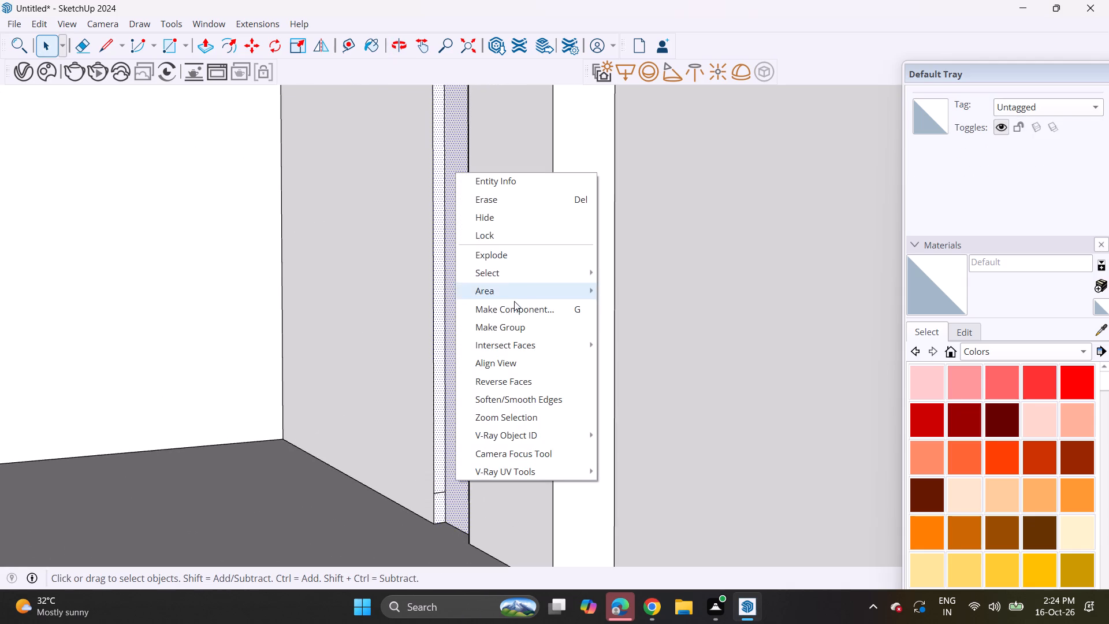
pyautogui.click(511, 327)
# Check which strip faces the new group in the right shelf unit's top compartment contains.
pyautogui.scroll(-6, 469, 337)
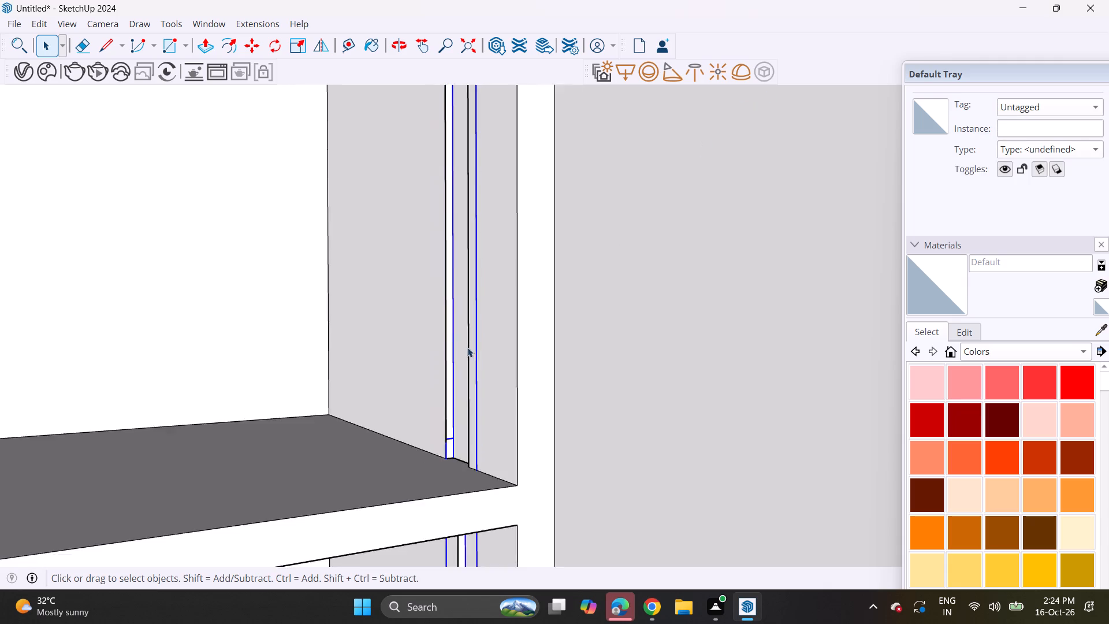
pyautogui.scroll(-12, 467, 347)
pyautogui.scroll(8, 464, 350)
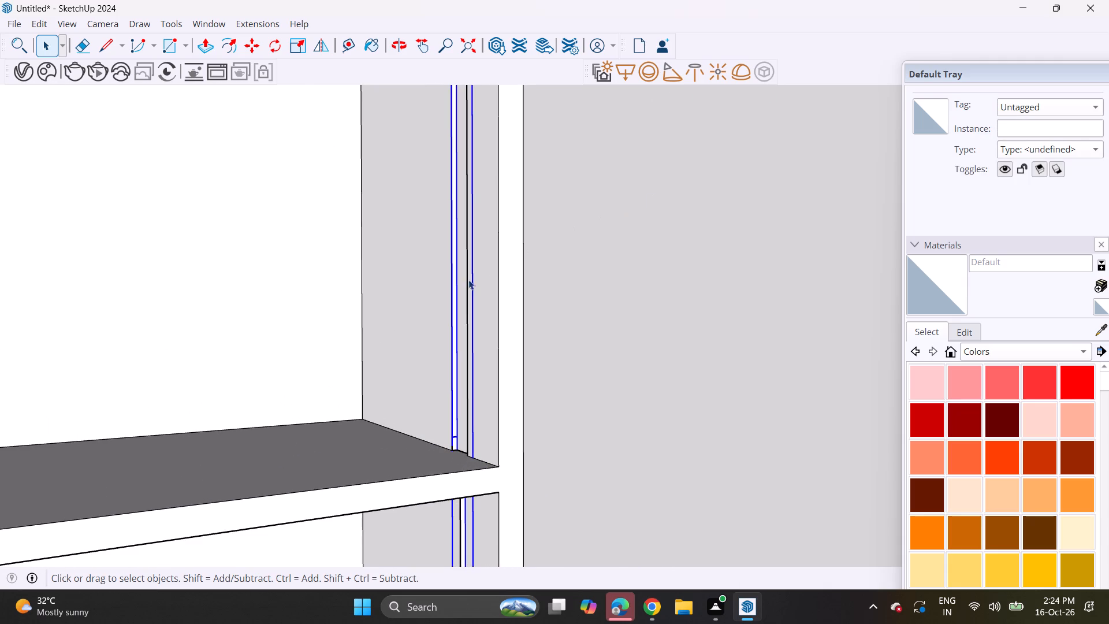
pyautogui.click(426, 317)
pyautogui.click(458, 329)
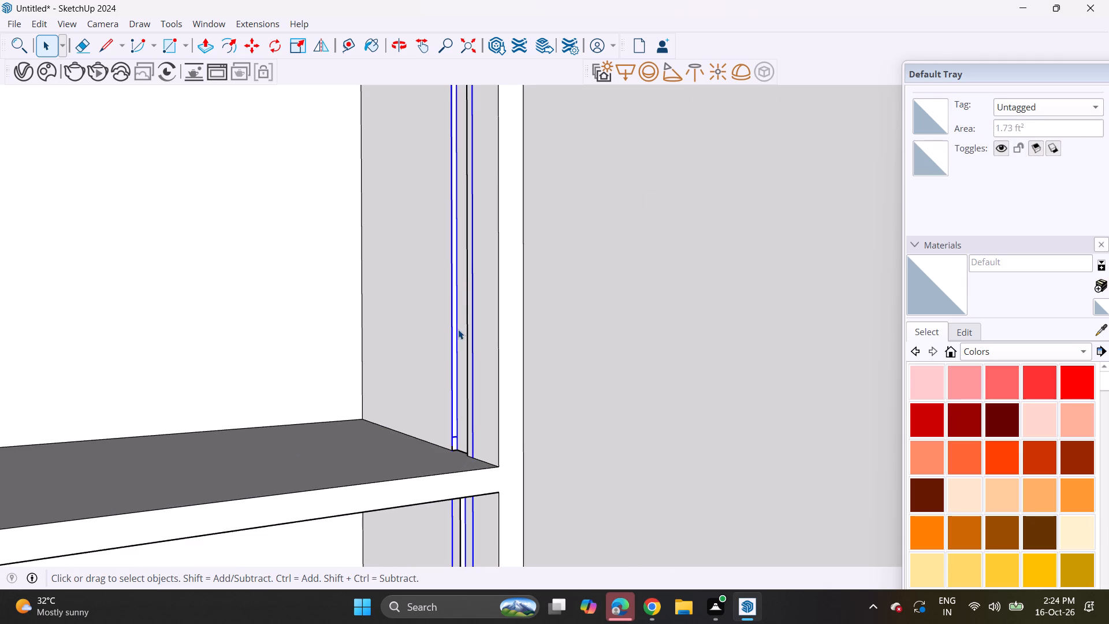
pyautogui.click(459, 318)
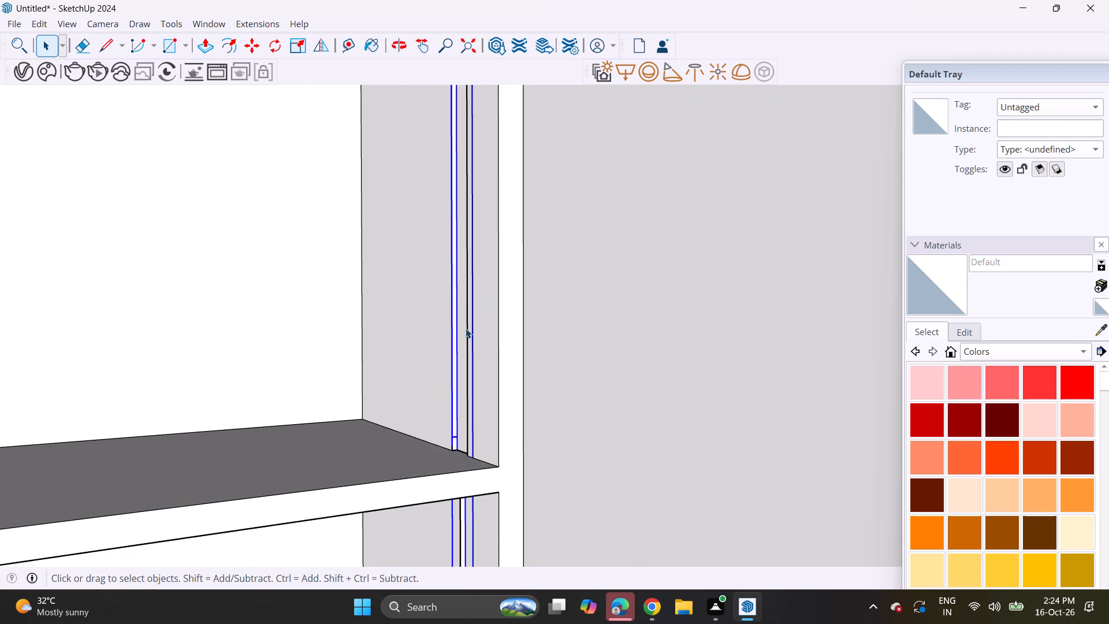
pyautogui.click(466, 328)
pyautogui.click(467, 504)
# Open the top compartment's strip group for editing and group the strip's two narrow faces inside it.
pyautogui.scroll(-9, 457, 413)
pyautogui.keyDown('shift'); pyautogui.moveTo(459, 445); pyautogui.dragTo(462, 247, button='middle'); pyautogui.keyUp('shift')
pyautogui.keyDown('shift'); pyautogui.scroll(1, 456, 341); pyautogui.keyUp('shift')
pyautogui.keyDown('shift'); pyautogui.moveTo(446, 411); pyautogui.dragTo(387, 610, button='middle'); pyautogui.keyUp('shift')
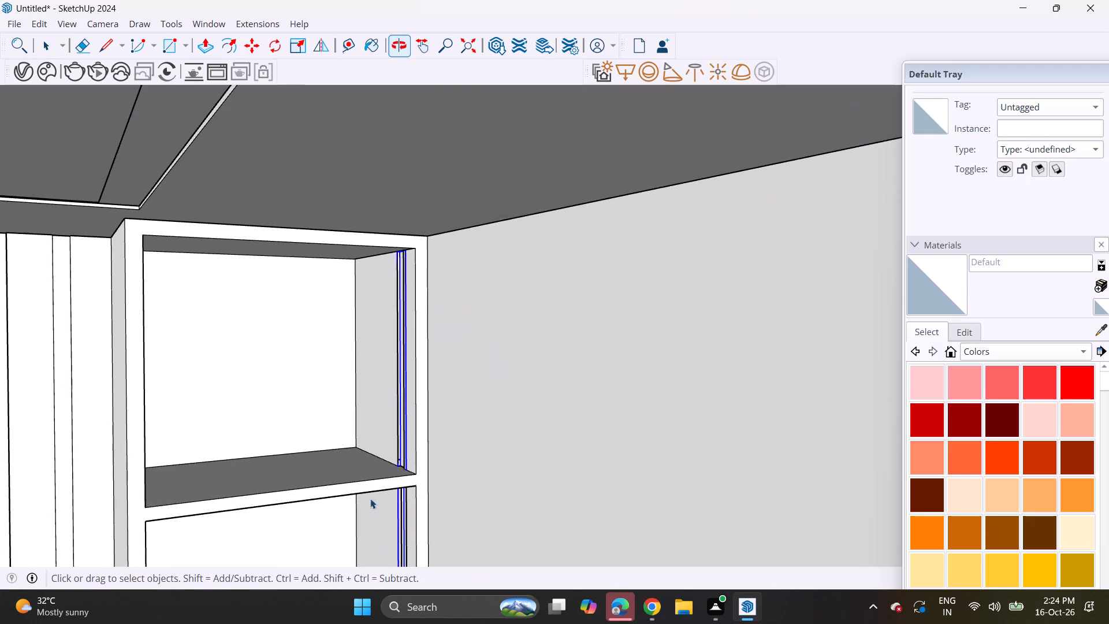
pyautogui.scroll(14, 410, 423)
pyautogui.rightClick(389, 421)
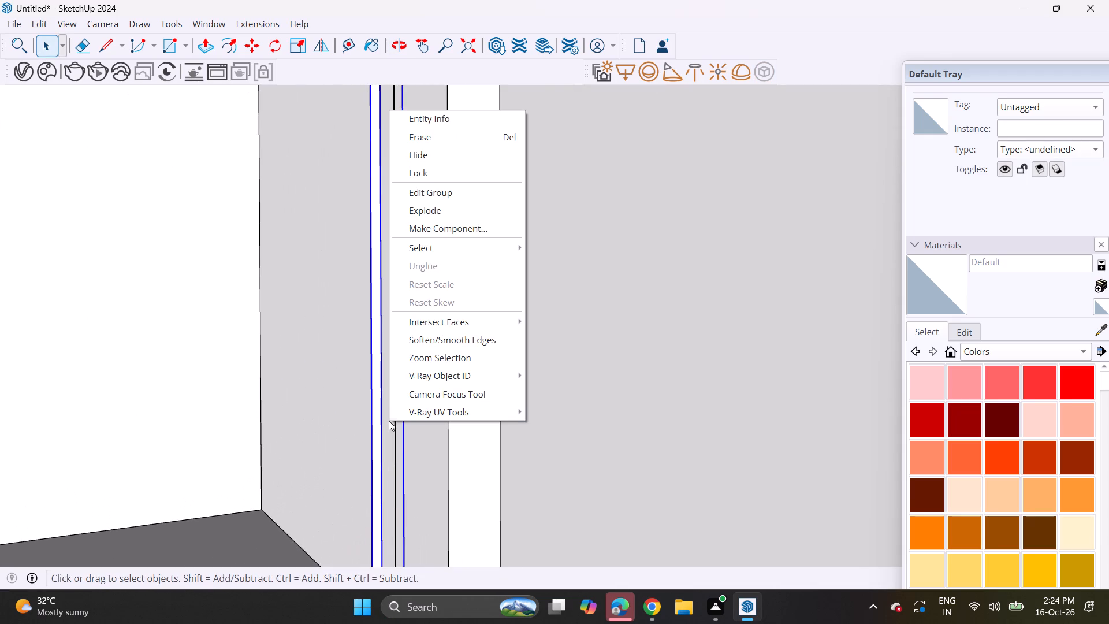
pyautogui.click(443, 199)
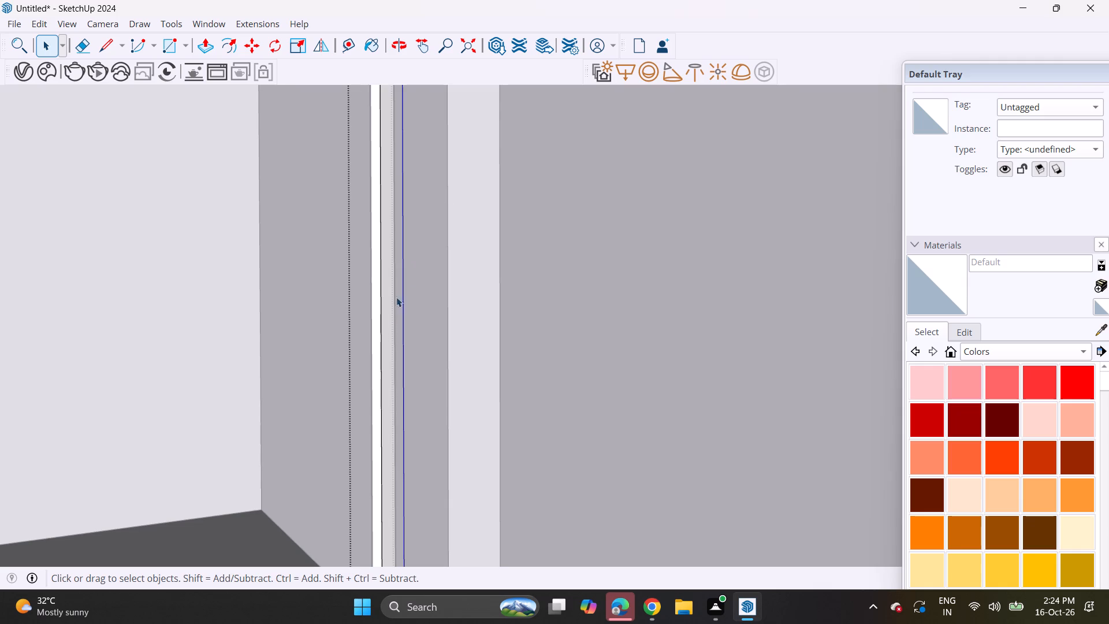
pyautogui.click(376, 332)
pyautogui.keyDown('ctrl'); pyautogui.click(385, 326); pyautogui.keyUp('ctrl')
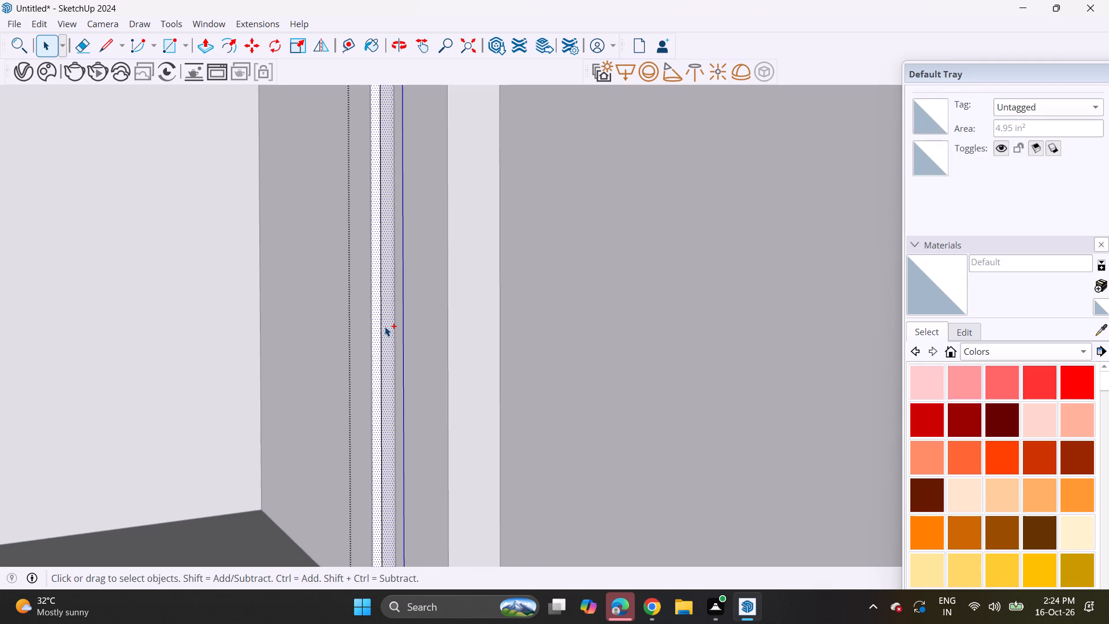
pyautogui.rightClick(385, 326)
pyautogui.click(420, 460)
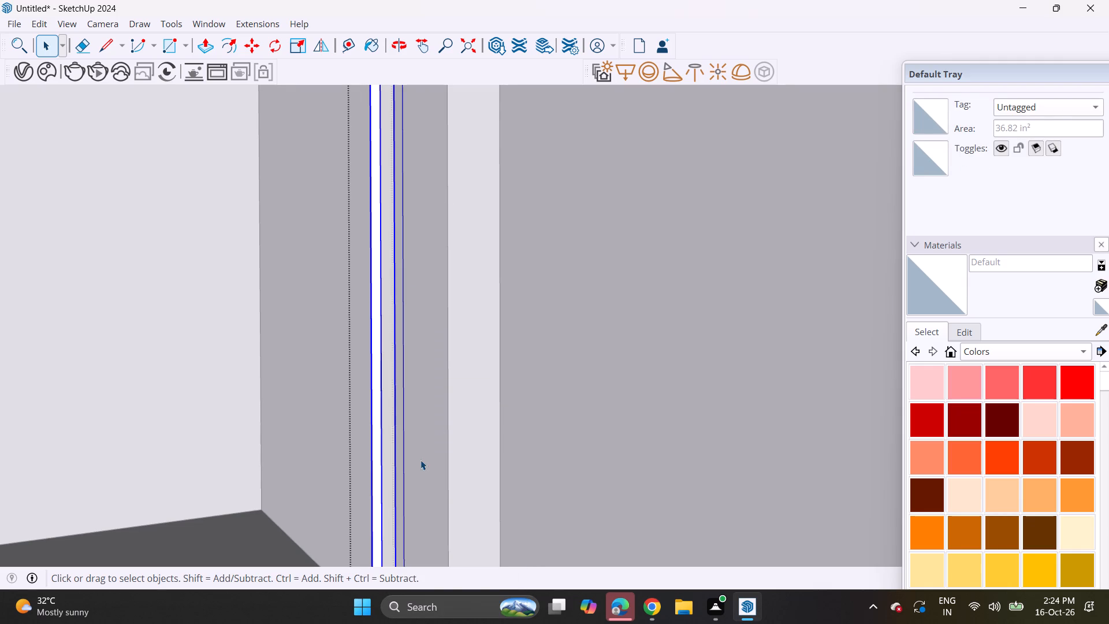
# Convert the strip group in the right shelf unit's top compartment into a V-Ray mesh light.
pyautogui.click(765, 70)
# Convert the strip group in the right shelf unit's second compartment from the top into a V-Ray mesh light.
pyautogui.scroll(-4, 457, 371)
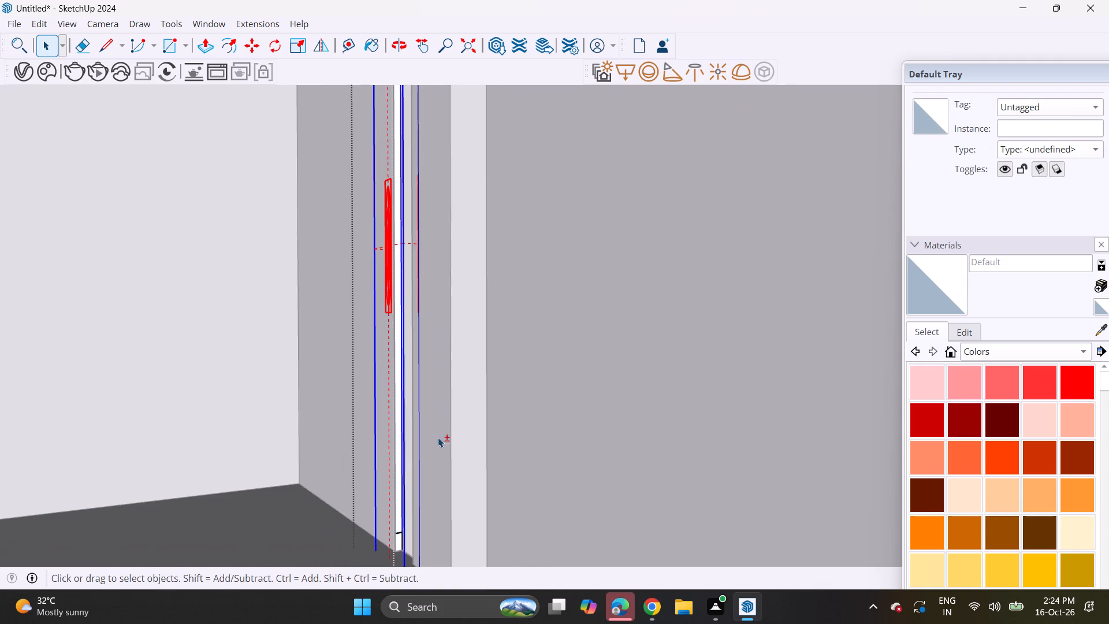
pyautogui.keyDown('shift'); pyautogui.moveTo(438, 437); pyautogui.dragTo(483, 181, button='middle'); pyautogui.keyUp('shift')
pyautogui.keyDown('shift'); pyautogui.moveTo(459, 390); pyautogui.dragTo(460, 262, button='middle'); pyautogui.keyUp('shift')
pyautogui.click(450, 351)
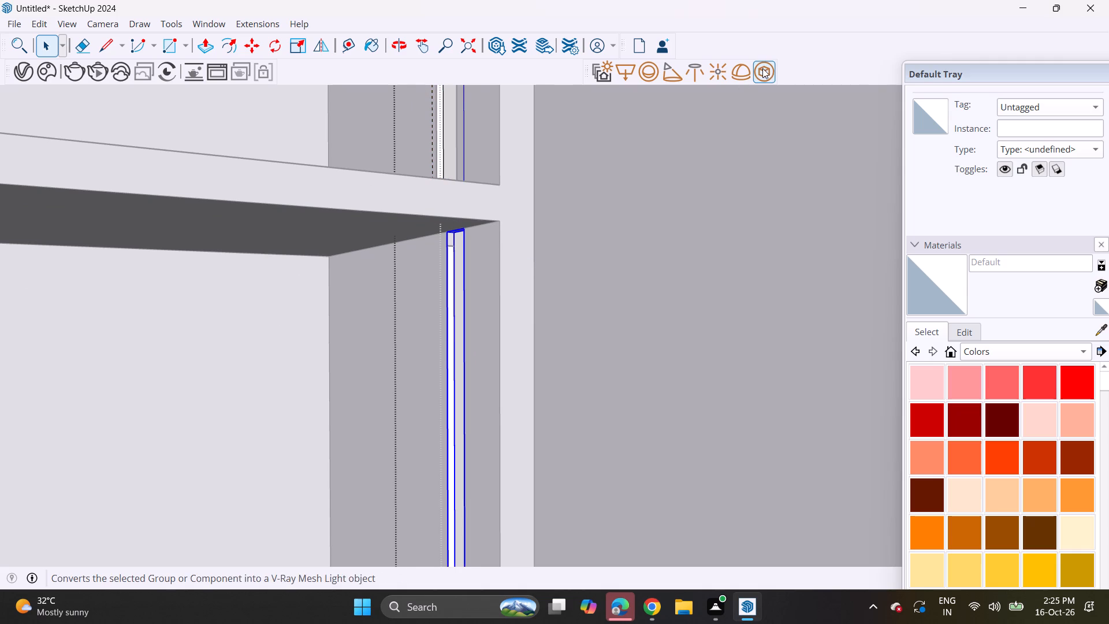
pyautogui.click(762, 69)
# Leave group editing and convert the strip group in the right shelf unit's third compartment into a V-Ray mesh light.
pyautogui.scroll(-3, 500, 409)
pyautogui.keyDown('shift'); pyautogui.moveTo(503, 459); pyautogui.dragTo(567, 83, button='middle'); pyautogui.keyUp('shift')
pyautogui.keyDown('shift'); pyautogui.moveTo(539, 391); pyautogui.dragTo(509, 181, button='middle'); pyautogui.keyUp('shift')
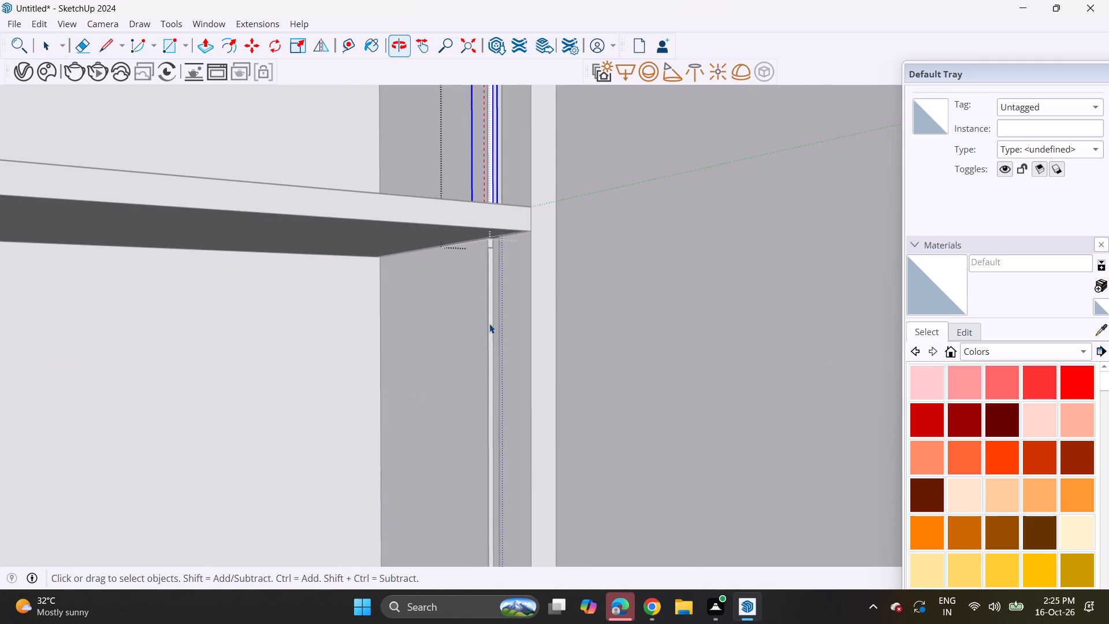
pyautogui.click(489, 338)
pyautogui.click(495, 340)
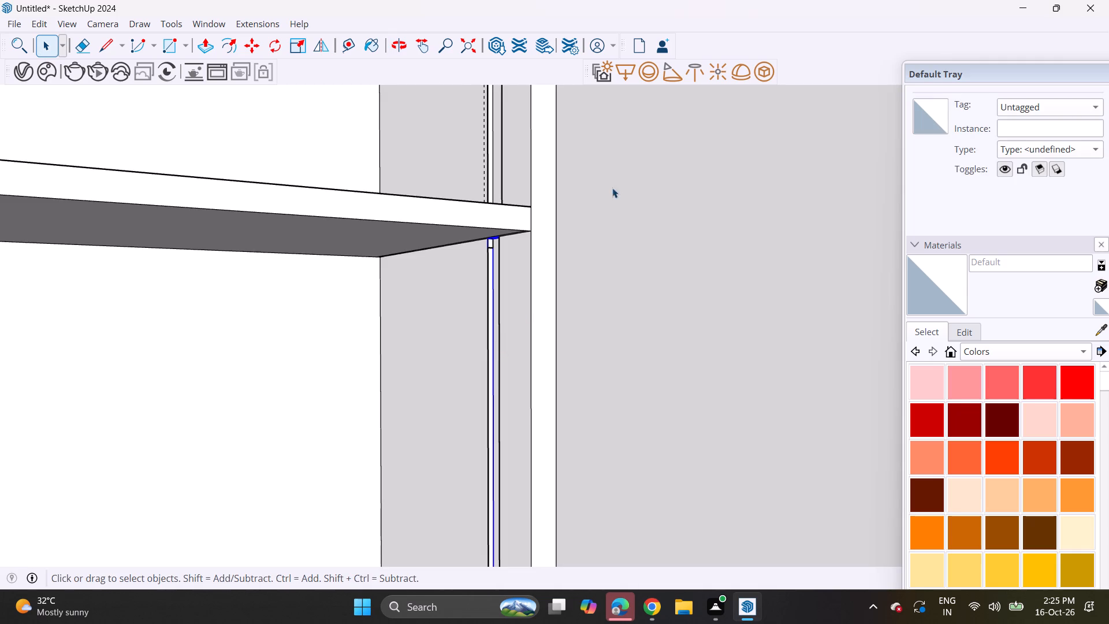
pyautogui.click(765, 77)
# Convert the strip group in the right shelf unit's fourth compartment from the top into a V-Ray mesh light.
pyautogui.scroll(-4, 590, 310)
pyautogui.keyDown('shift'); pyautogui.moveTo(564, 433); pyautogui.dragTo(555, 74, button='middle'); pyautogui.keyUp('shift')
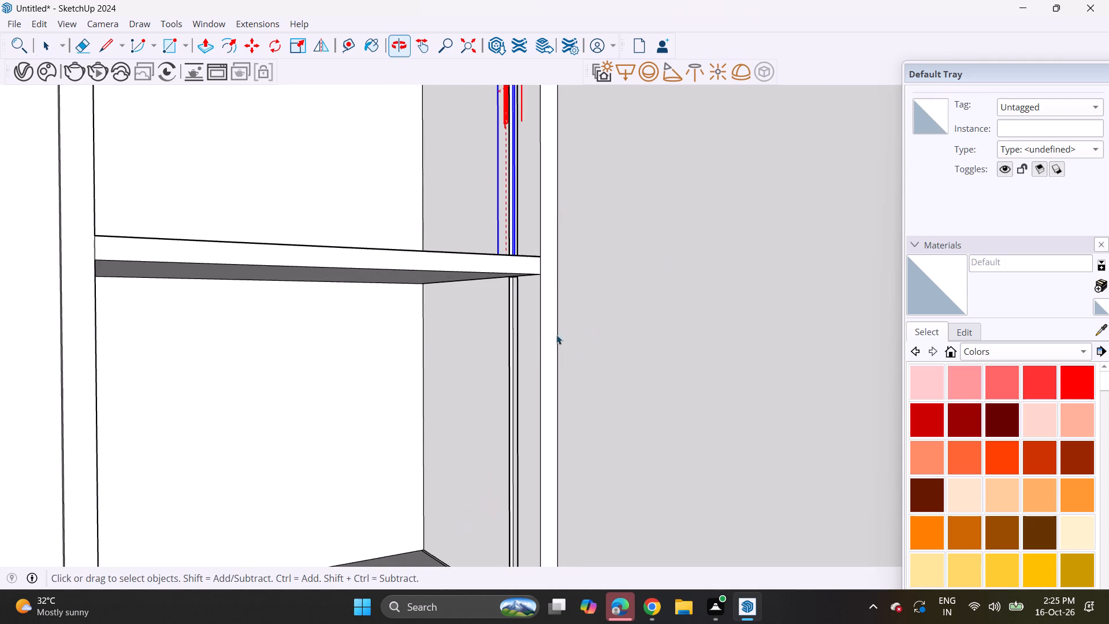
pyautogui.scroll(8, 535, 369)
pyautogui.click(522, 398)
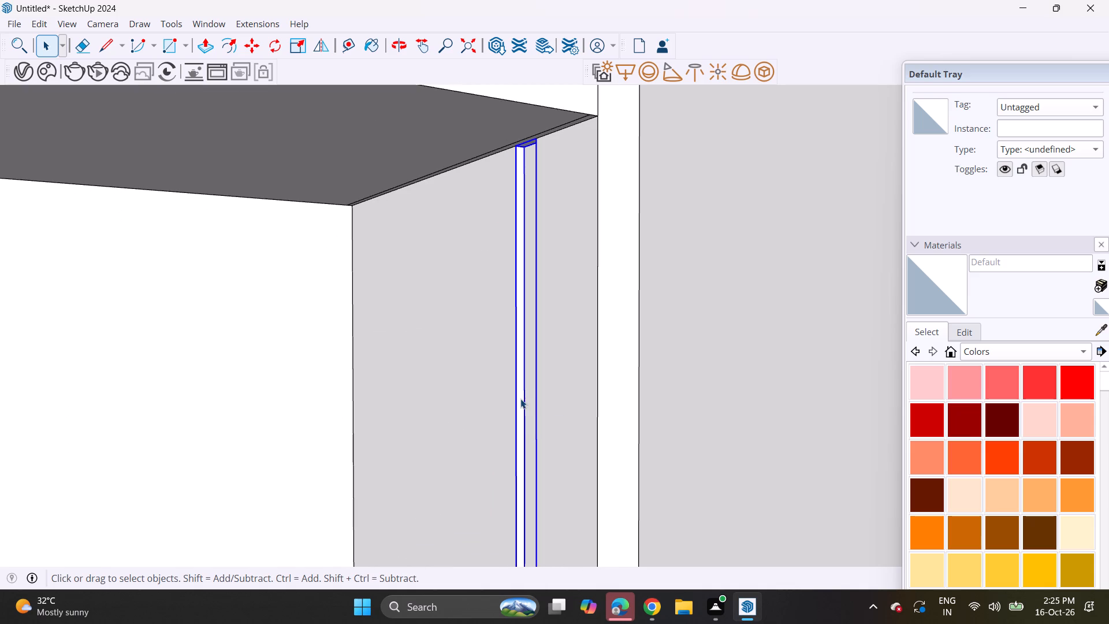
pyautogui.click(768, 62)
# Convert the strip group in the right shelf unit's bottom compartment into a V-Ray mesh light.
pyautogui.scroll(-9, 556, 262)
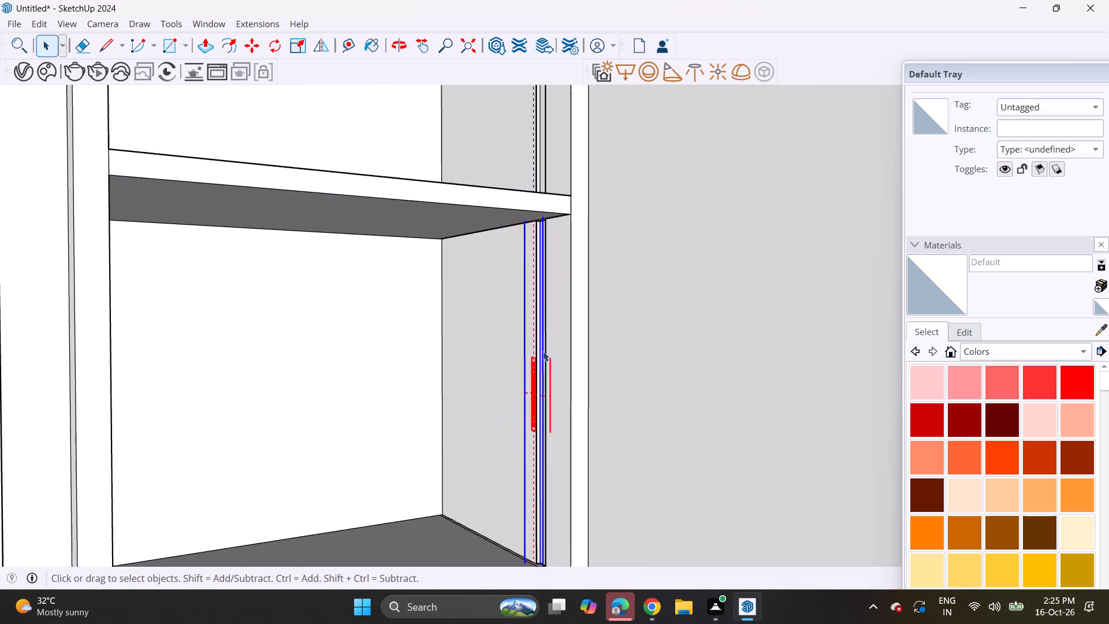
pyautogui.scroll(-4, 542, 376)
pyautogui.keyDown('shift'); pyautogui.moveTo(542, 456); pyautogui.dragTo(549, 113, button='middle'); pyautogui.keyUp('shift')
pyautogui.scroll(10, 579, 273)
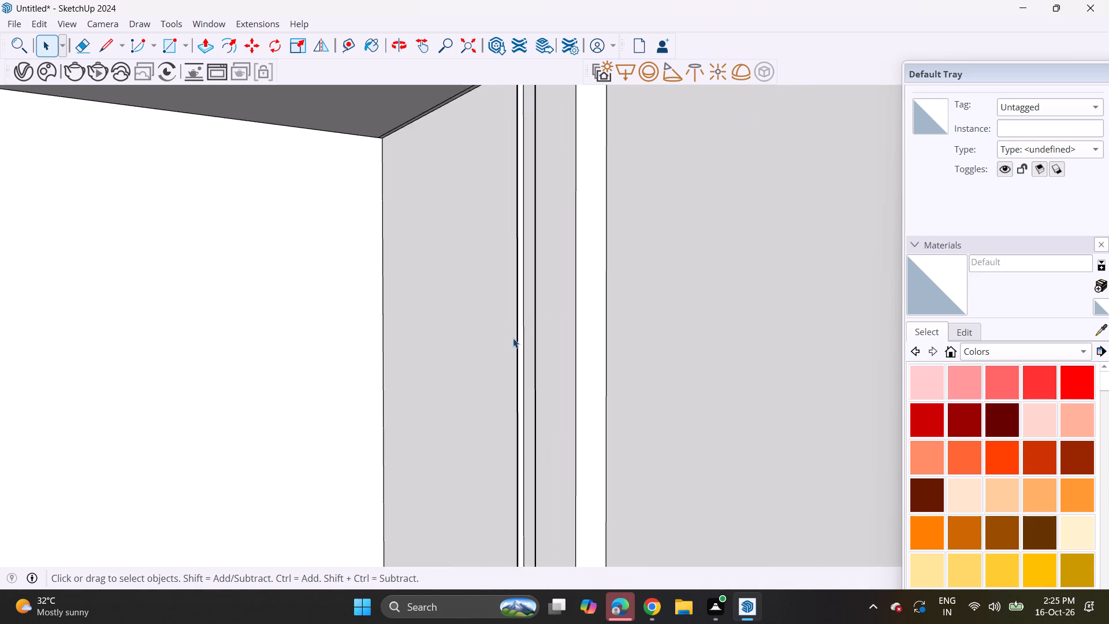
pyautogui.scroll(3, 513, 338)
pyautogui.click(526, 344)
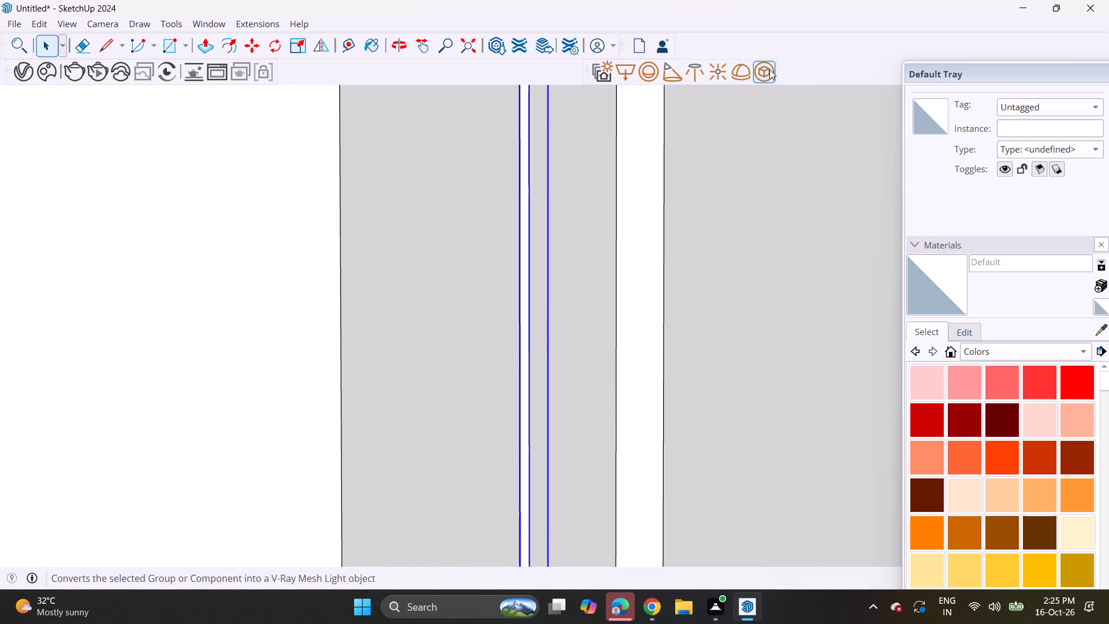
pyautogui.click(769, 69)
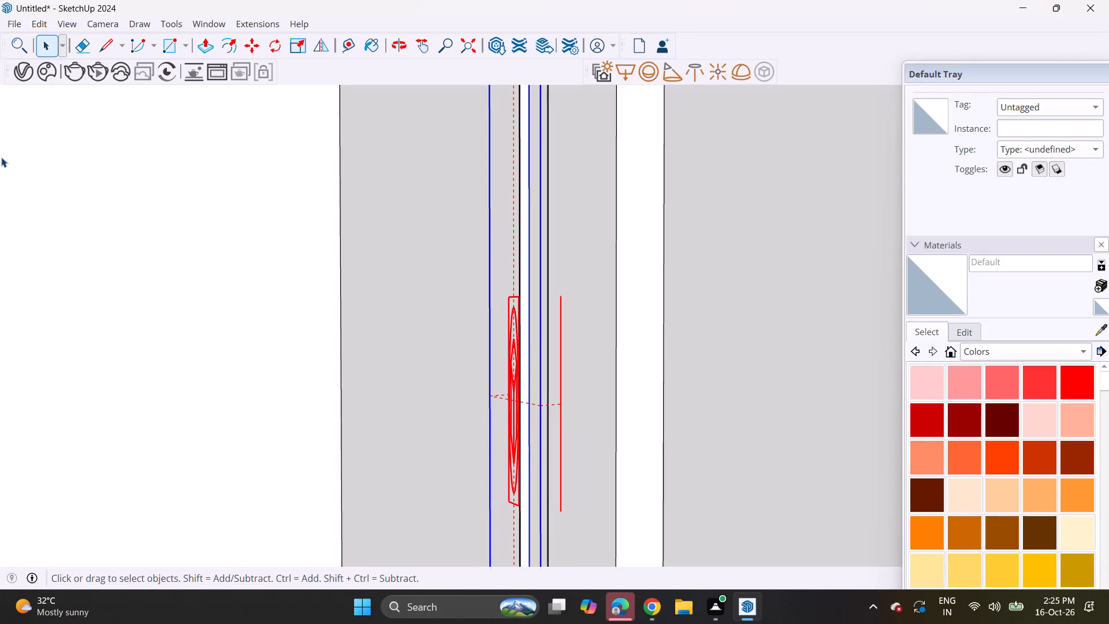
# Convert the strip group in the left shelf unit's bottom compartment into a V-Ray mesh light.
pyautogui.scroll(-16, 486, 467)
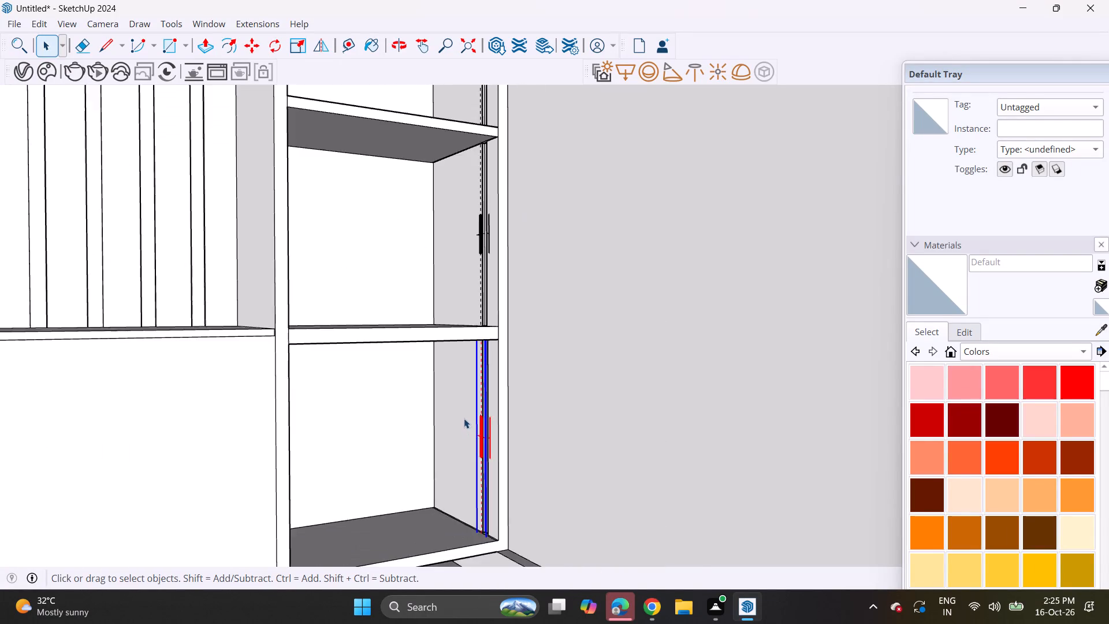
pyautogui.scroll(-11, 464, 418)
pyautogui.moveTo(407, 351); pyautogui.dragTo(960, 339, button='middle')
pyautogui.keyDown('shift'); pyautogui.scroll(1, 407, 351); pyautogui.keyUp('shift')
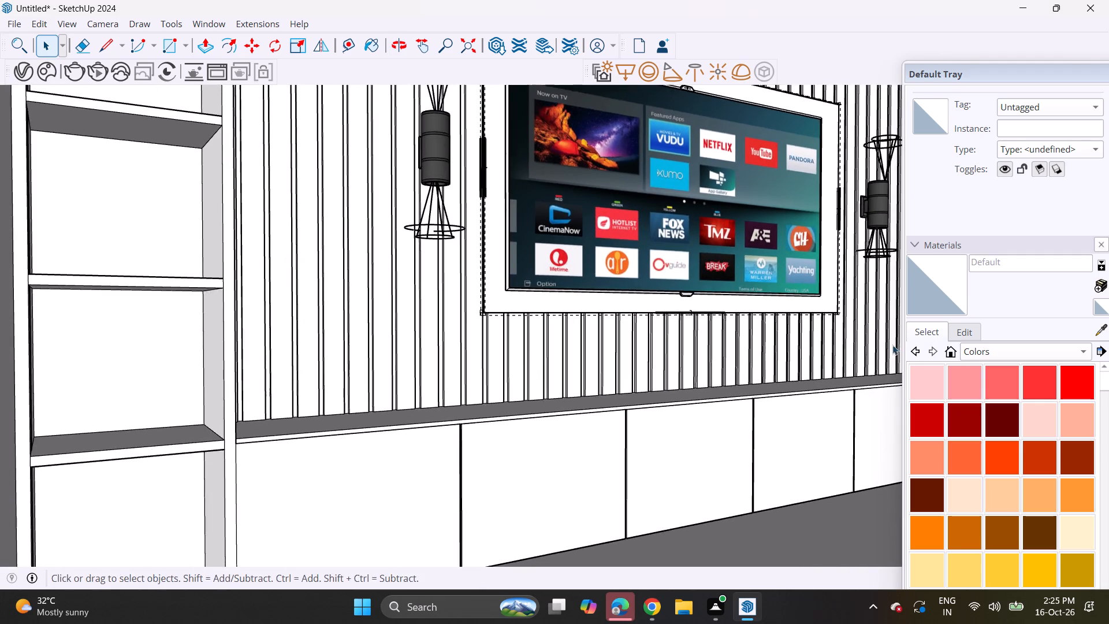
pyautogui.scroll(1, 846, 350)
pyautogui.moveTo(843, 351); pyautogui.dragTo(542, 362, button='middle')
pyautogui.keyDown('shift'); pyautogui.moveTo(462, 325); pyautogui.dragTo(833, 311, button='middle'); pyautogui.keyUp('shift')
pyautogui.keyDown('shift'); pyautogui.scroll(1, 711, 324); pyautogui.keyUp('shift')
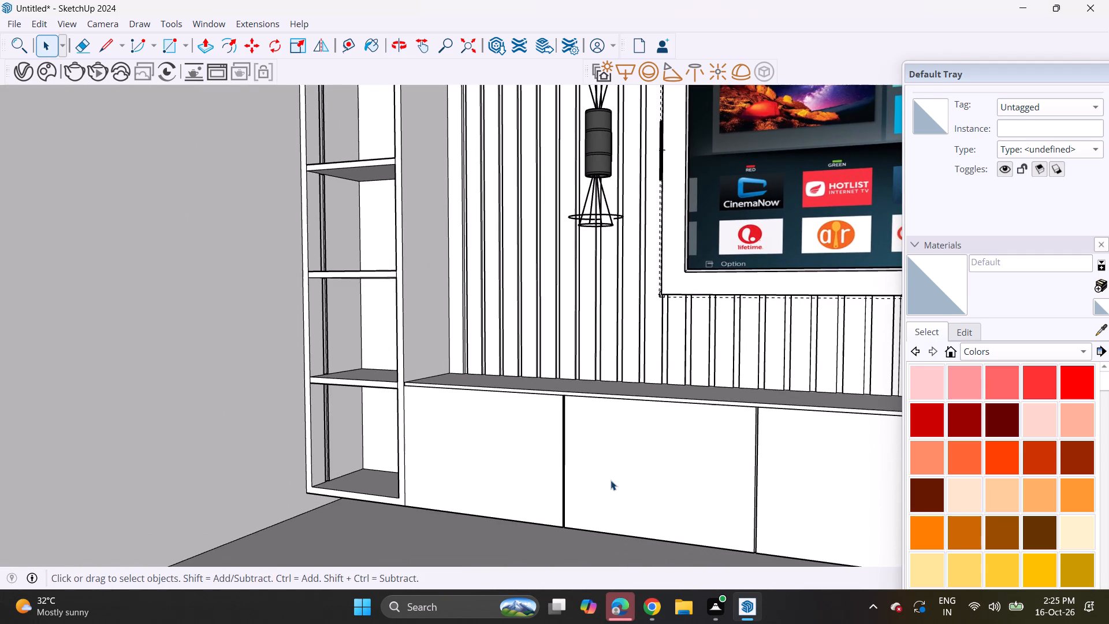
pyautogui.scroll(20, 330, 396)
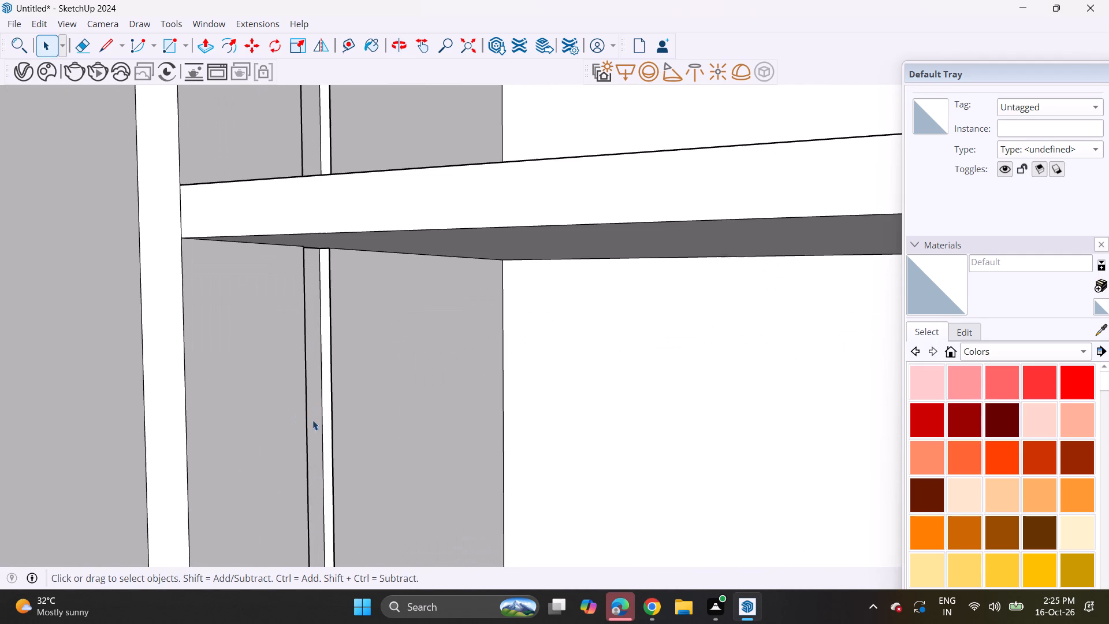
pyautogui.click(311, 422)
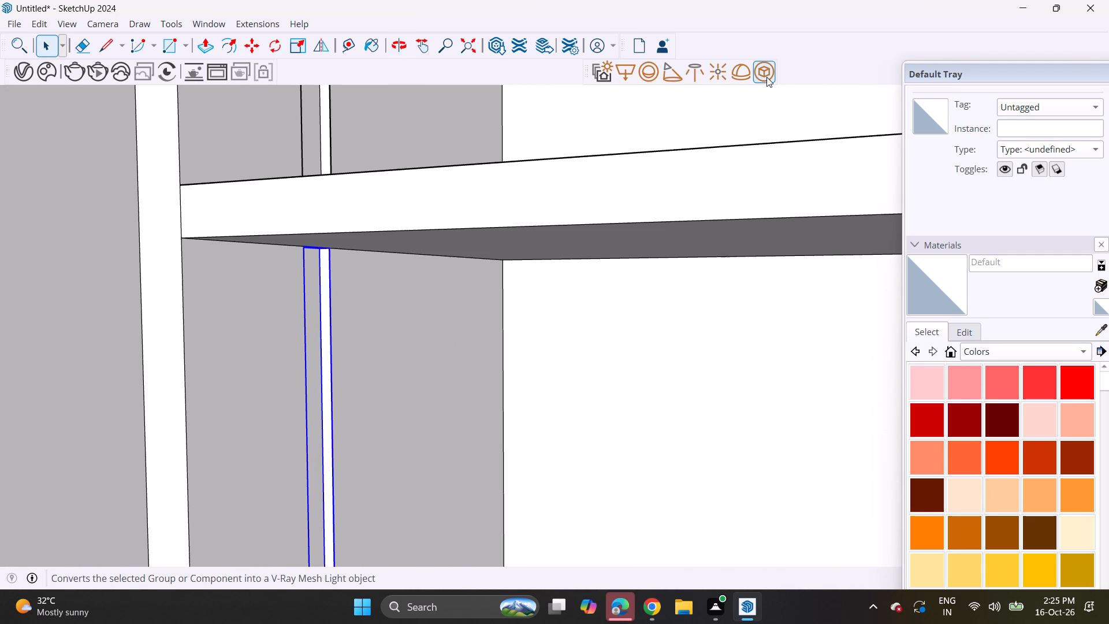
pyautogui.click(766, 77)
# Convert the strip group in the left shelf unit's second compartment from the bottom into a V-Ray mesh light.
pyautogui.keyDown('shift'); pyautogui.moveTo(430, 198); pyautogui.dragTo(475, 529, button='middle'); pyautogui.keyUp('shift')
pyautogui.click(355, 317)
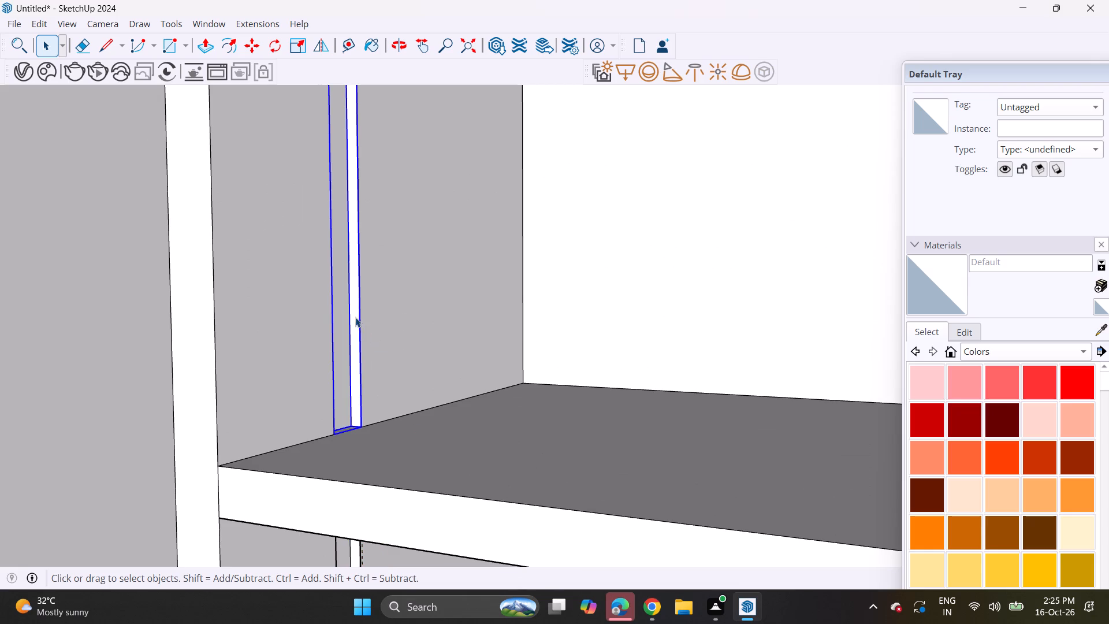
pyautogui.click(768, 79)
# Convert the strip group in the left shelf unit's middle compartment into a V-Ray mesh light.
pyautogui.scroll(-5, 319, 283)
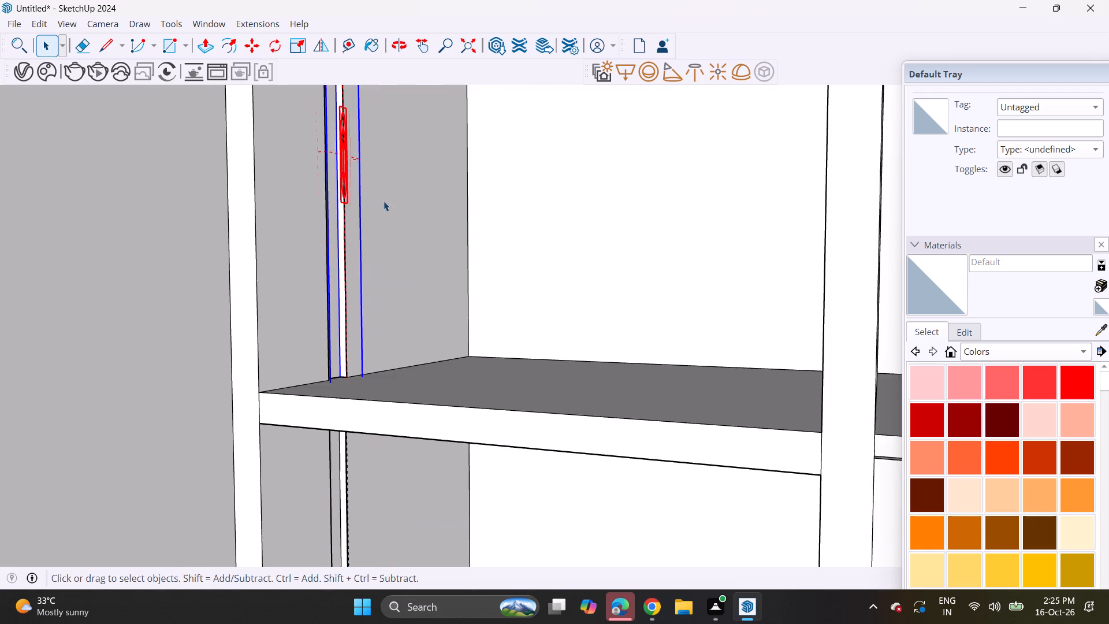
pyautogui.moveTo(384, 202); pyautogui.dragTo(426, 575, button='middle')
pyautogui.click(379, 258)
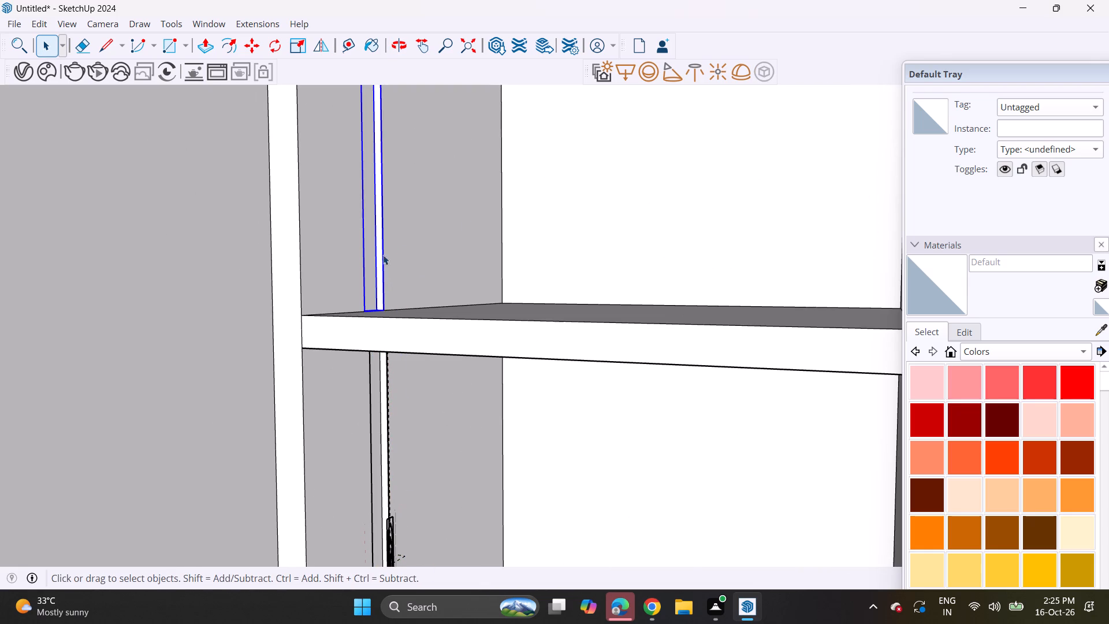
pyautogui.click(762, 70)
# Convert the strip group in the left shelf unit's second compartment from the top into a V-Ray mesh light.
pyautogui.scroll(-4, 401, 339)
pyautogui.moveTo(449, 196); pyautogui.dragTo(442, 507, button='middle')
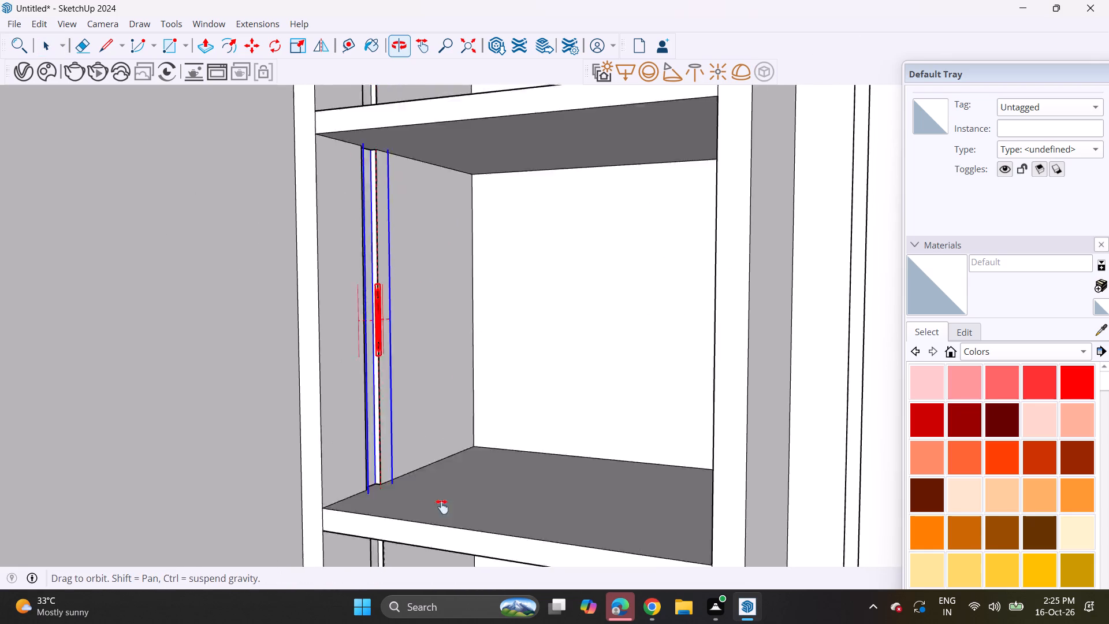
pyautogui.moveTo(442, 507); pyautogui.dragTo(441, 616, button='middle')
pyautogui.scroll(4, 364, 298)
pyautogui.click(364, 358)
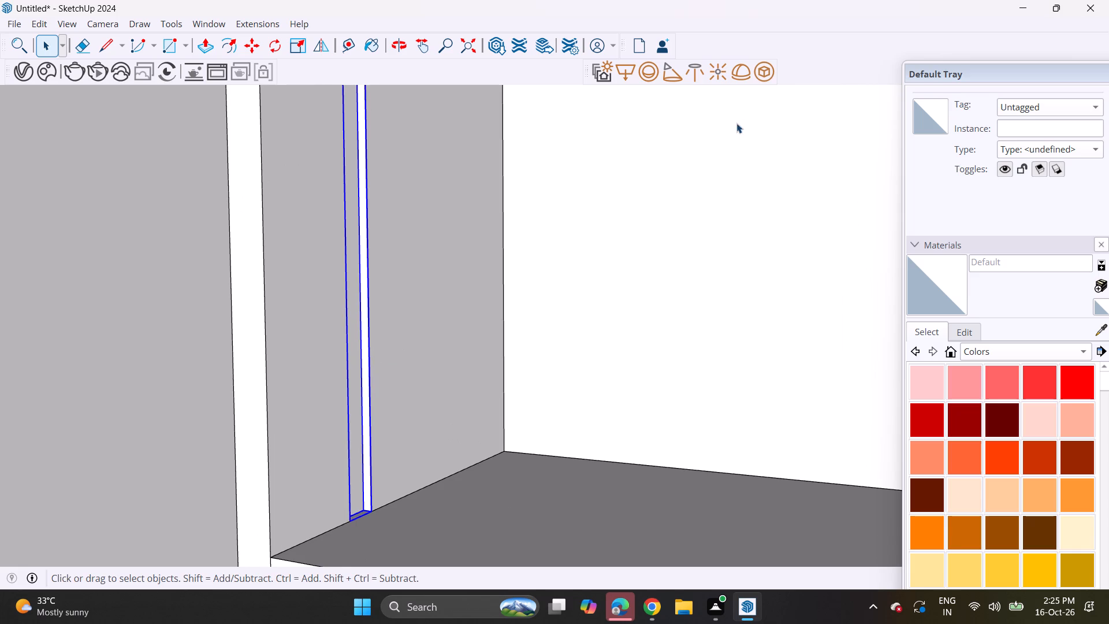
pyautogui.click(758, 77)
# Review the whole TV wall with both shelf units and the ceiling from the front.
pyautogui.scroll(-8, 492, 279)
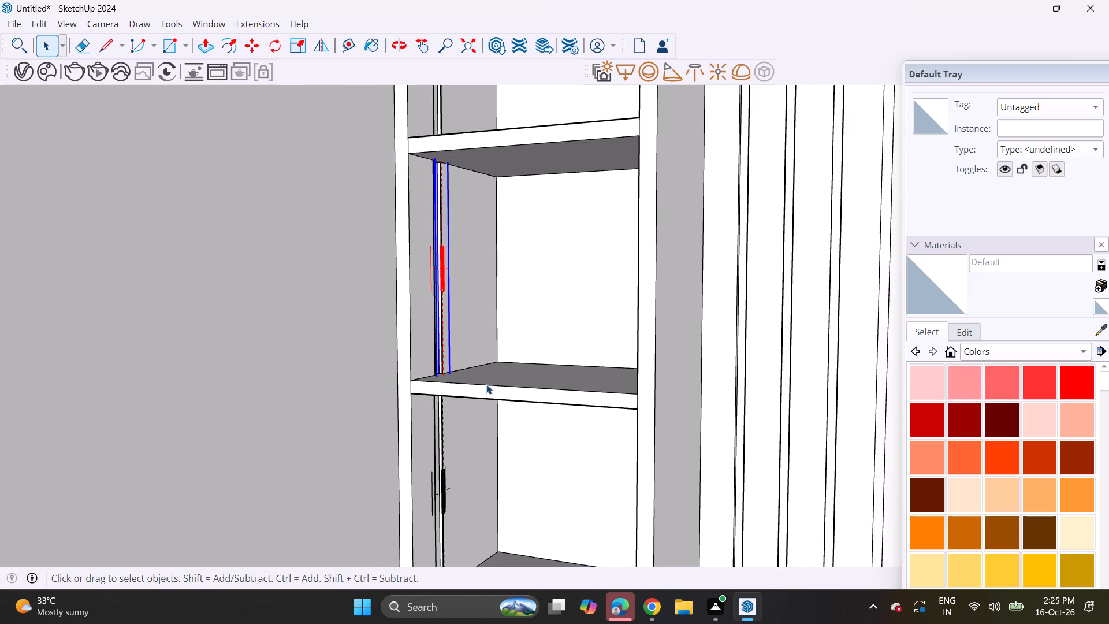
pyautogui.scroll(-4, 486, 387)
pyautogui.keyDown('shift'); pyautogui.moveTo(527, 443); pyautogui.dragTo(397, 335, button='middle'); pyautogui.keyUp('shift')
pyautogui.scroll(-7, 371, 363)
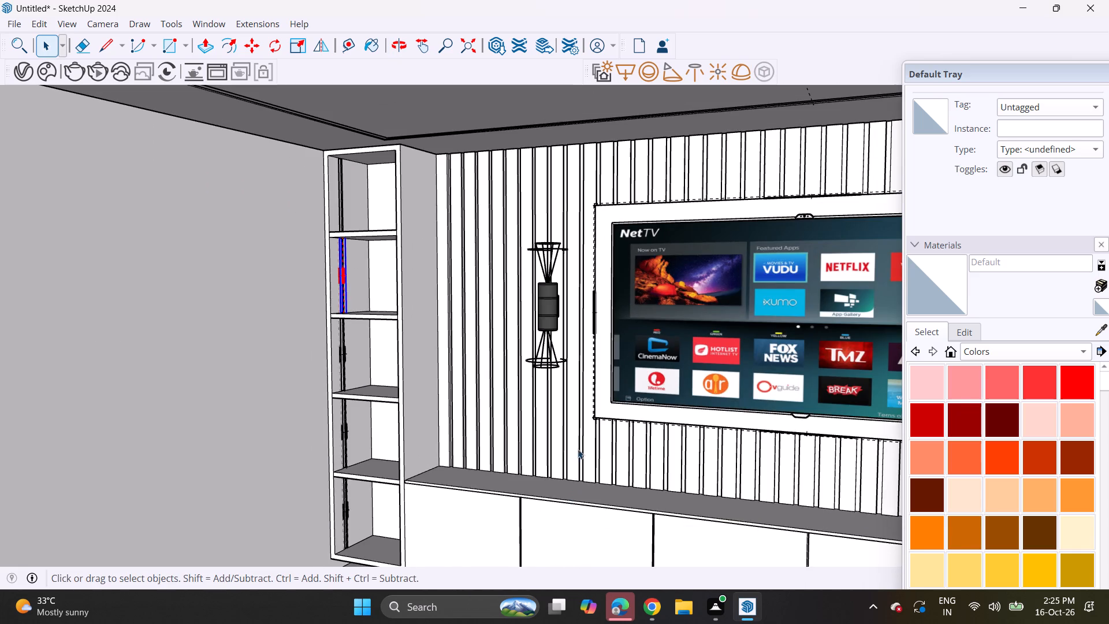
pyautogui.keyDown('shift'); pyautogui.moveTo(557, 434); pyautogui.dragTo(377, 371, button='middle'); pyautogui.keyUp('shift')
pyautogui.moveTo(428, 384); pyautogui.dragTo(559, 392, button='middle')
pyautogui.scroll(-4, 574, 384)
pyautogui.moveTo(643, 410); pyautogui.dragTo(564, 405, button='middle')
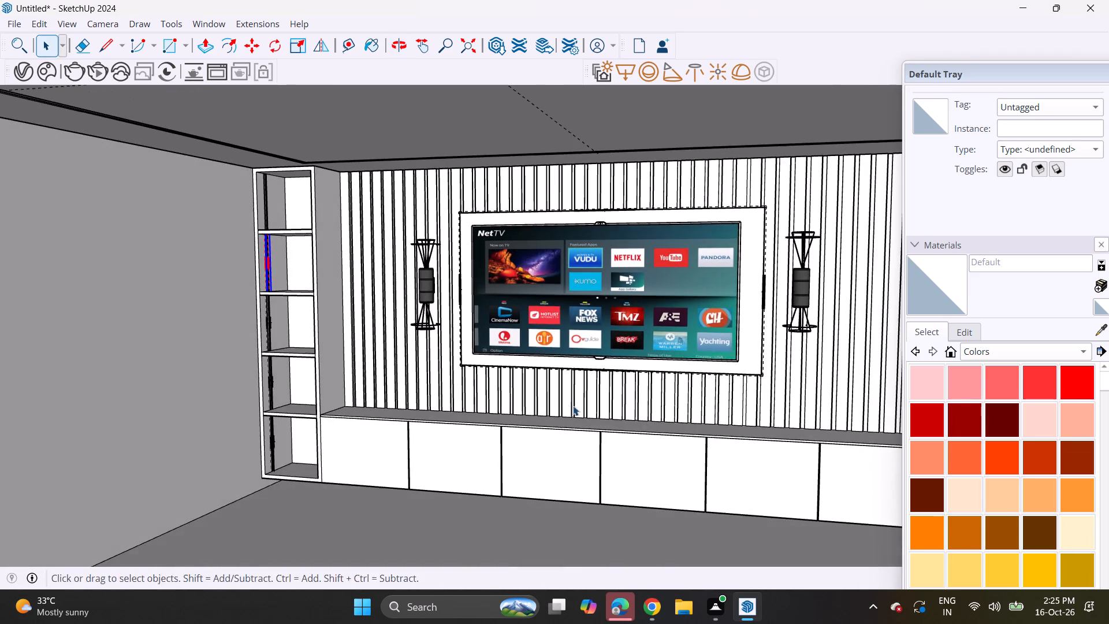
pyautogui.moveTo(582, 417); pyautogui.dragTo(634, 438, button='middle')
pyautogui.moveTo(667, 430); pyautogui.dragTo(582, 436, button='middle')
pyautogui.moveTo(587, 434); pyautogui.dragTo(632, 391, button='middle')
pyautogui.scroll(-3, 609, 414)
pyautogui.moveTo(612, 426); pyautogui.dragTo(598, 430, button='middle')
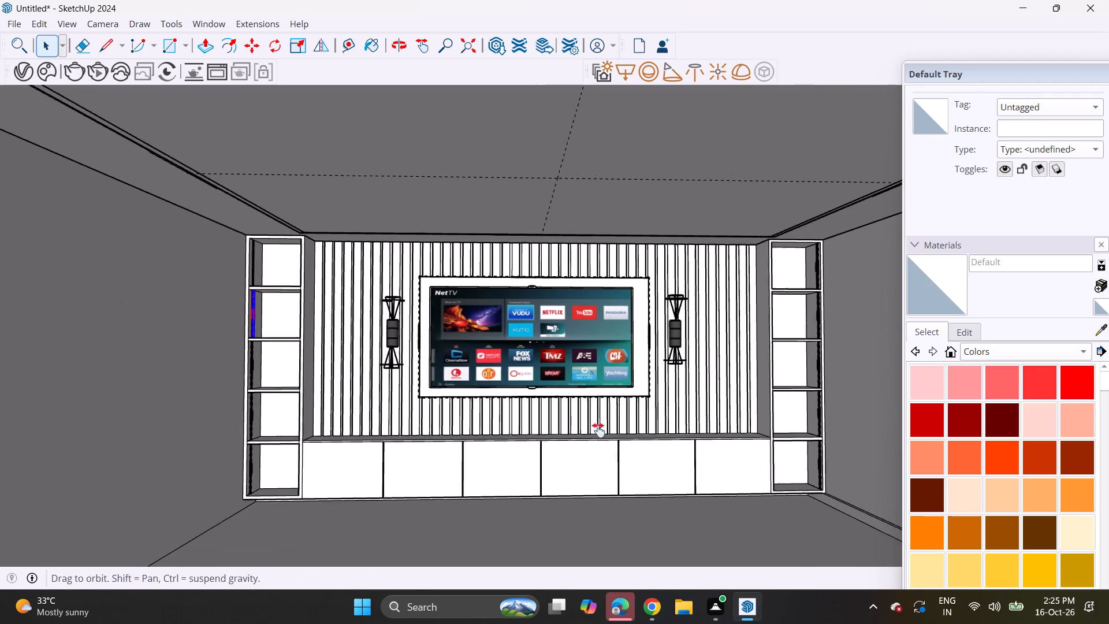
pyautogui.moveTo(598, 430); pyautogui.dragTo(596, 434, button='middle')
pyautogui.moveTo(606, 428); pyautogui.dragTo(573, 389, button='middle')
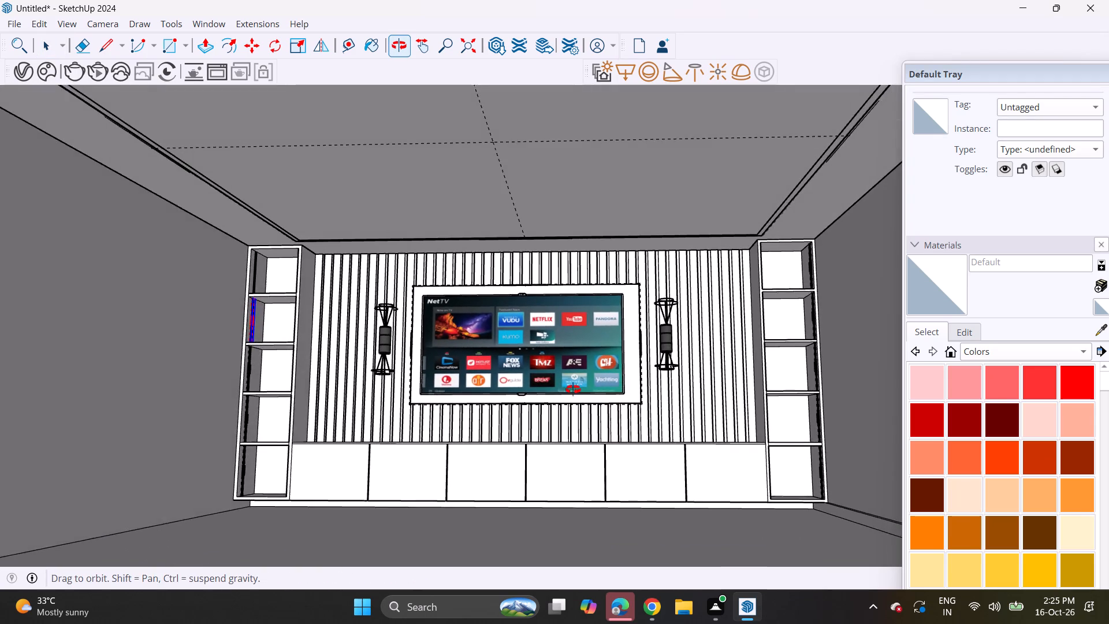
pyautogui.moveTo(573, 389); pyautogui.dragTo(593, 405, button='middle')
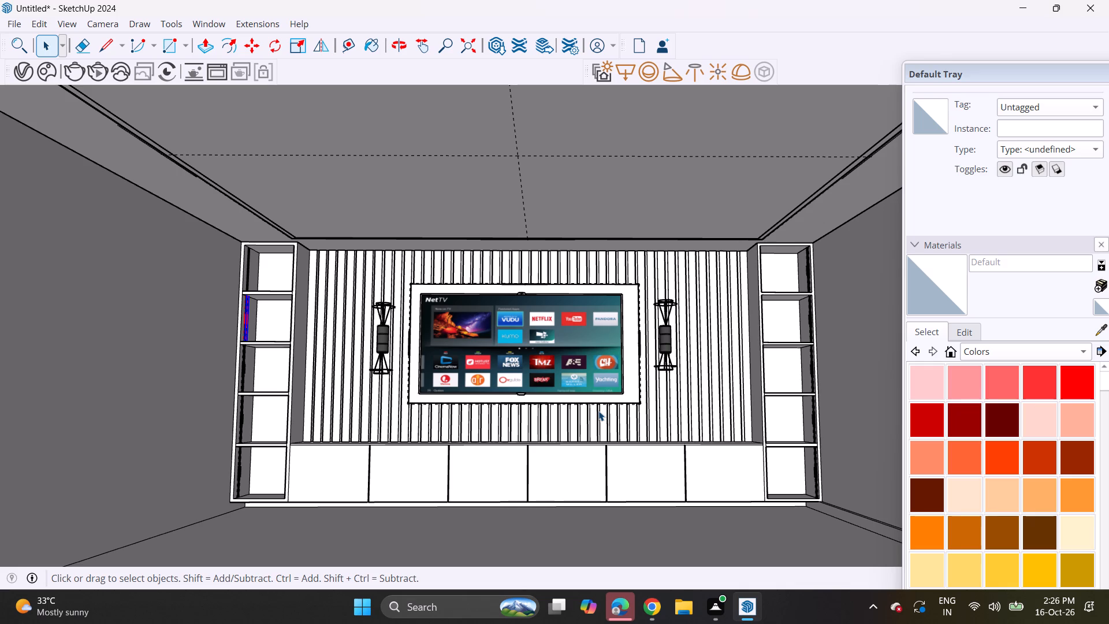
# Browse the Downloads folder for a model to import, and leave without importing one.
pyautogui.click(12, 24)
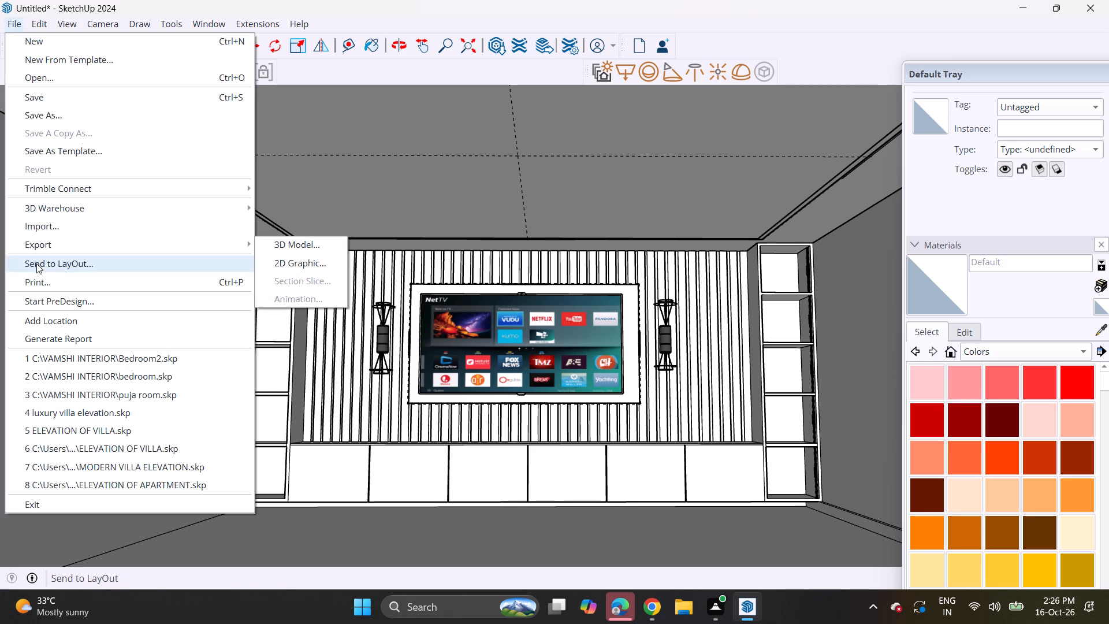
pyautogui.click(36, 233)
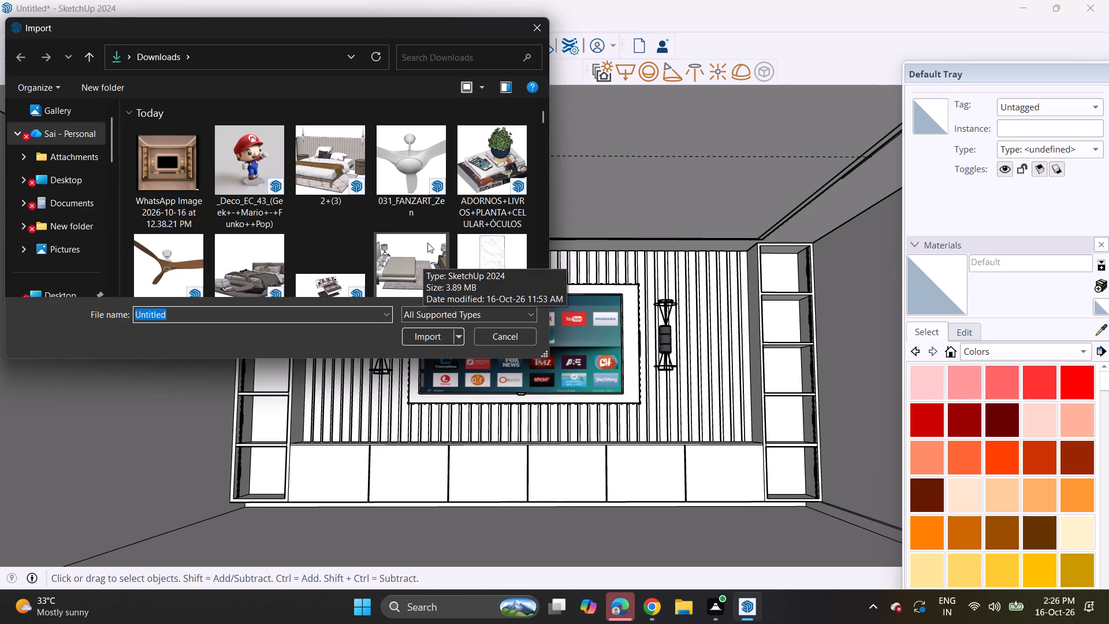
pyautogui.scroll(-3, 303, 248)
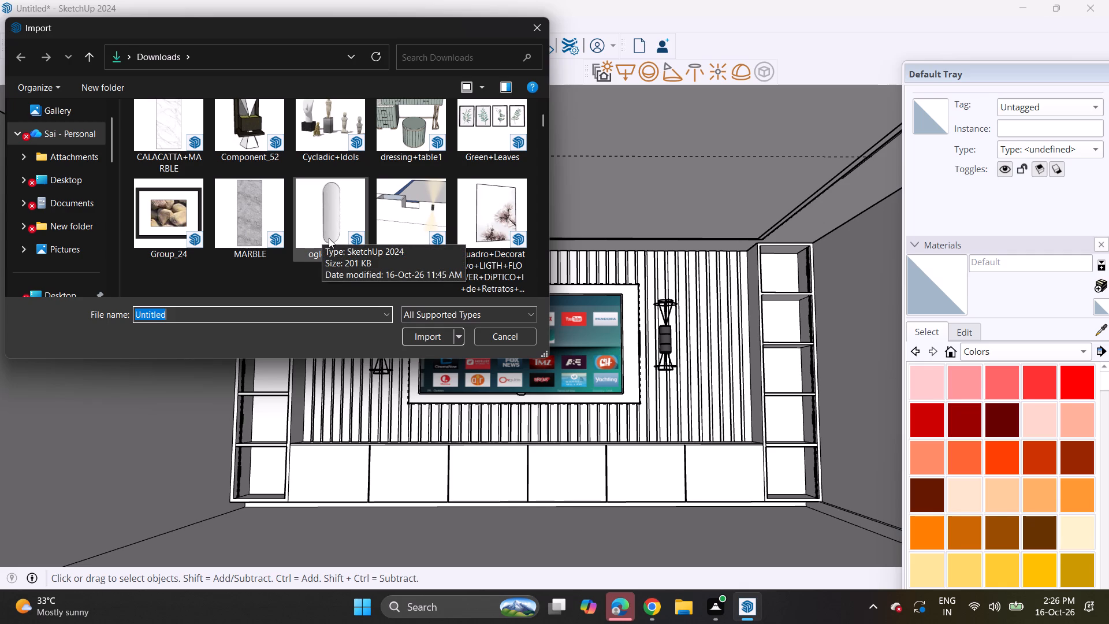
pyautogui.scroll(-4, 367, 217)
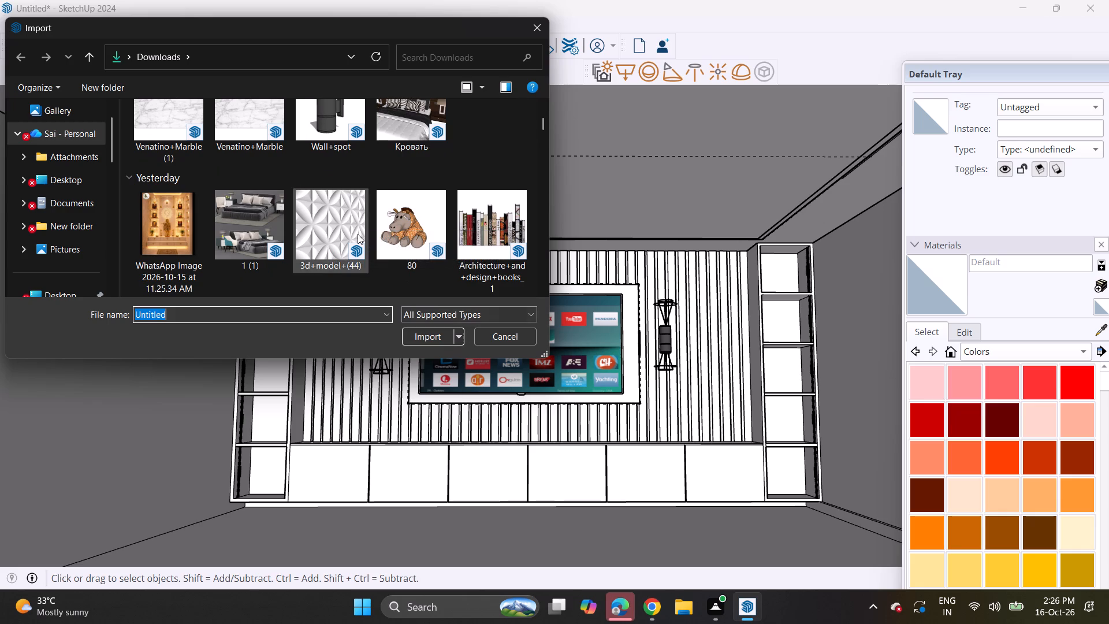
pyautogui.scroll(-2, 358, 234)
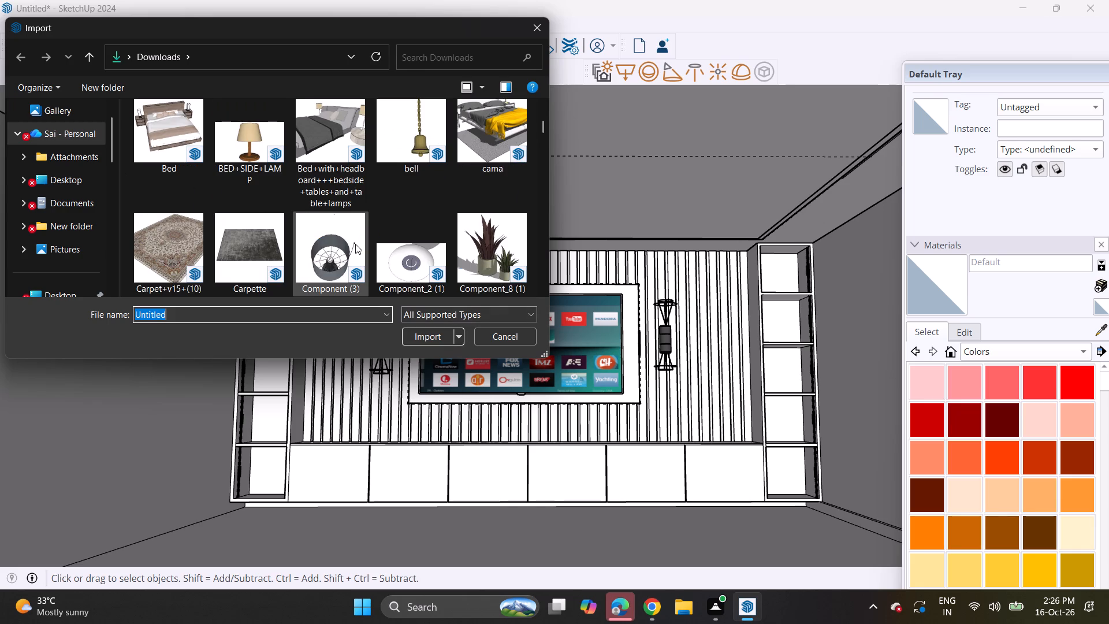
pyautogui.scroll(-2, 349, 255)
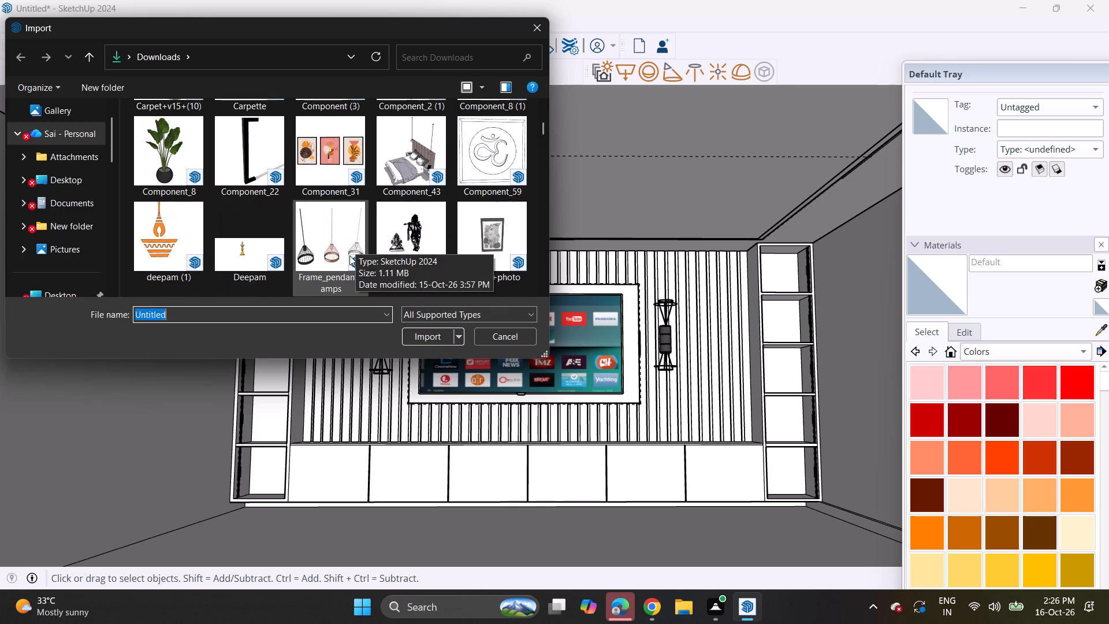
pyautogui.scroll(-2, 349, 255)
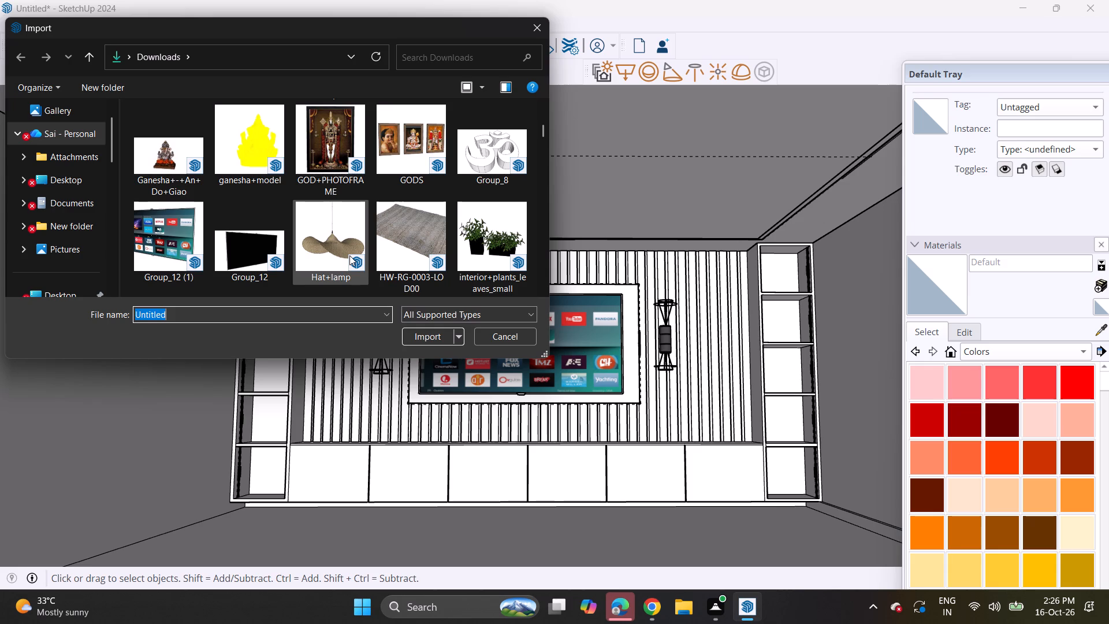
pyautogui.scroll(-1, 349, 255)
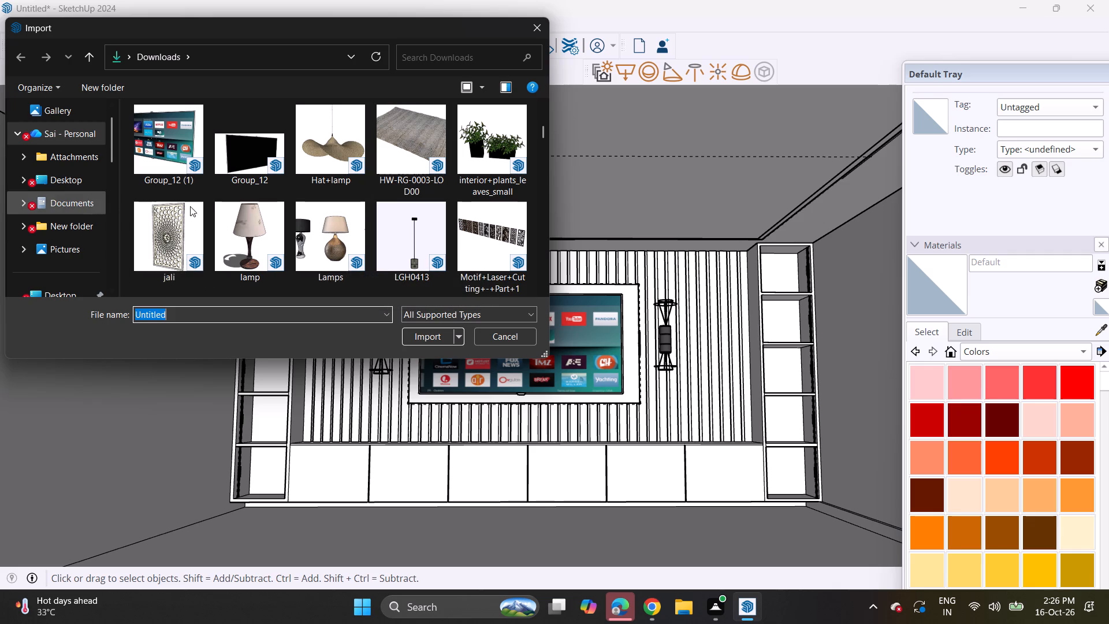
pyautogui.scroll(-4, 258, 220)
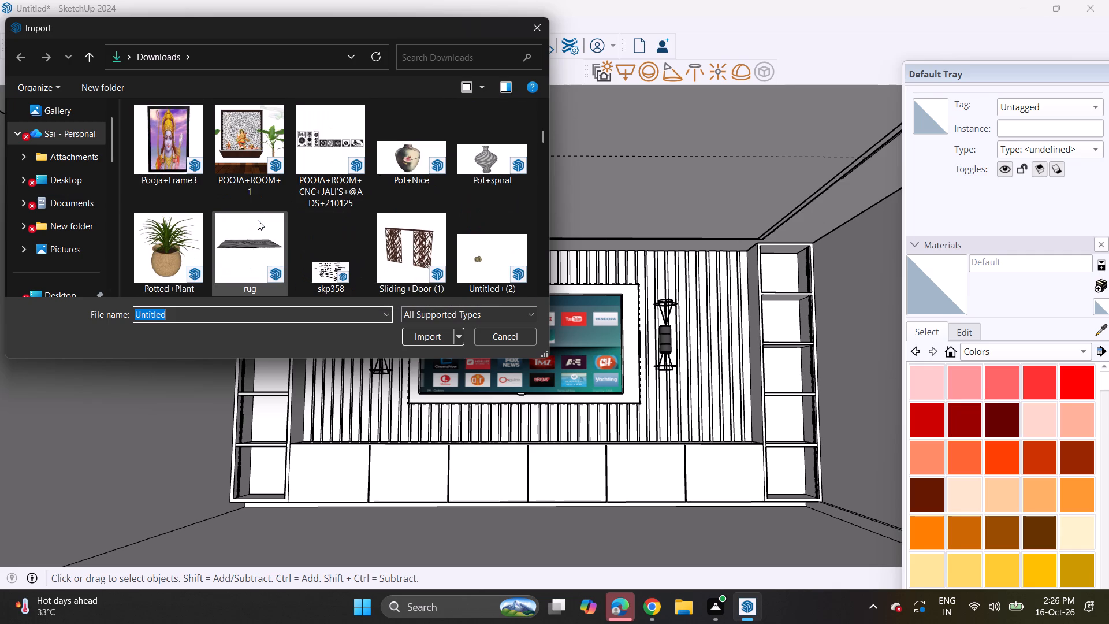
pyautogui.scroll(-1, 258, 220)
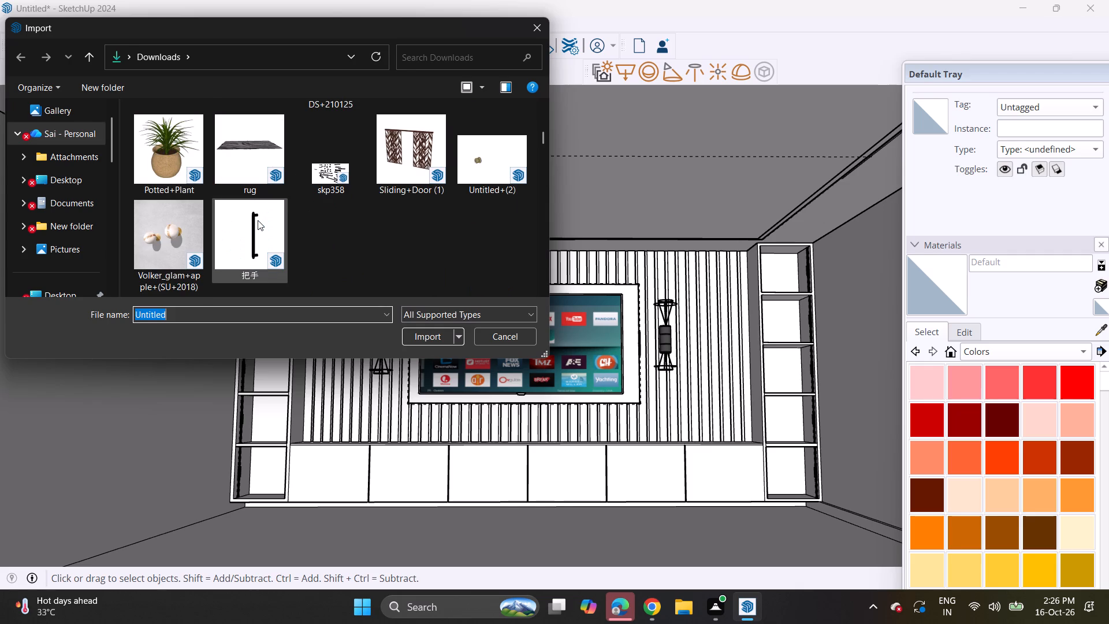
pyautogui.scroll(-1, 258, 220)
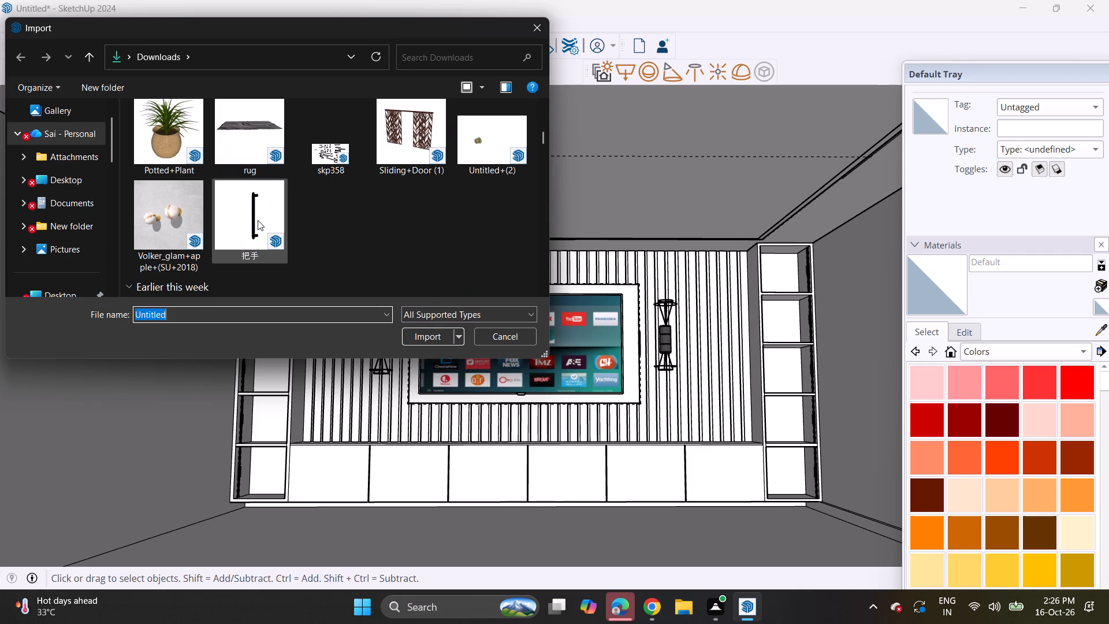
pyautogui.scroll(-1, 258, 220)
pyautogui.scroll(2, 258, 220)
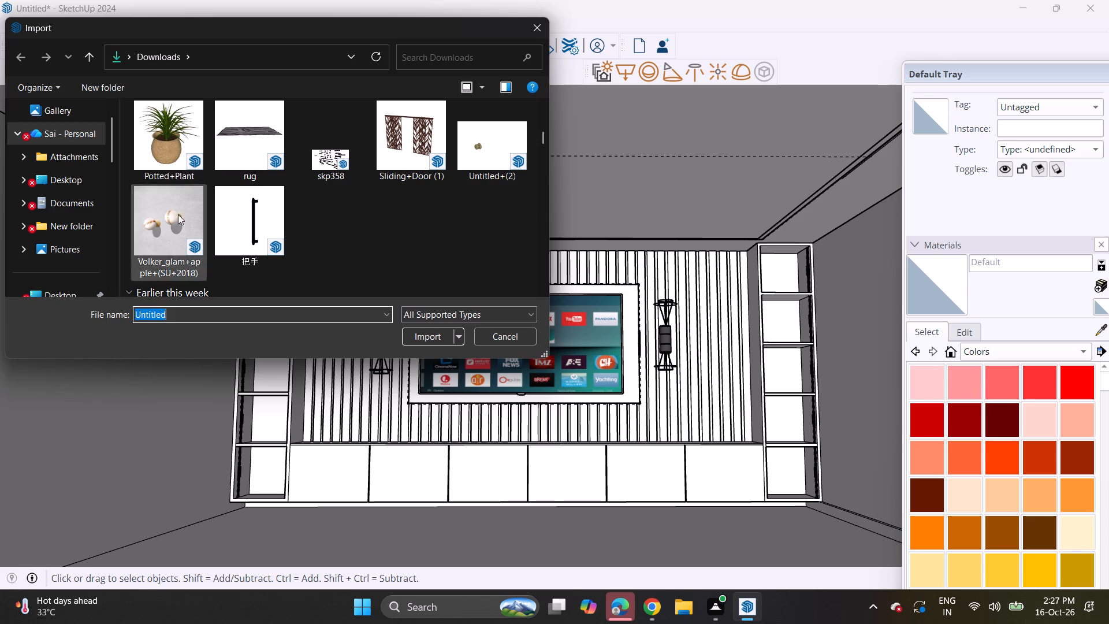
pyautogui.click(531, 35)
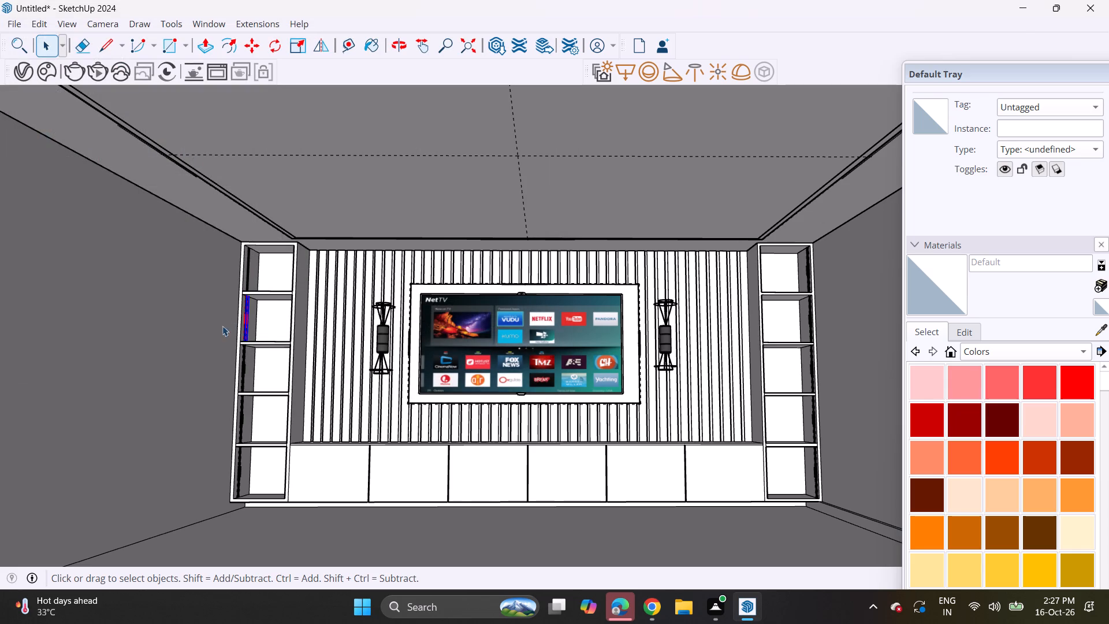
# Draw a tall, nearly full-height rectangle on the side wall next to the left shelf unit.
pyautogui.keyDown('shift'); pyautogui.moveTo(228, 326); pyautogui.dragTo(390, 296, button='middle'); pyautogui.keyUp('shift')
pyautogui.moveTo(377, 313); pyautogui.dragTo(277, 327, button='middle')
pyautogui.click(167, 53)
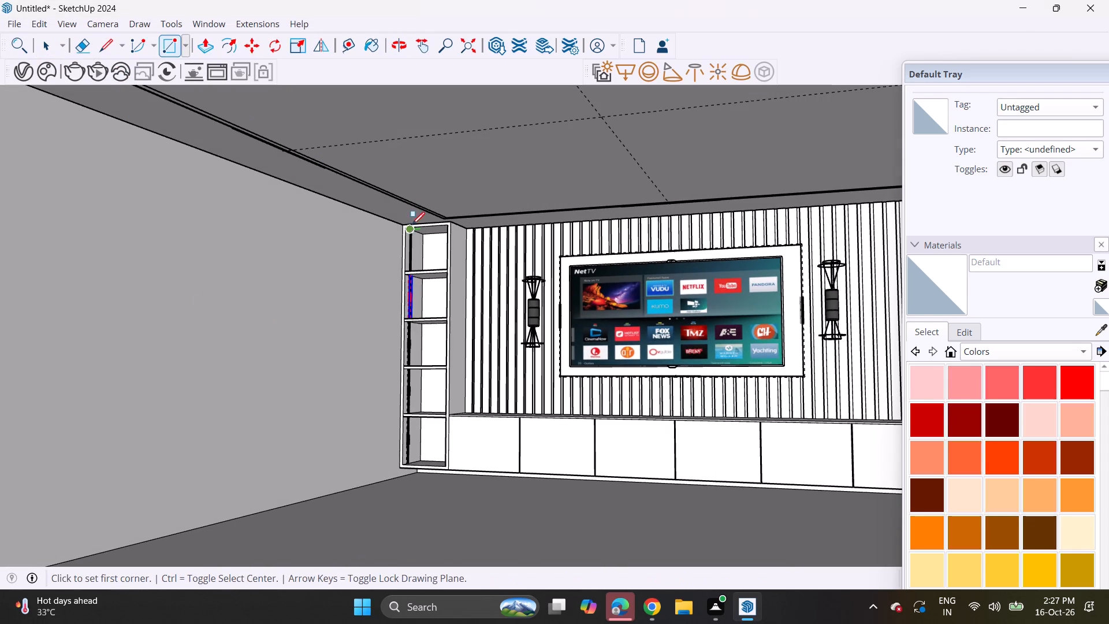
pyautogui.scroll(2, 384, 222)
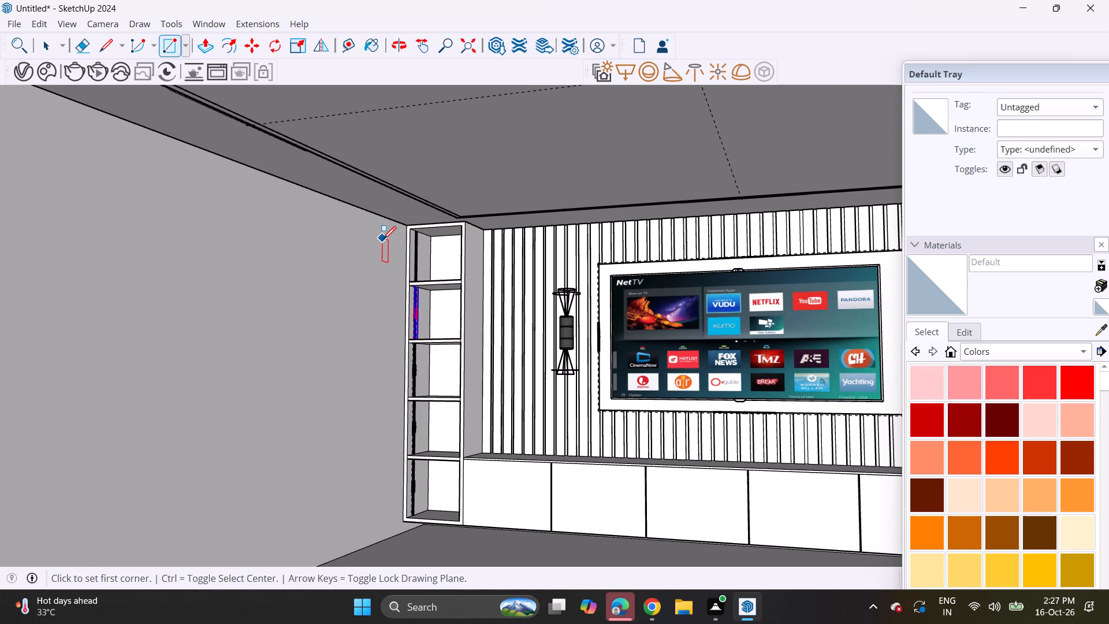
pyautogui.click(386, 235)
pyautogui.click(269, 563)
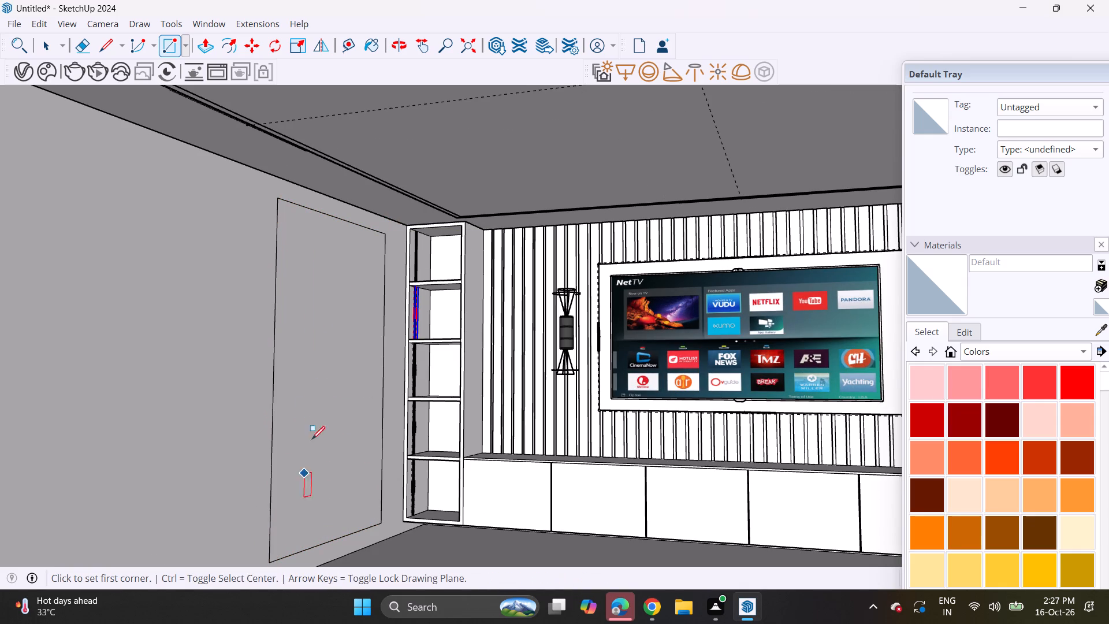
# Draw a smaller rectangle inside the side wall's tall rectangle, leaving a narrow border all around.
pyautogui.click(372, 251)
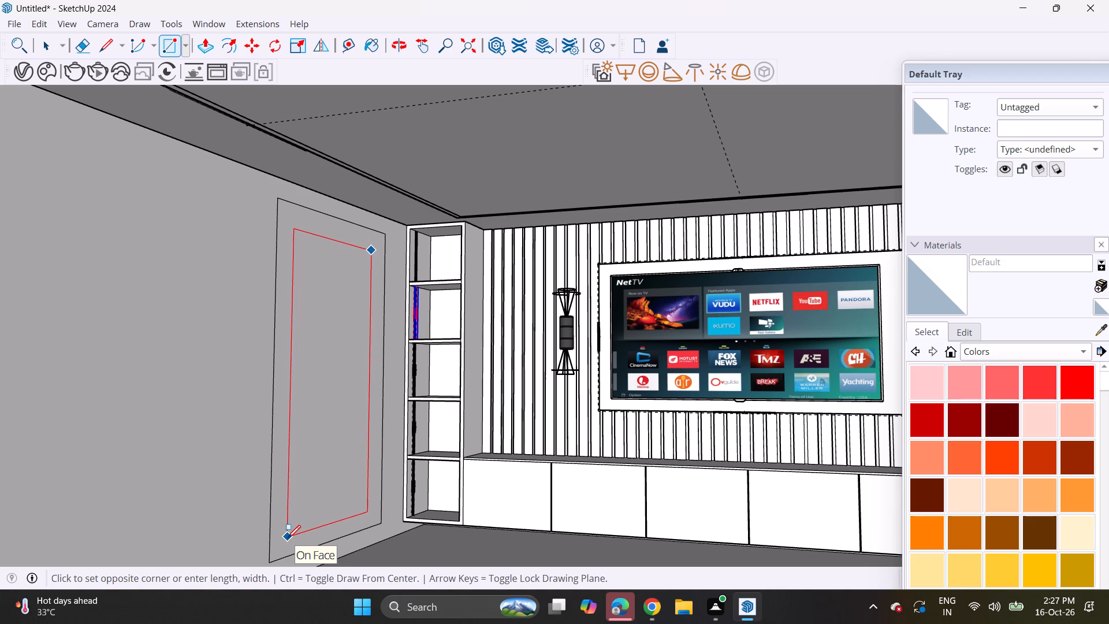
pyautogui.click(292, 539)
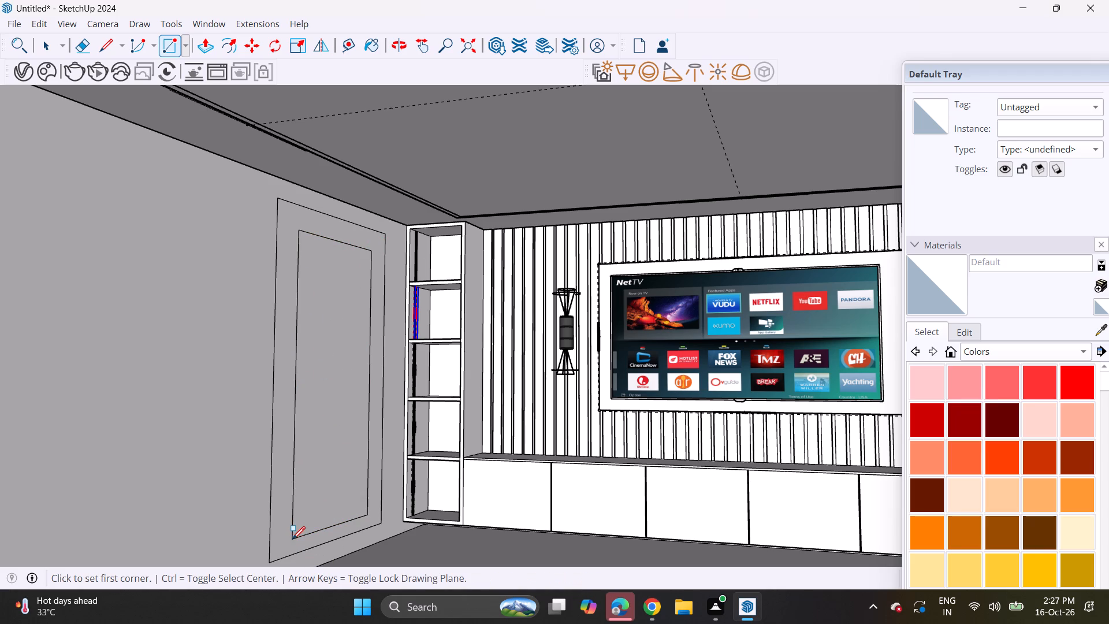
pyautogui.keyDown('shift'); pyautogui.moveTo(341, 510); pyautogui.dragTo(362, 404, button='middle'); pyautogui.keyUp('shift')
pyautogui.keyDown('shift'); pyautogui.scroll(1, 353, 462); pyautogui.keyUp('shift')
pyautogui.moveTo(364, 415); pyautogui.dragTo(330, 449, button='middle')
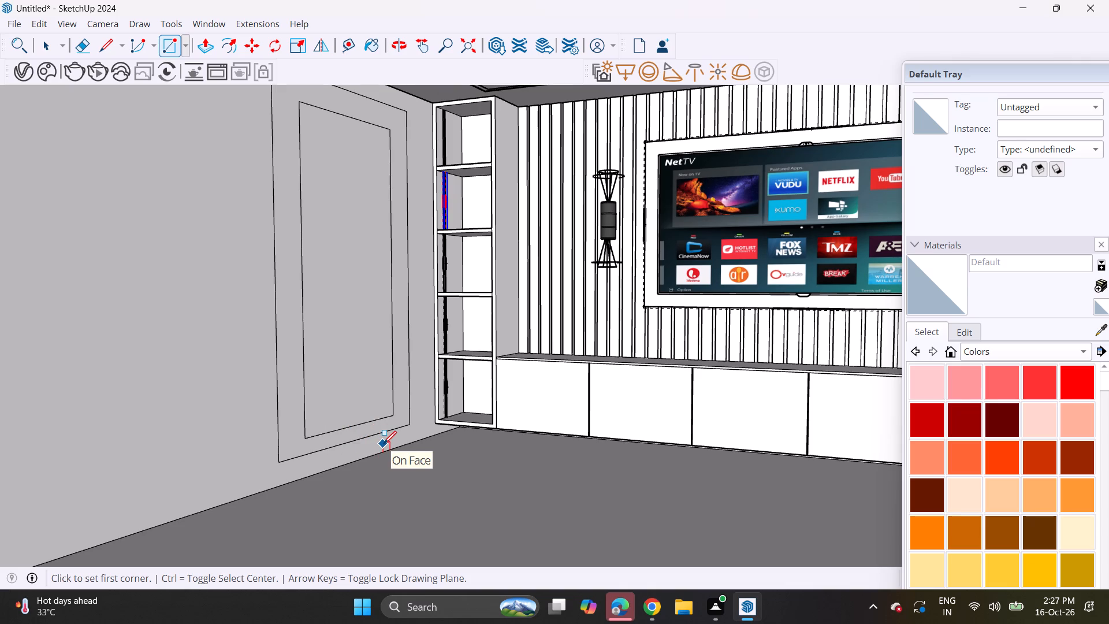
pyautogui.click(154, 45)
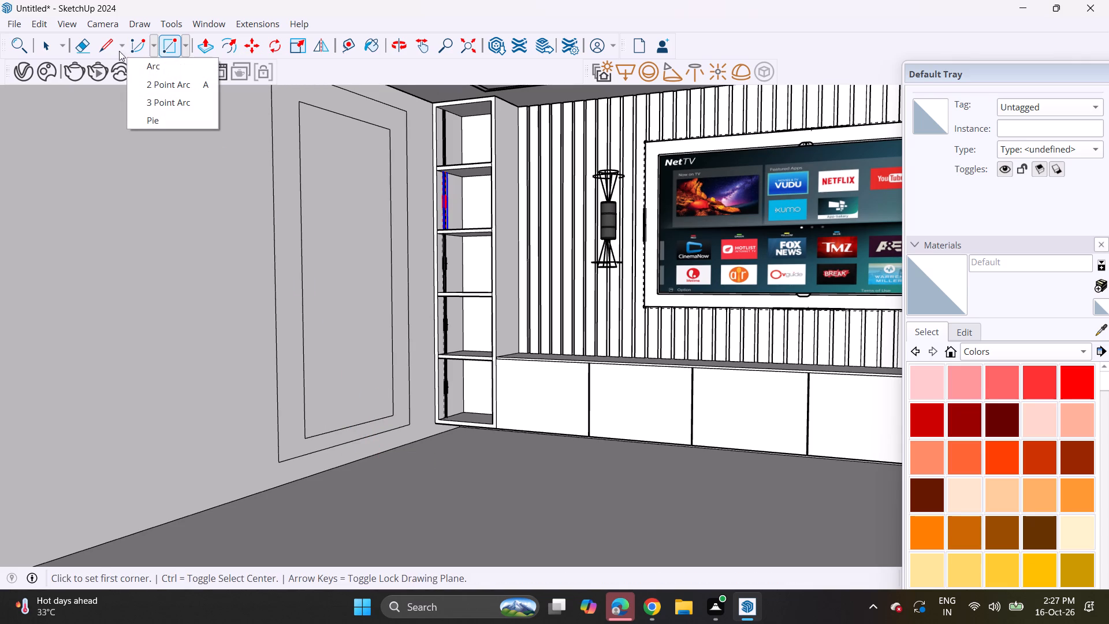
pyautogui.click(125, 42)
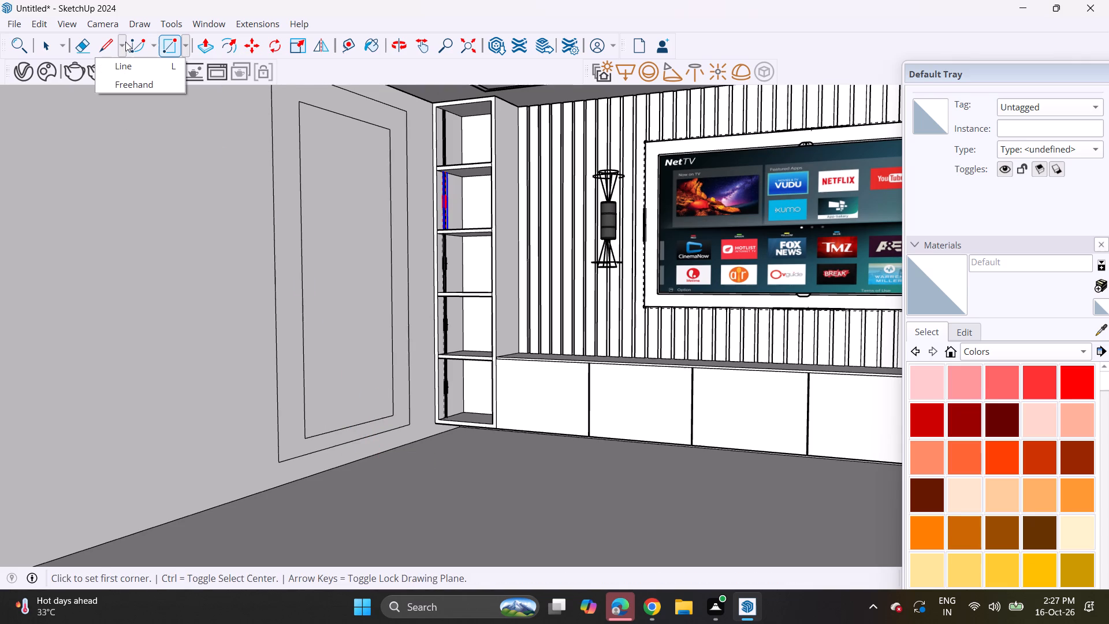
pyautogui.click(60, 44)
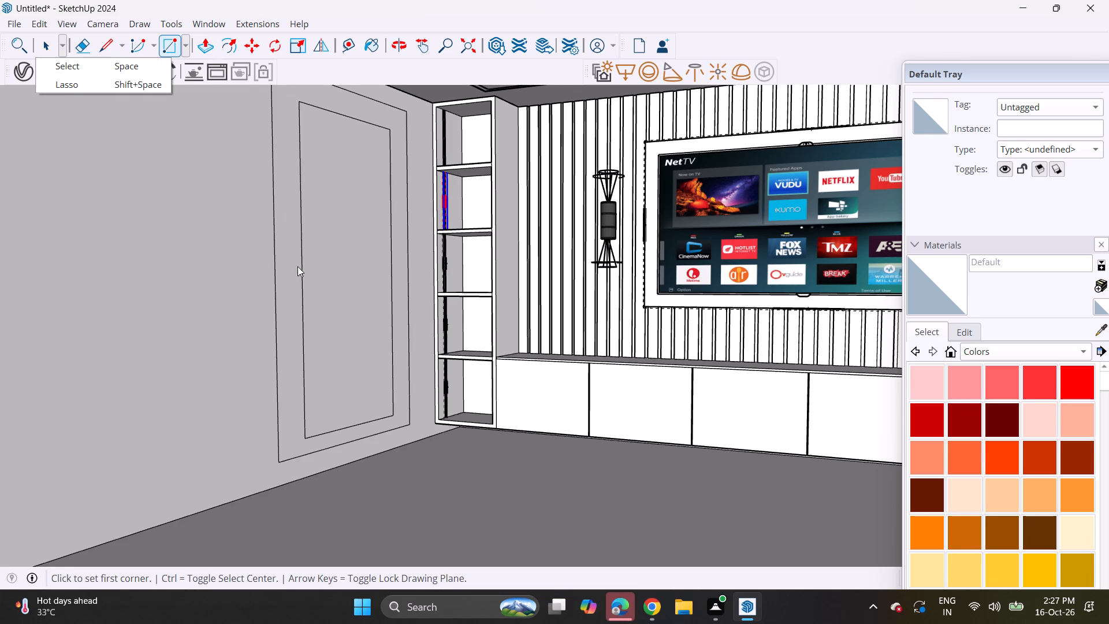
# Look through the list of available toolbars and leave the selection as it is.
pyautogui.click(65, 23)
pyautogui.click(72, 36)
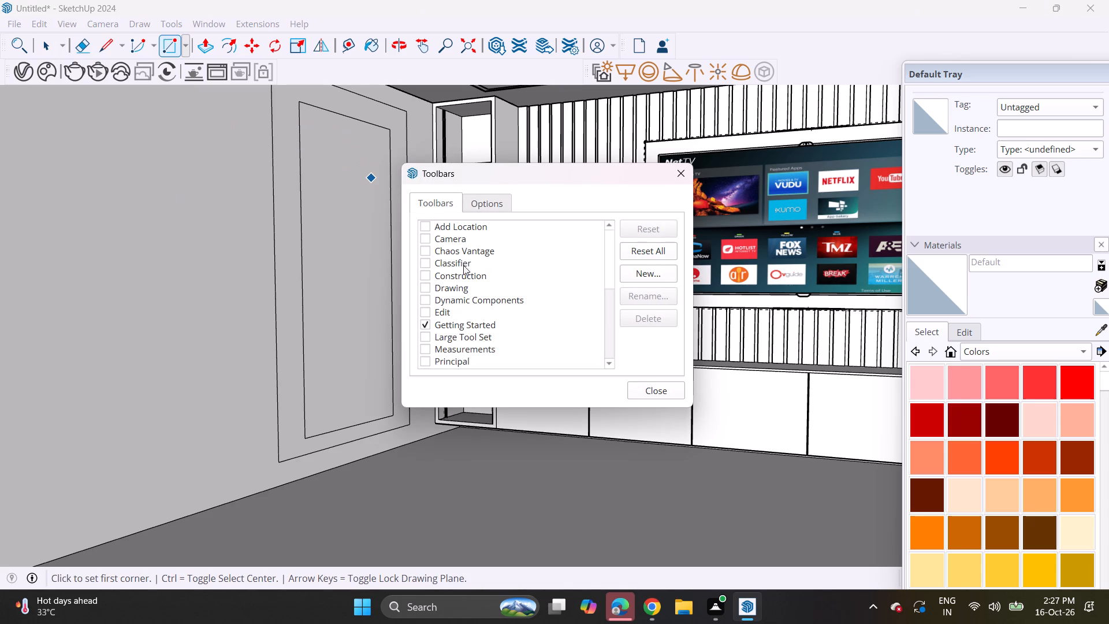
pyautogui.scroll(-2, 460, 291)
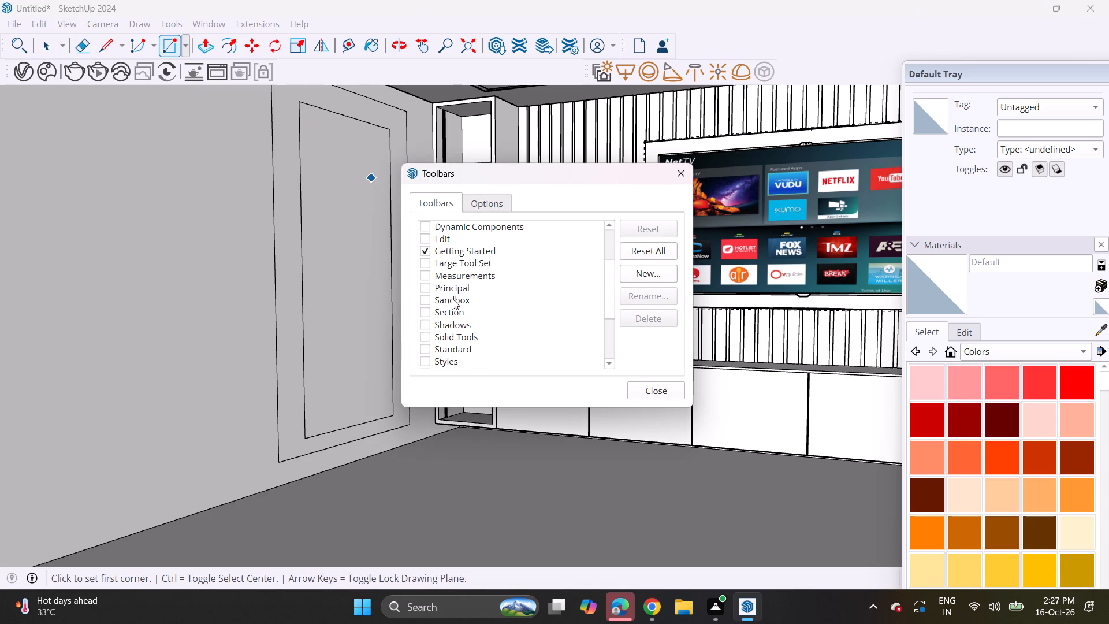
pyautogui.scroll(-2, 441, 343)
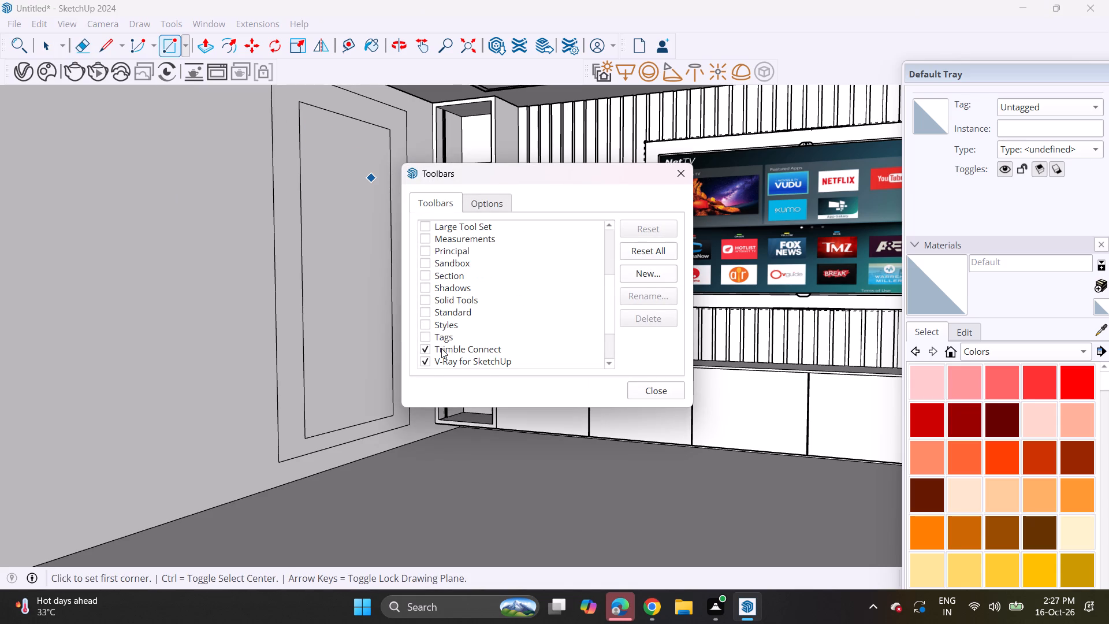
pyautogui.scroll(-2, 441, 358)
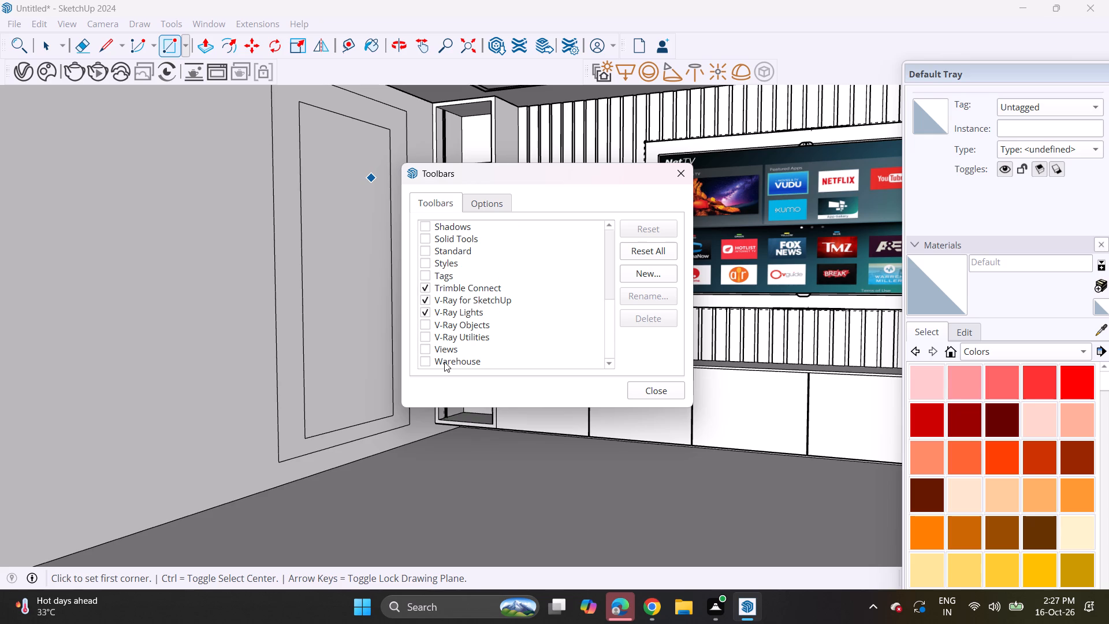
pyautogui.scroll(3, 444, 362)
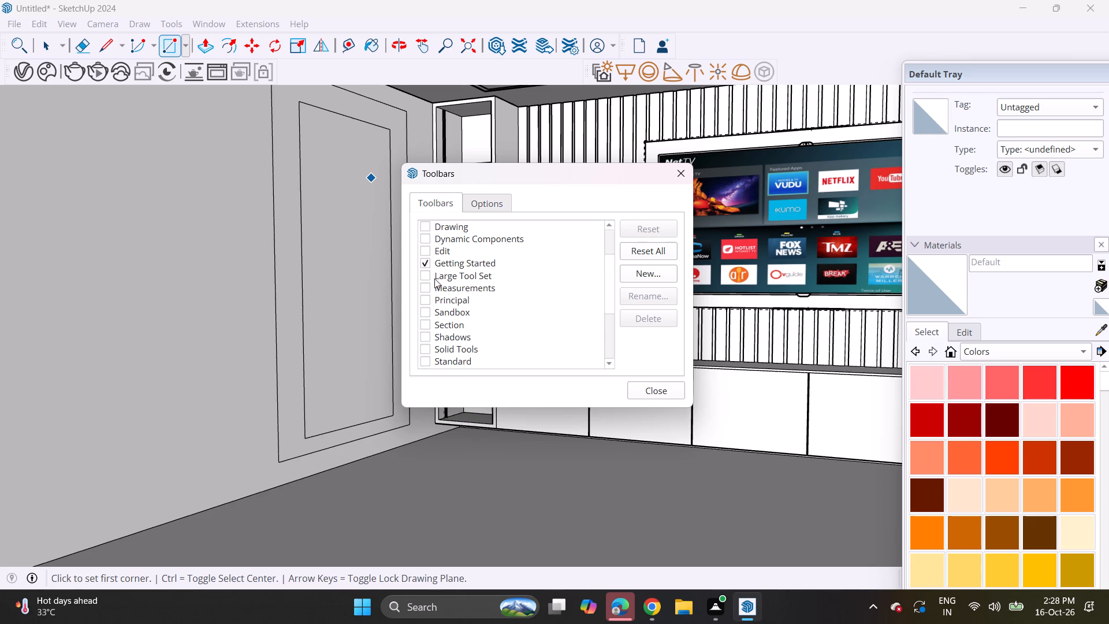
pyautogui.scroll(3, 452, 285)
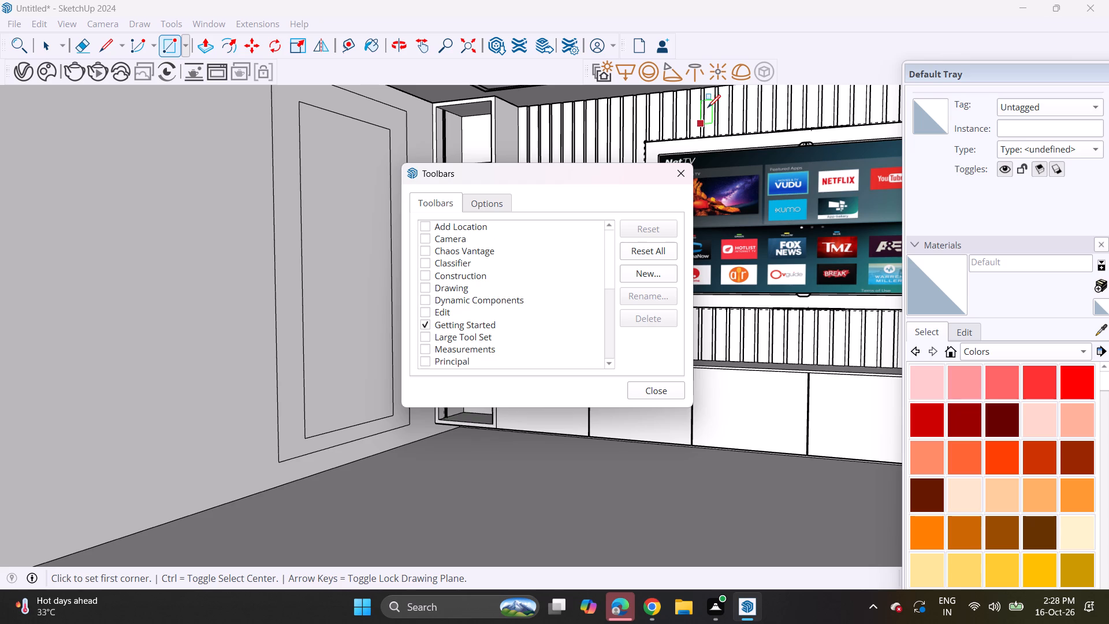
pyautogui.click(681, 183)
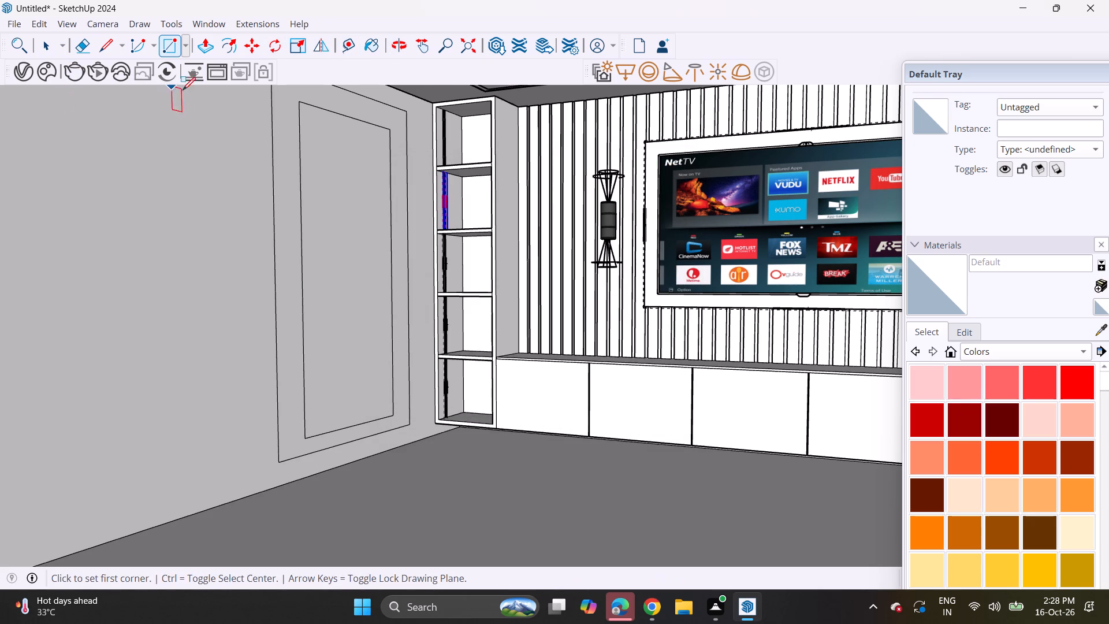
pyautogui.press('space')
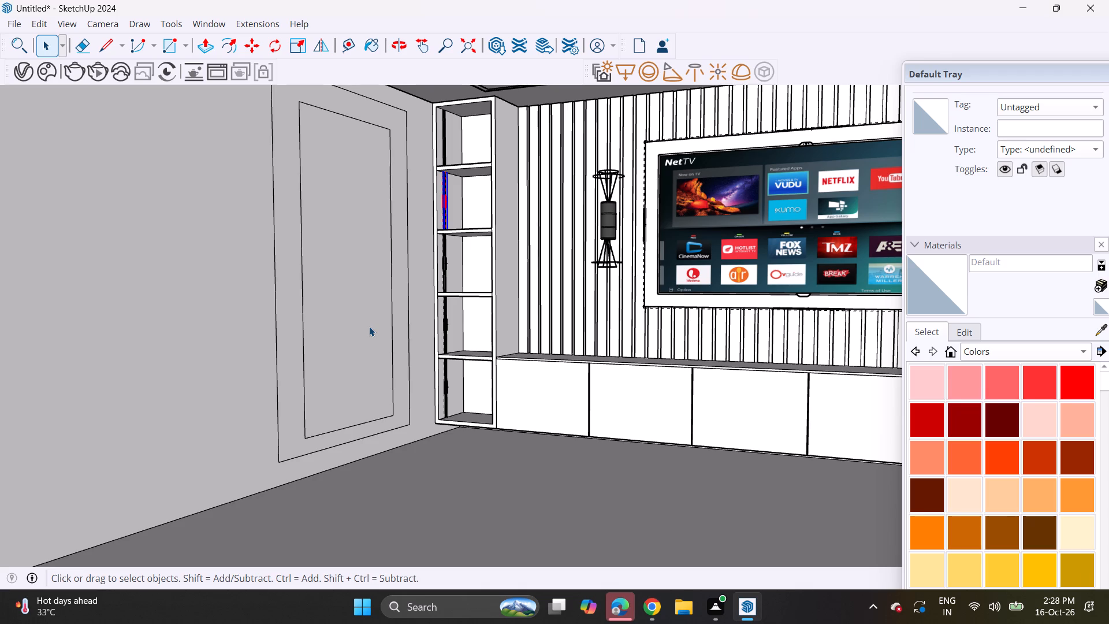
pyautogui.click(196, 28)
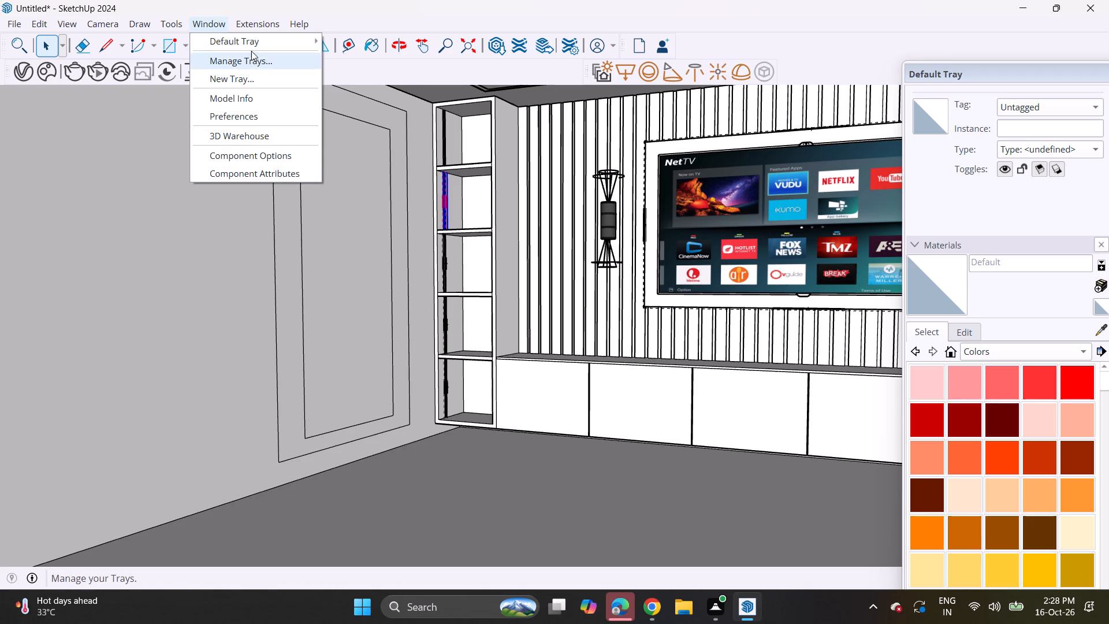
pyautogui.press('space')
# Copy the inner and outer rectangle outlines along the side wall, away from the shelf unit, leaving a narrow gap between the two panels.
pyautogui.click(245, 254)
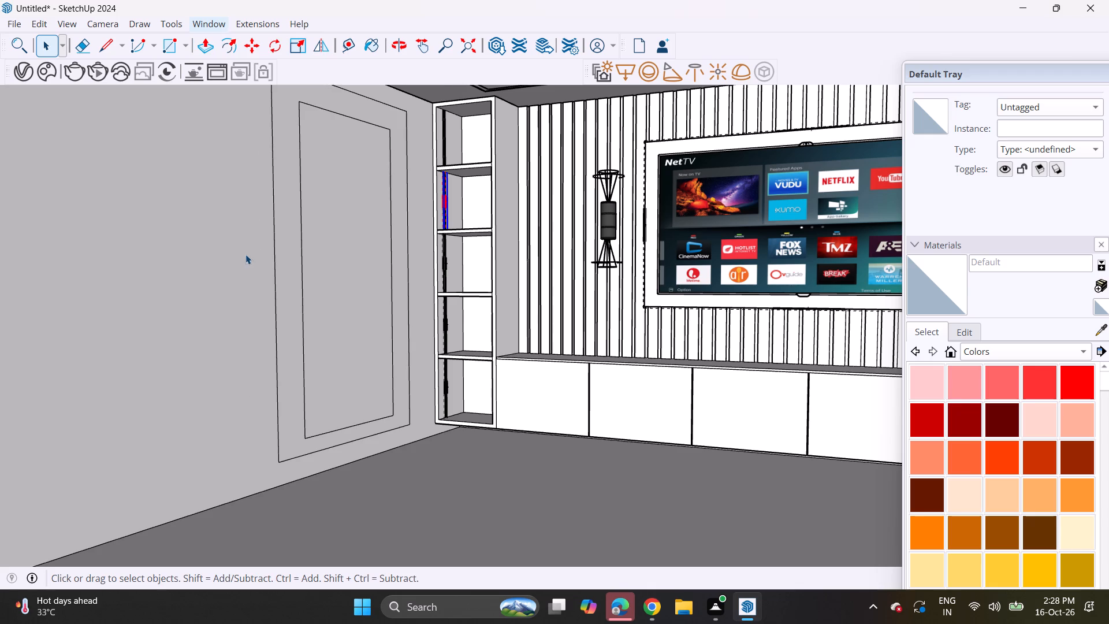
pyautogui.click(303, 381)
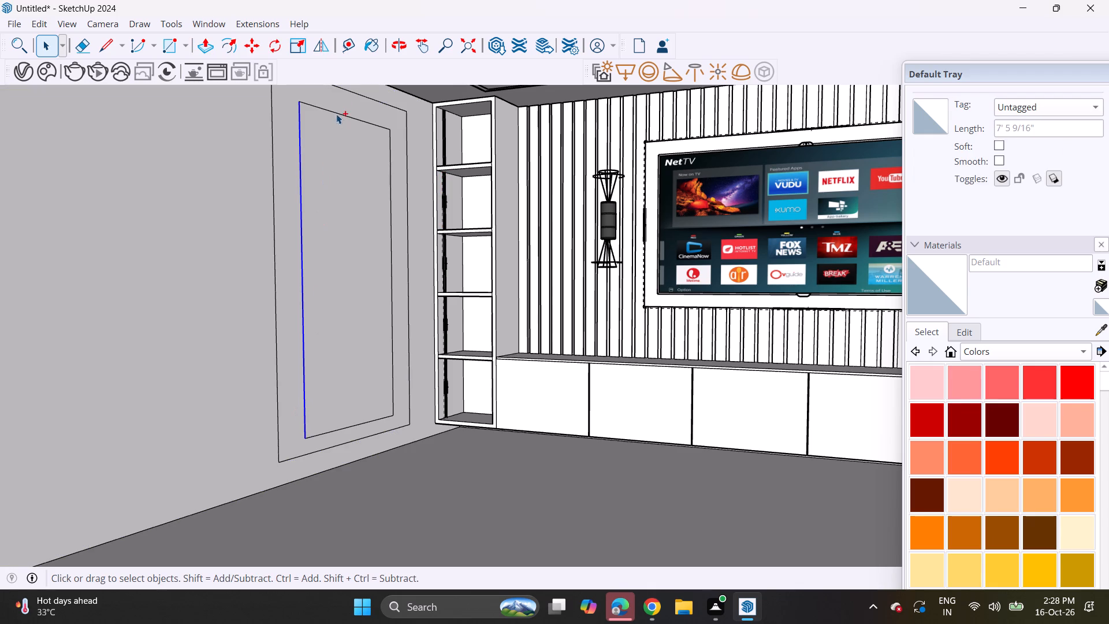
pyautogui.keyDown('ctrl'); pyautogui.click(336, 113); pyautogui.keyUp('ctrl')
pyautogui.keyDown('ctrl'); pyautogui.click(392, 223); pyautogui.keyUp('ctrl')
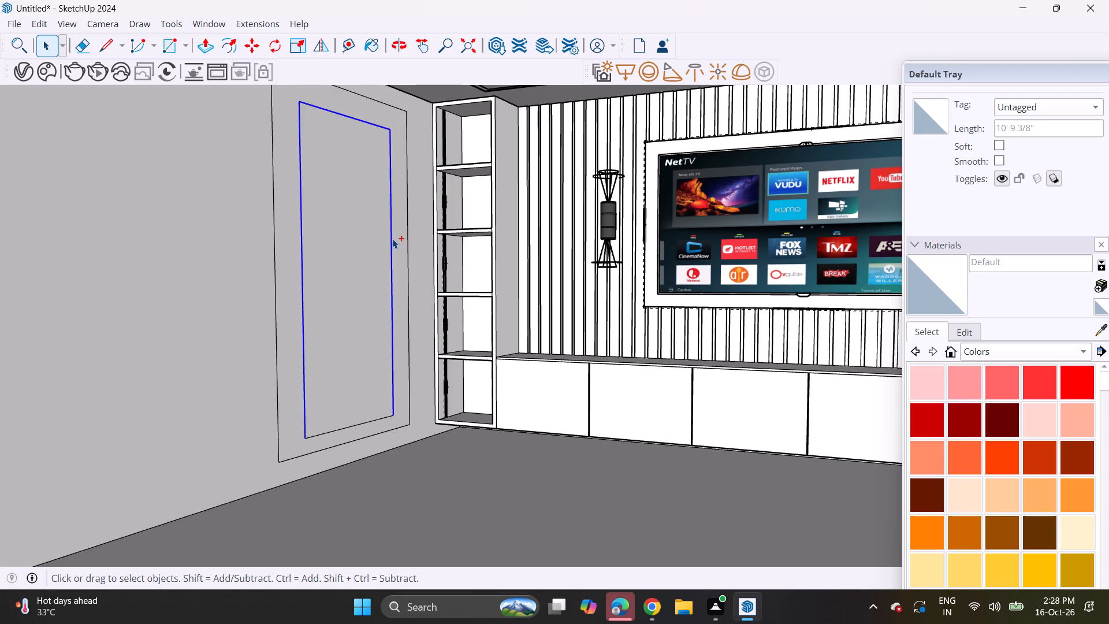
pyautogui.keyDown('ctrl'); pyautogui.click(373, 422); pyautogui.keyUp('ctrl')
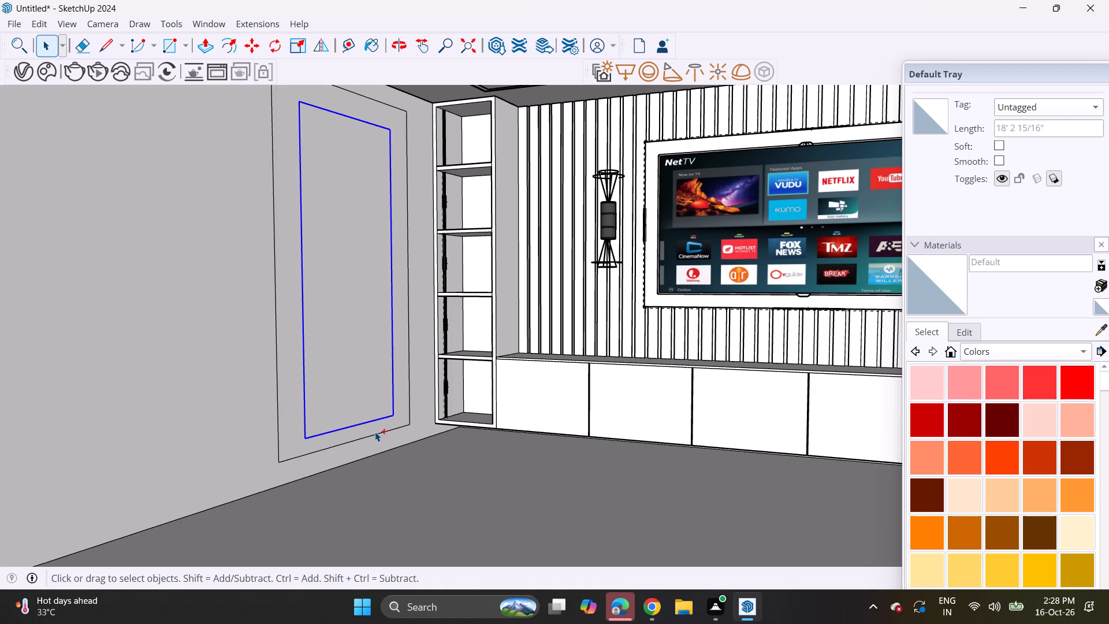
pyautogui.keyDown('ctrl'); pyautogui.click(377, 435); pyautogui.keyUp('ctrl')
pyautogui.keyDown('ctrl'); pyautogui.click(411, 409); pyautogui.keyUp('ctrl')
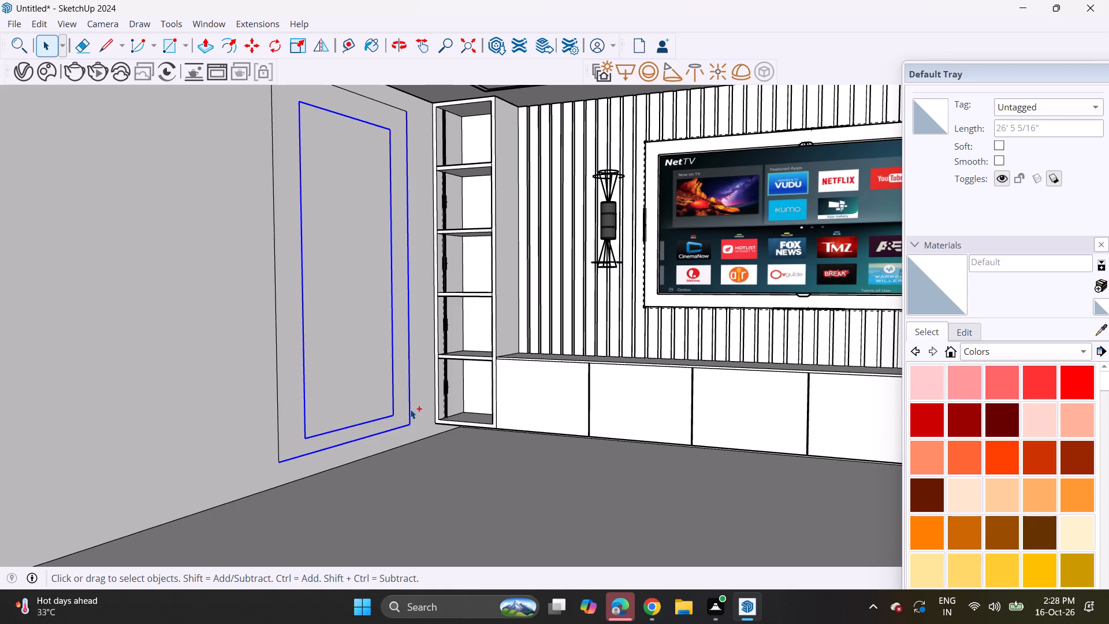
pyautogui.keyDown('ctrl'); pyautogui.click(281, 424); pyautogui.keyUp('ctrl')
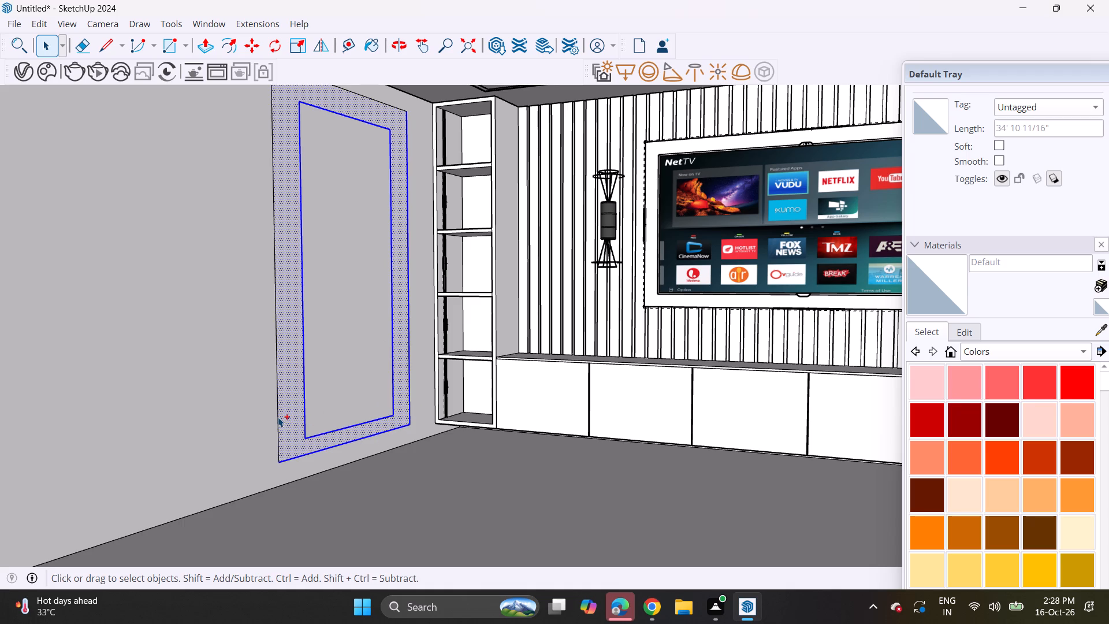
pyautogui.keyDown('ctrl'); pyautogui.click(278, 417); pyautogui.keyUp('ctrl')
pyautogui.keyDown('ctrl'); pyautogui.keyDown('shift'); pyautogui.click(288, 410); pyautogui.keyUp('shift'); pyautogui.keyUp('ctrl')
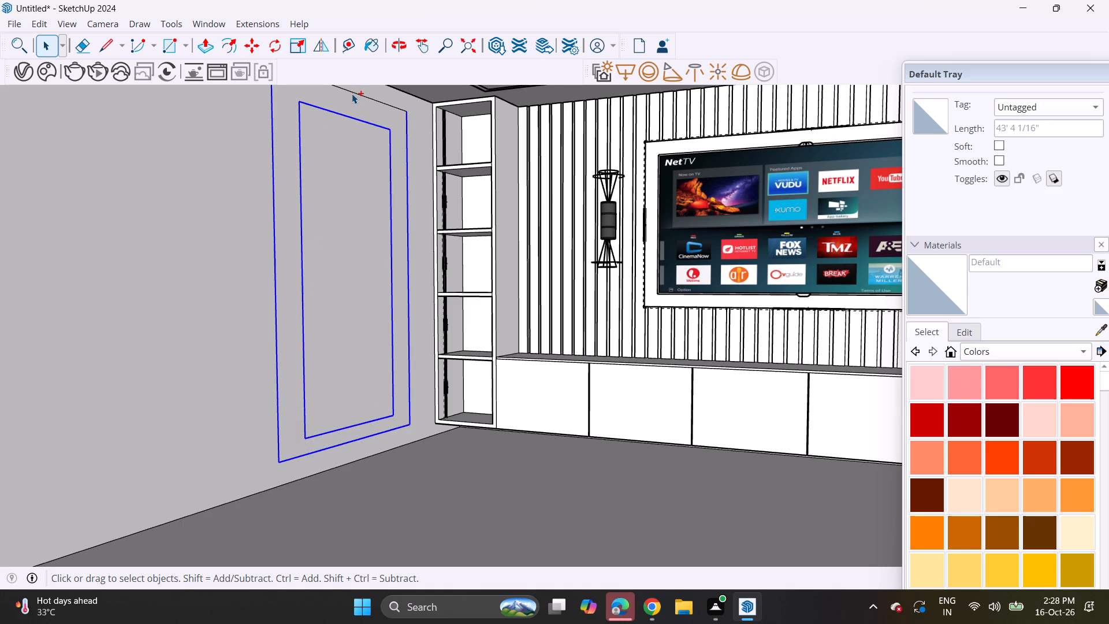
pyautogui.keyDown('ctrl'); pyautogui.click(352, 94); pyautogui.keyUp('ctrl')
pyautogui.click(243, 47)
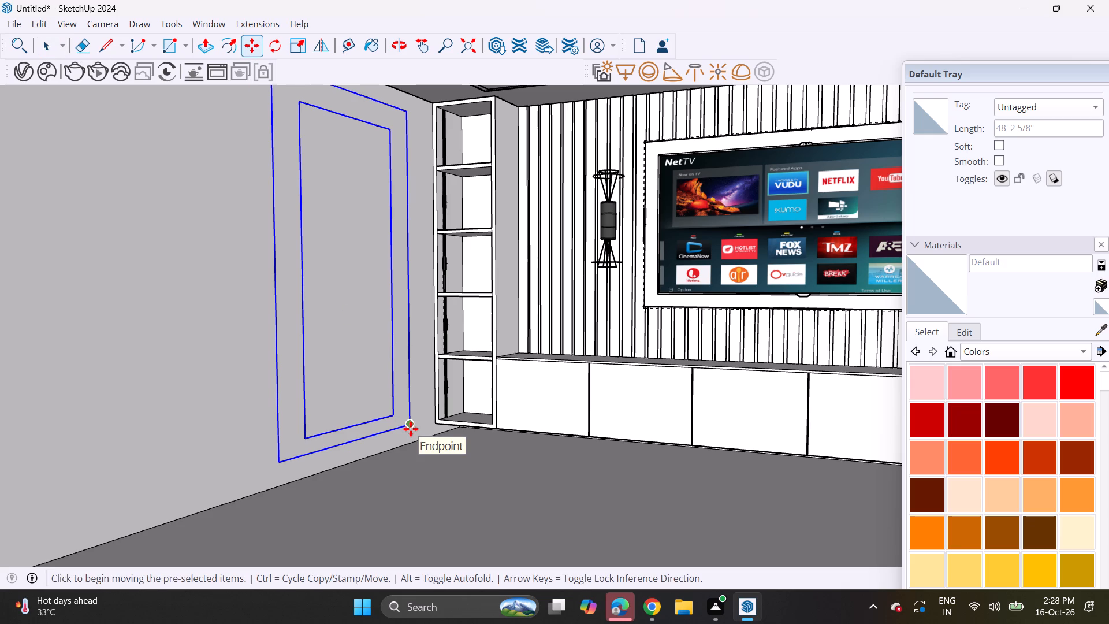
pyautogui.click(411, 429)
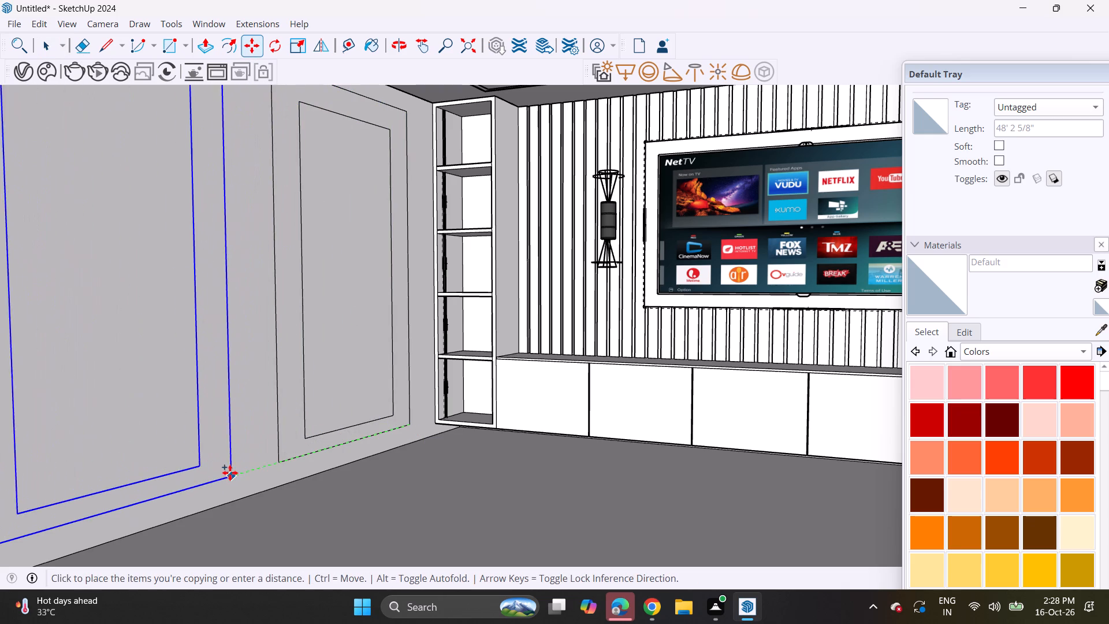
pyautogui.click(221, 476)
# Examine the two framed side-wall panels together with the whole TV wall from the front.
pyautogui.scroll(-2, 269, 525)
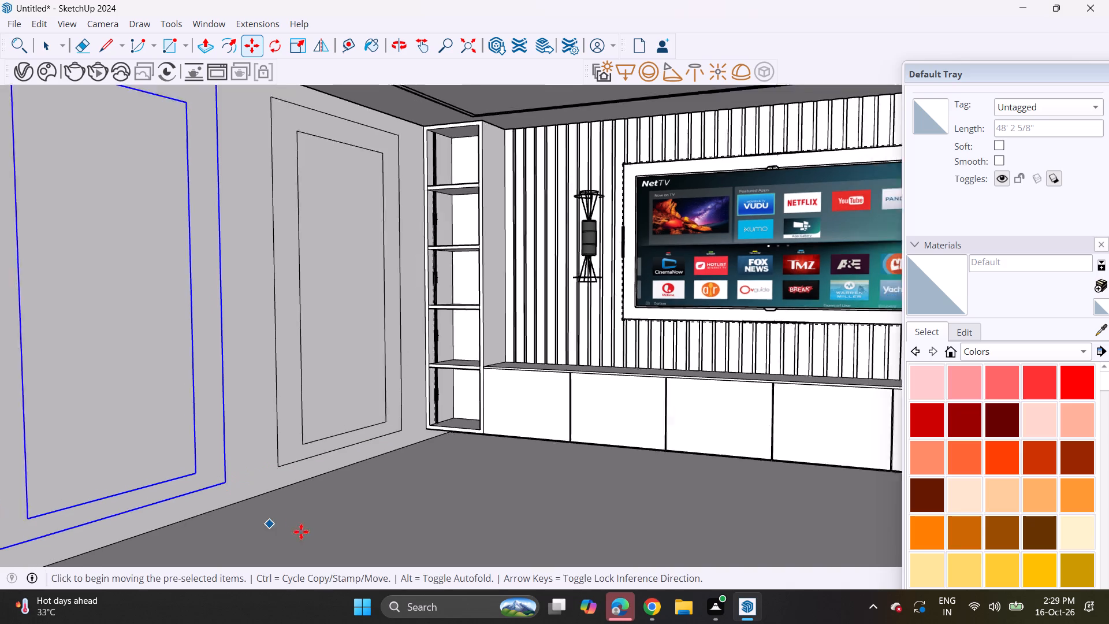
pyautogui.scroll(-2, 301, 532)
pyautogui.moveTo(330, 511); pyautogui.dragTo(309, 452, button='middle')
pyautogui.scroll(-3, 306, 450)
pyautogui.press('space')
pyautogui.click(330, 489)
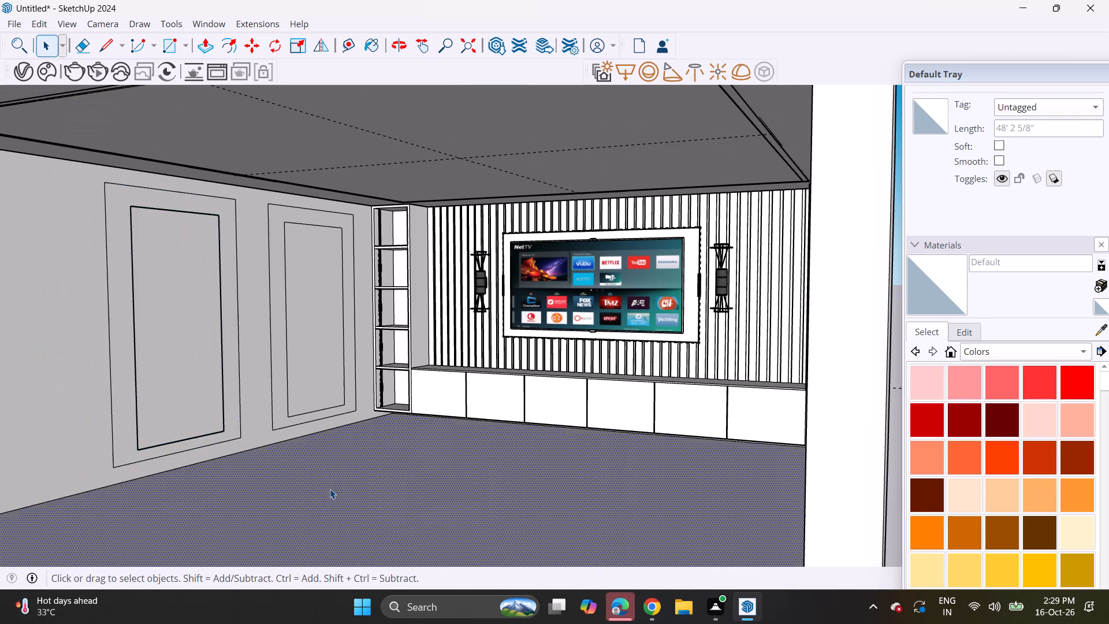
pyautogui.moveTo(332, 473); pyautogui.dragTo(468, 454, button='middle')
pyautogui.moveTo(492, 468); pyautogui.dragTo(465, 465, button='middle')
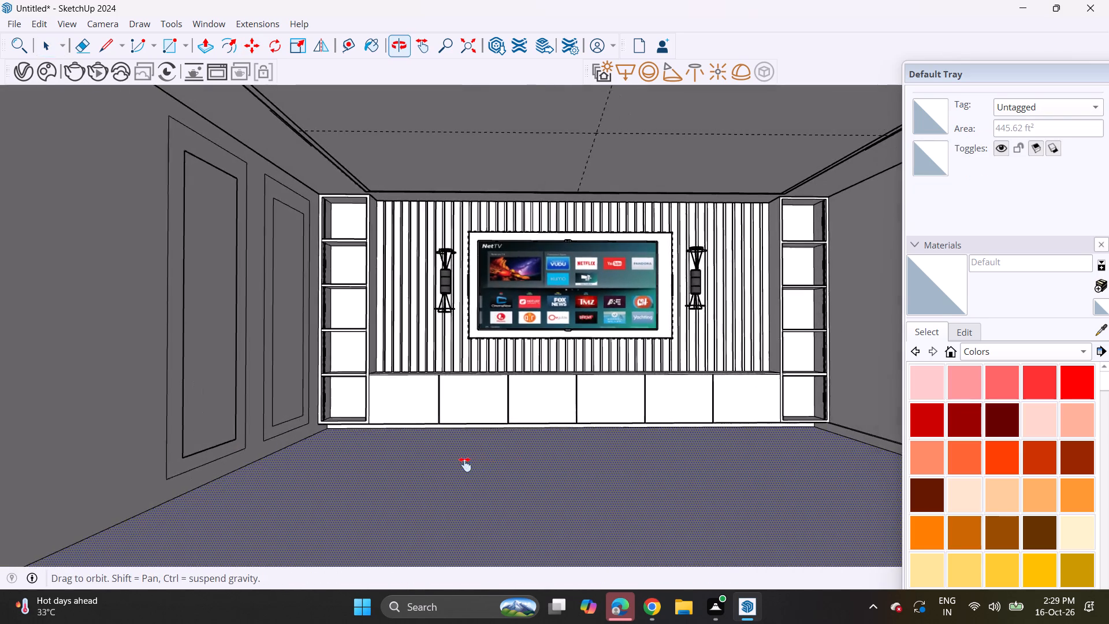
pyautogui.moveTo(465, 465); pyautogui.dragTo(364, 474, button='middle')
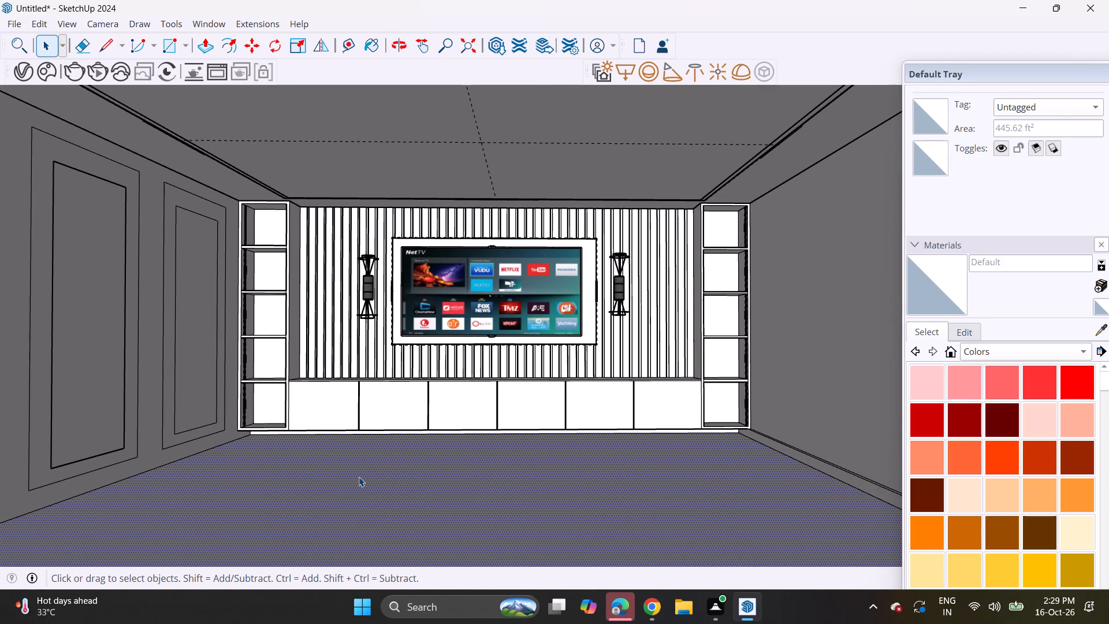
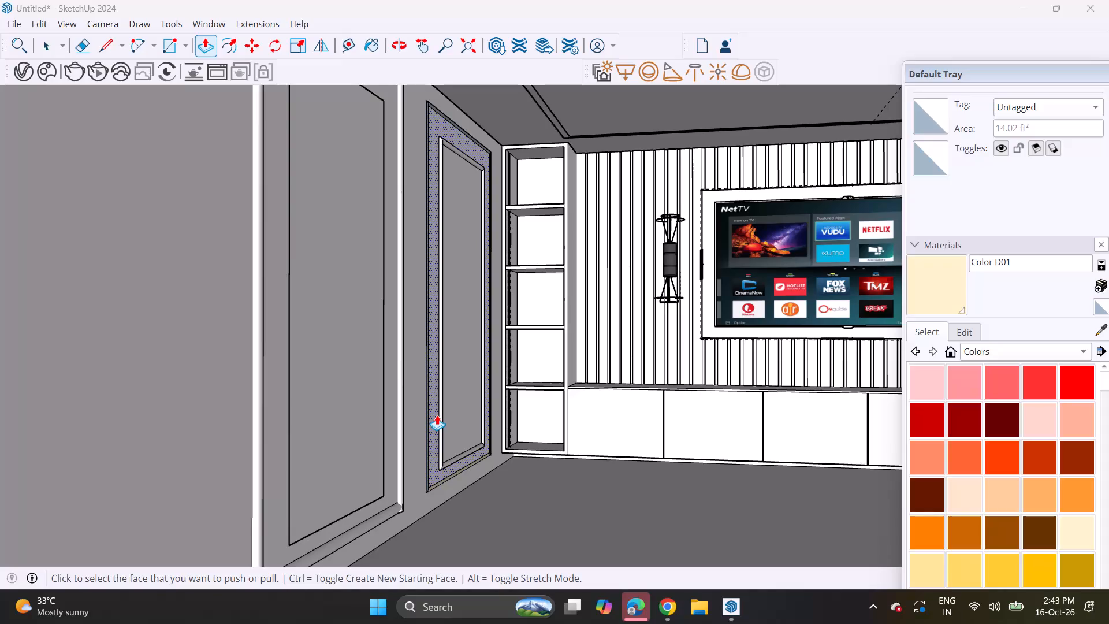
# Undo the last three modelling operations on the framed wall panels and leave the Push/Pull tool.
pyautogui.hotkey('ctrl', 'z')
pyautogui.hotkey('ctrl', 'z')
pyautogui.hotkey('ctrl', 'z')
pyautogui.press('space')
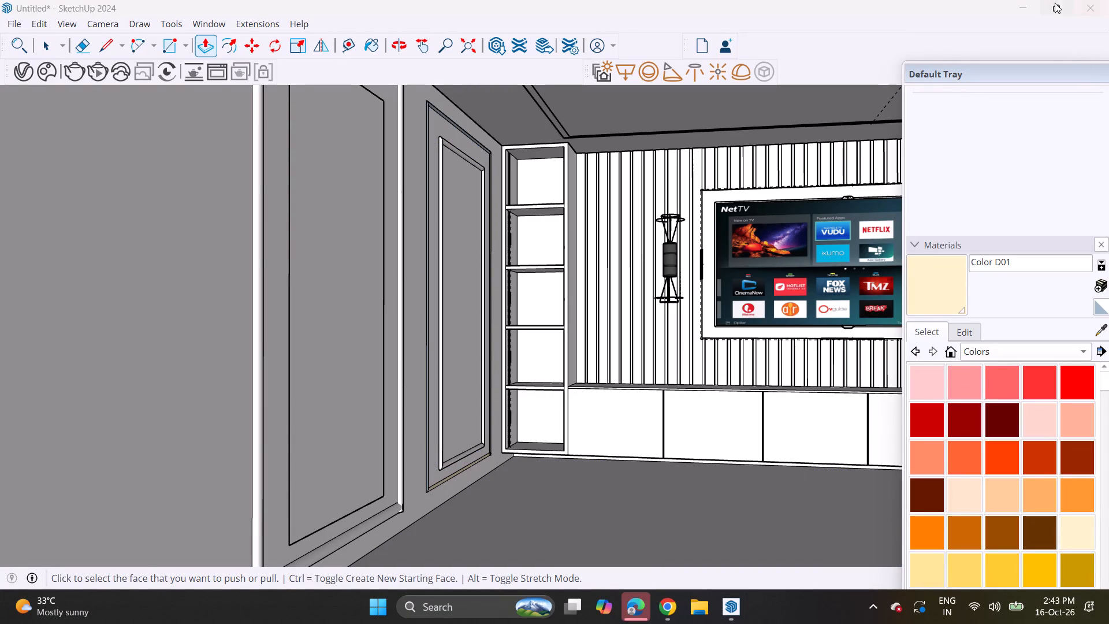
# Minimise the SketchUp model and close the Chaos sign-in browser window.
pyautogui.click(1013, 3)
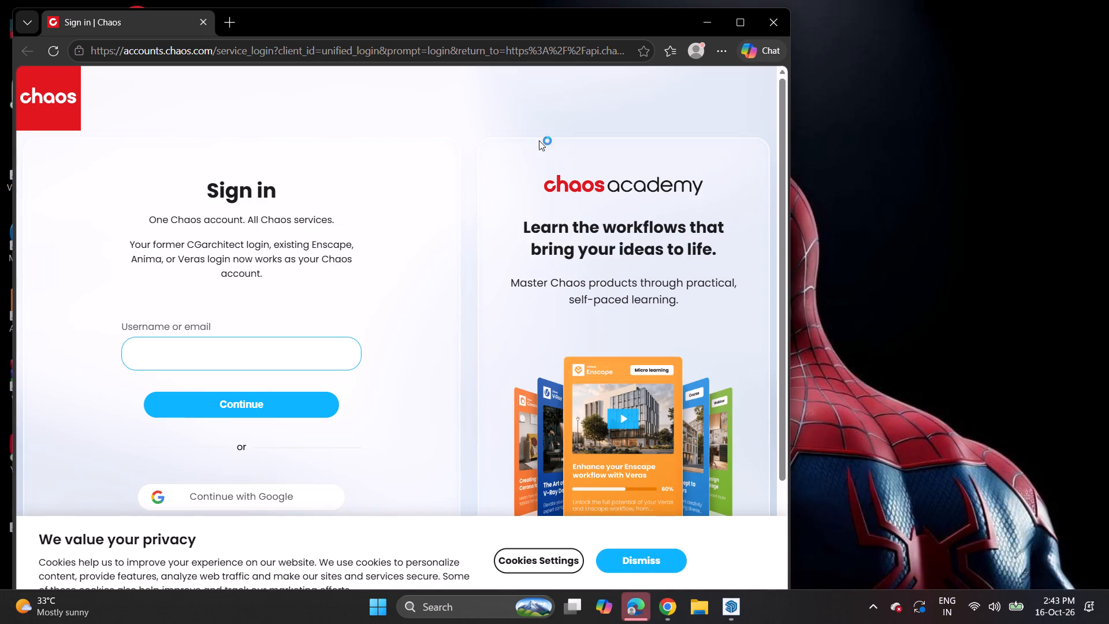
pyautogui.click(774, 24)
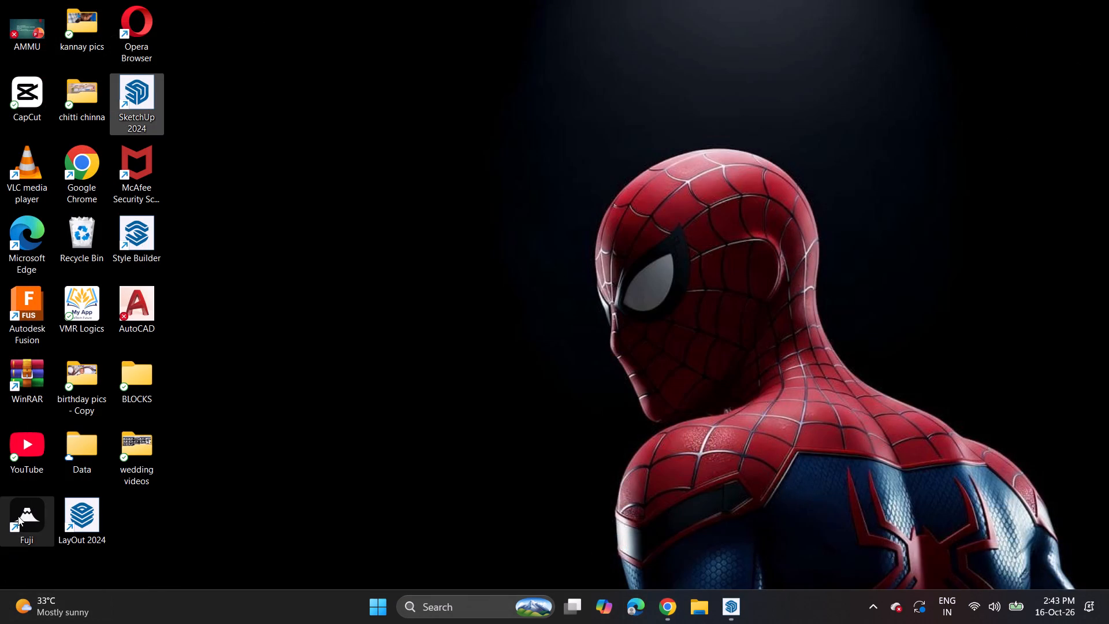
# Launch the Fuji application from the desktop.
pyautogui.click(18, 516)
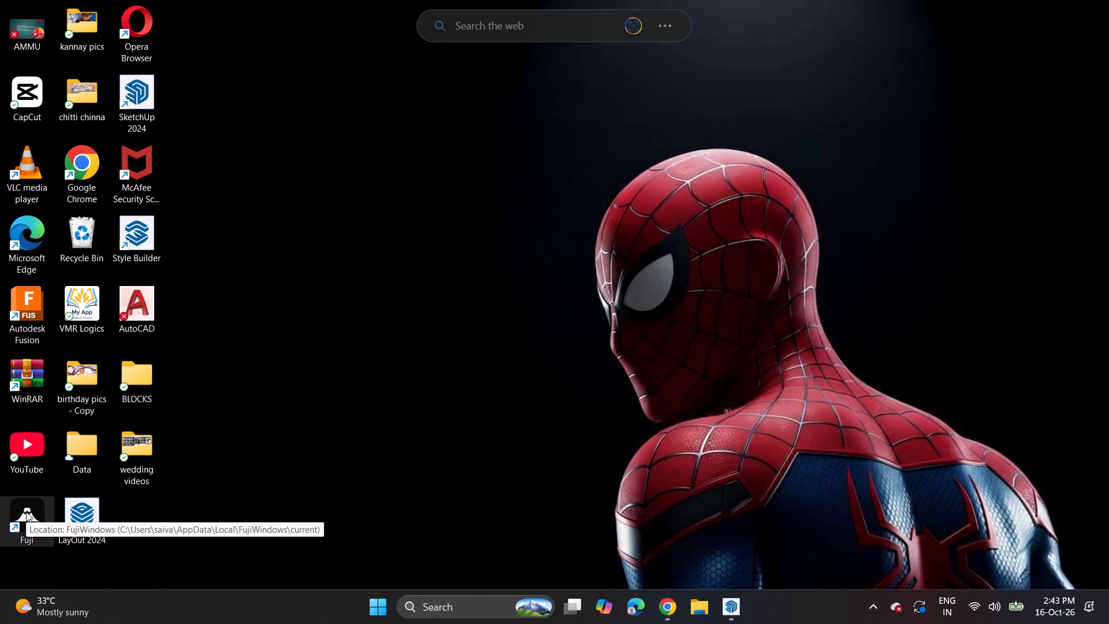
pyautogui.doubleClick(25, 523)
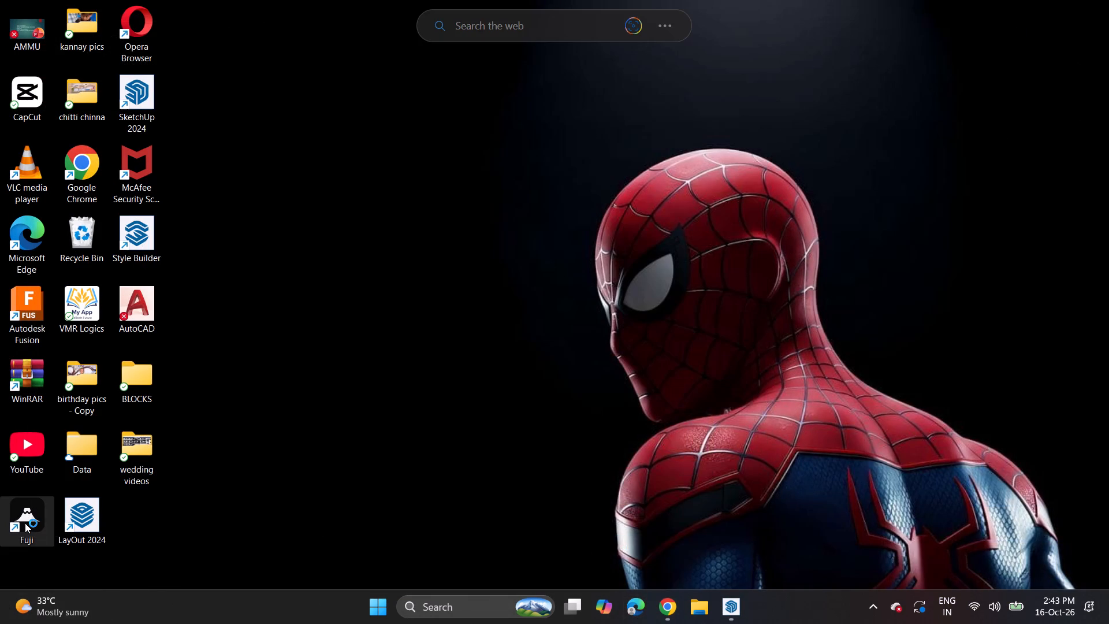
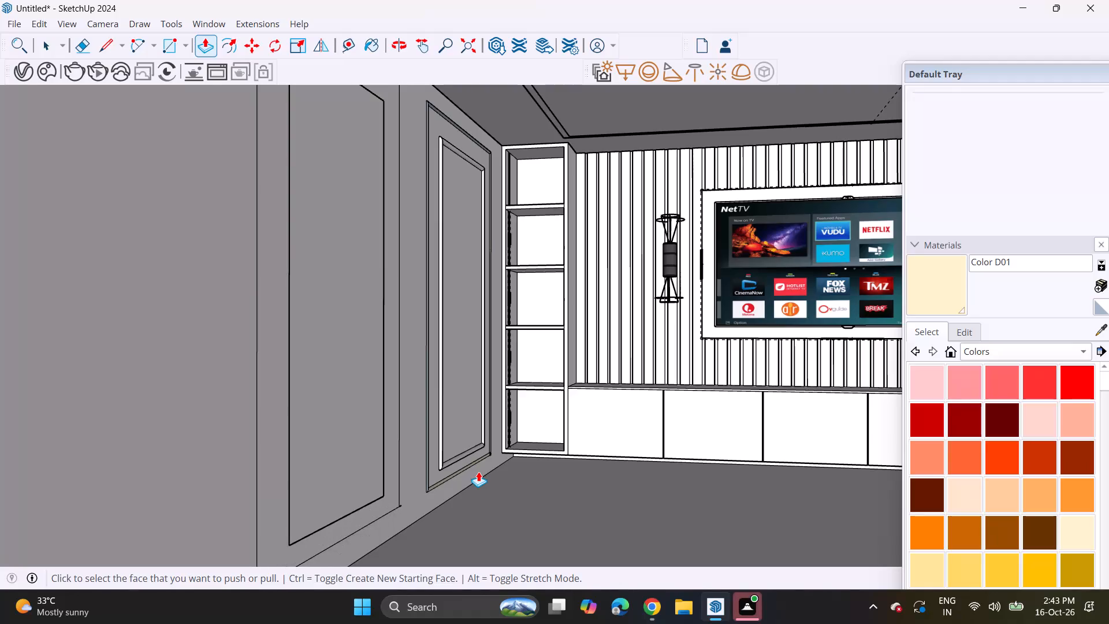
# Undo the recent modelling operations on the framed wall panel beside the shelving until only its flat outlines remain.
pyautogui.hotkey('ctrl', 'z')
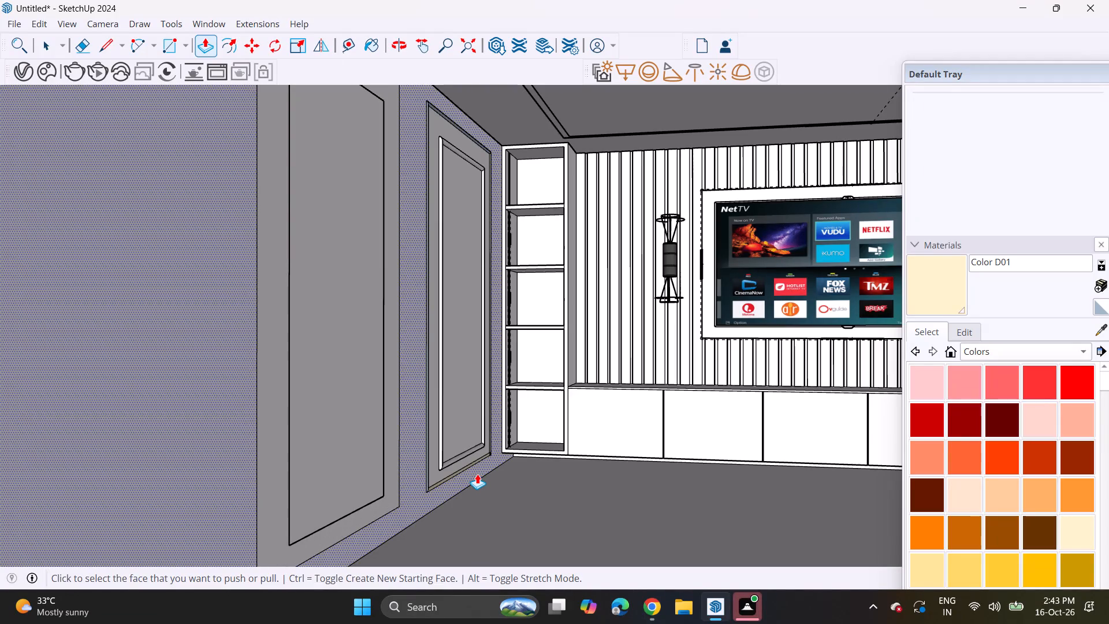
pyautogui.hotkey('ctrl', 'z')
pyautogui.hotkey('ctrl', 'z')
pyautogui.hotkey('ctrl', 'z')
pyautogui.hotkey('ctrl', 'z')
pyautogui.hotkey('ctrl', 'z')
pyautogui.hotkey('ctrl', 'z')
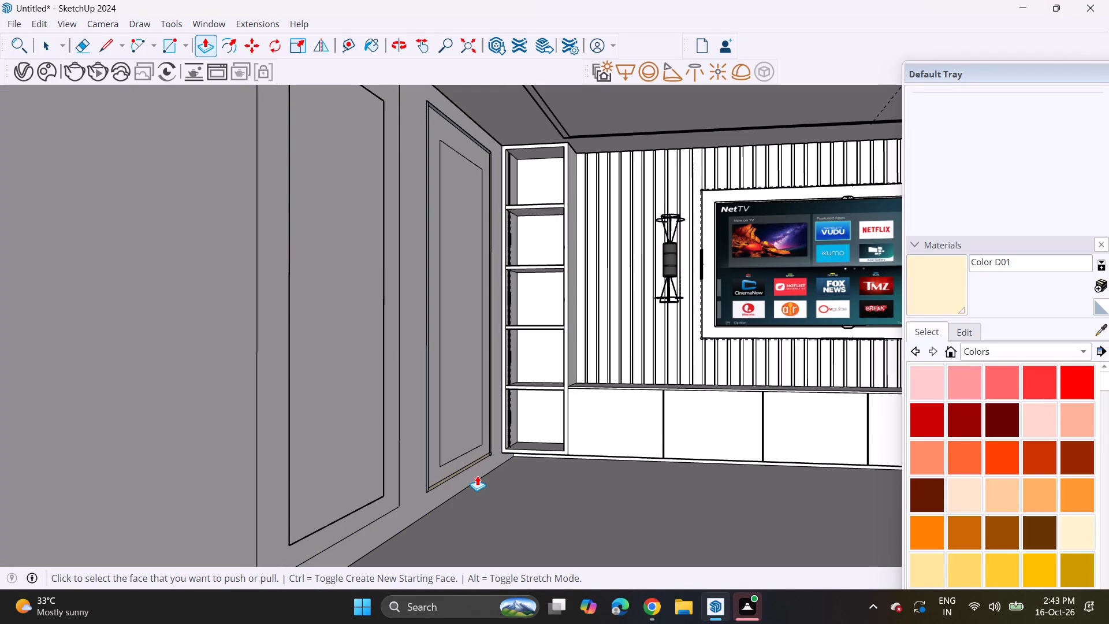
pyautogui.hotkey('ctrl', 'z')
pyautogui.hotkey('ctrl', 'z')
pyautogui.hotkey('ctrl', 'z')
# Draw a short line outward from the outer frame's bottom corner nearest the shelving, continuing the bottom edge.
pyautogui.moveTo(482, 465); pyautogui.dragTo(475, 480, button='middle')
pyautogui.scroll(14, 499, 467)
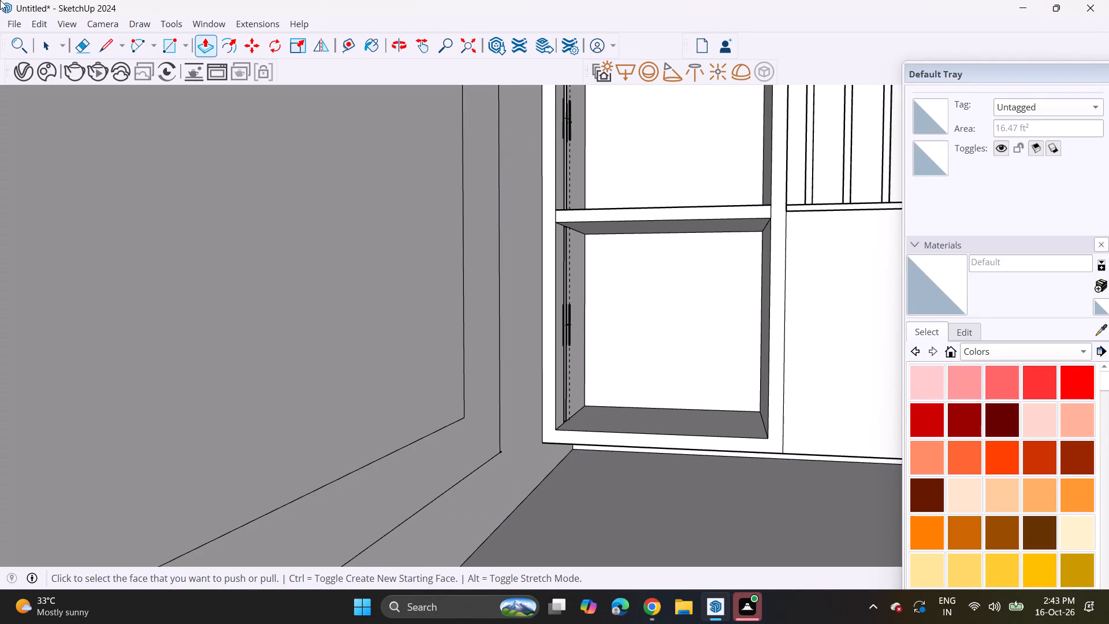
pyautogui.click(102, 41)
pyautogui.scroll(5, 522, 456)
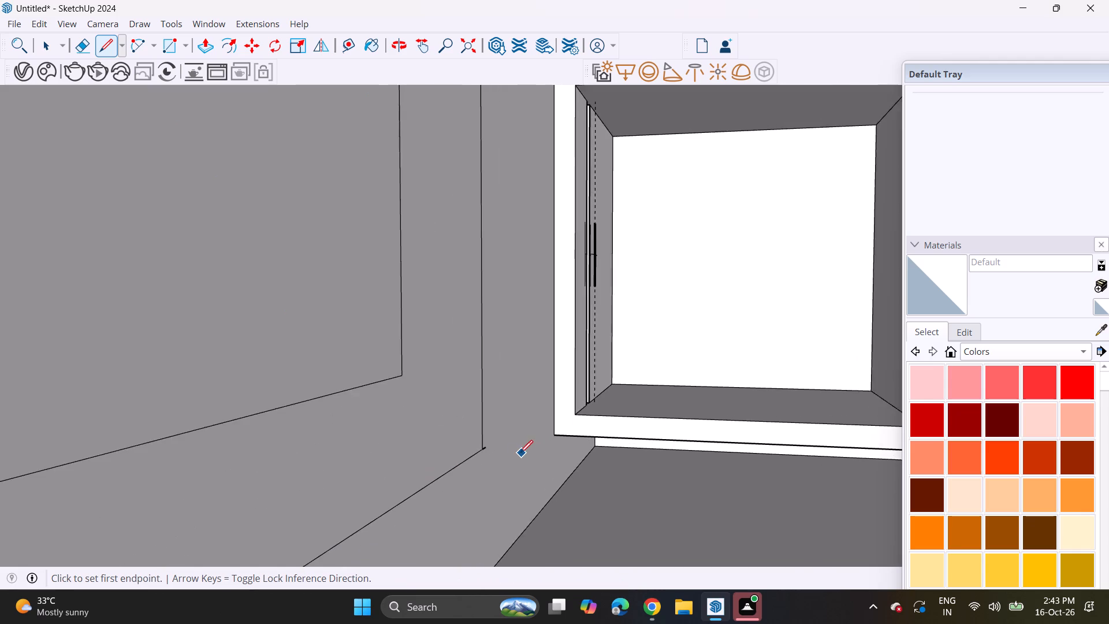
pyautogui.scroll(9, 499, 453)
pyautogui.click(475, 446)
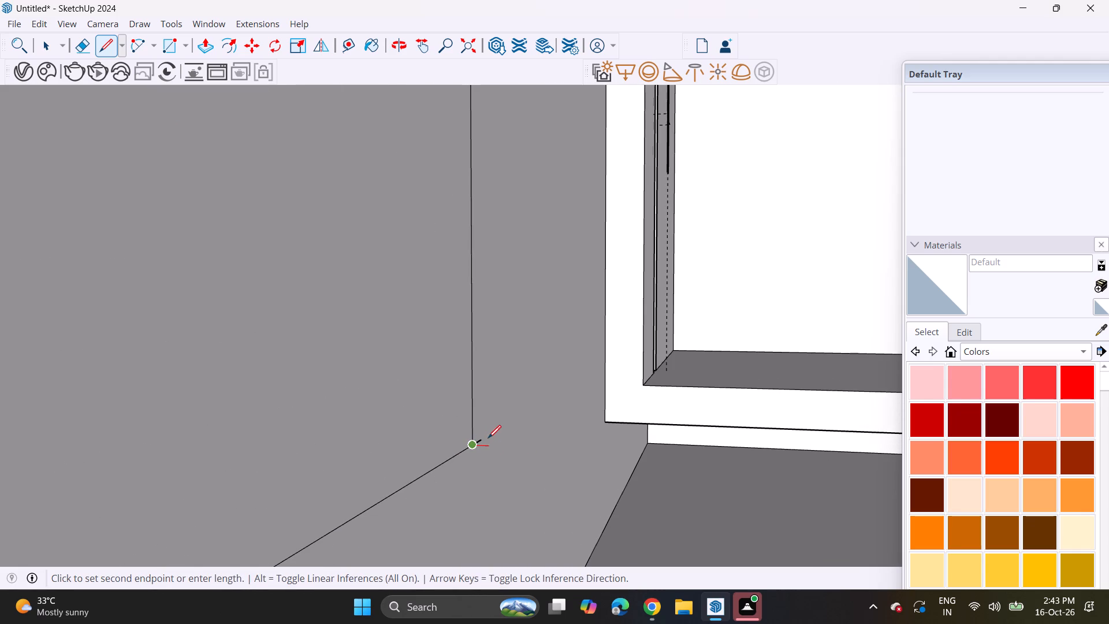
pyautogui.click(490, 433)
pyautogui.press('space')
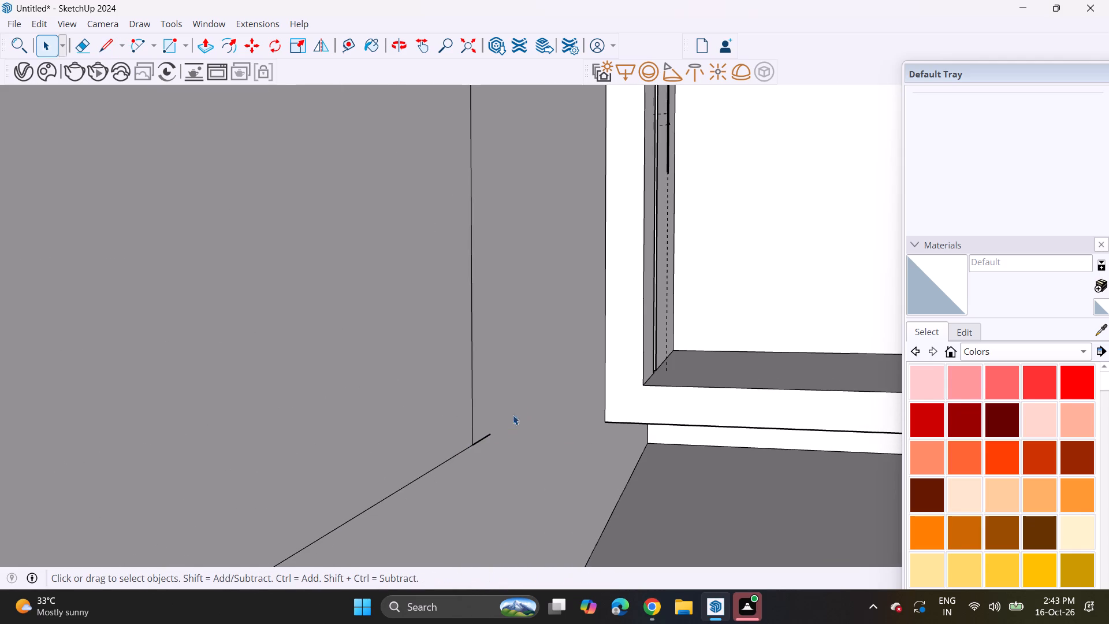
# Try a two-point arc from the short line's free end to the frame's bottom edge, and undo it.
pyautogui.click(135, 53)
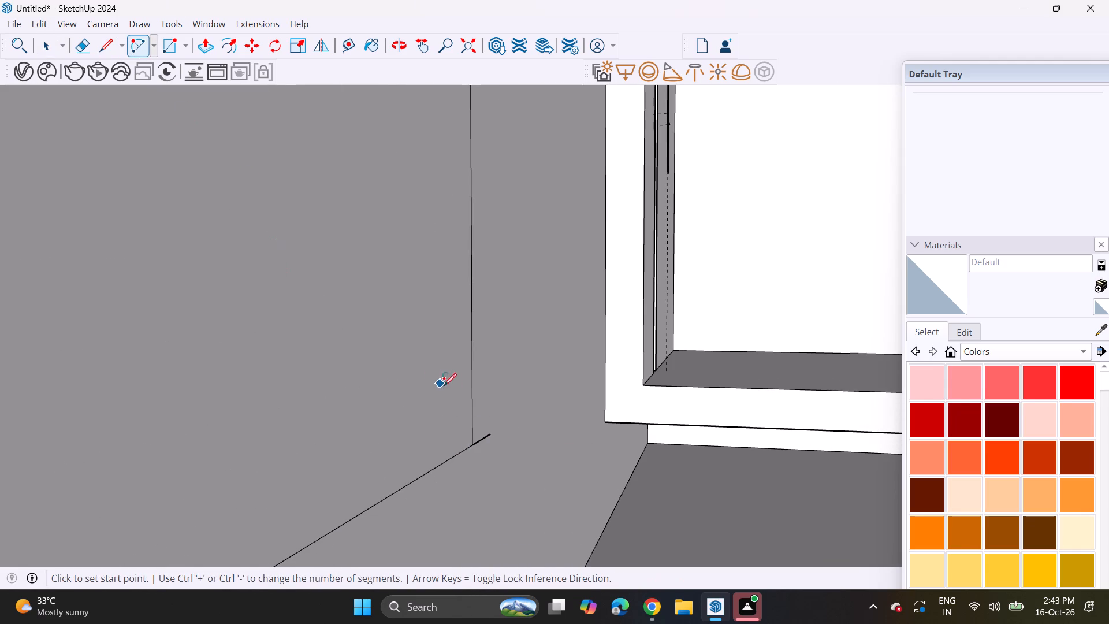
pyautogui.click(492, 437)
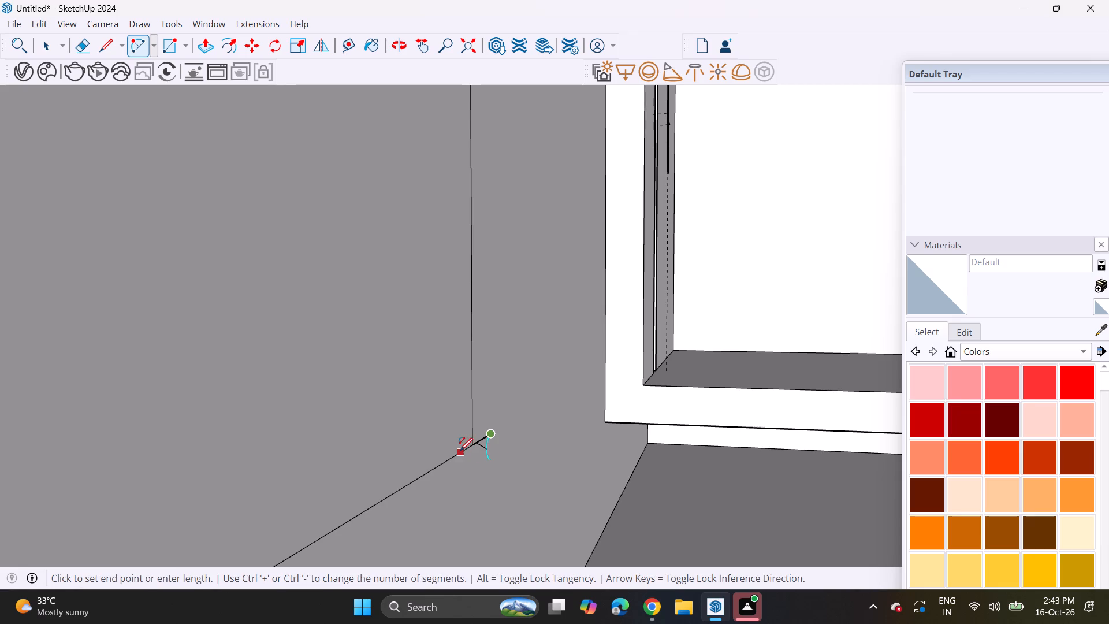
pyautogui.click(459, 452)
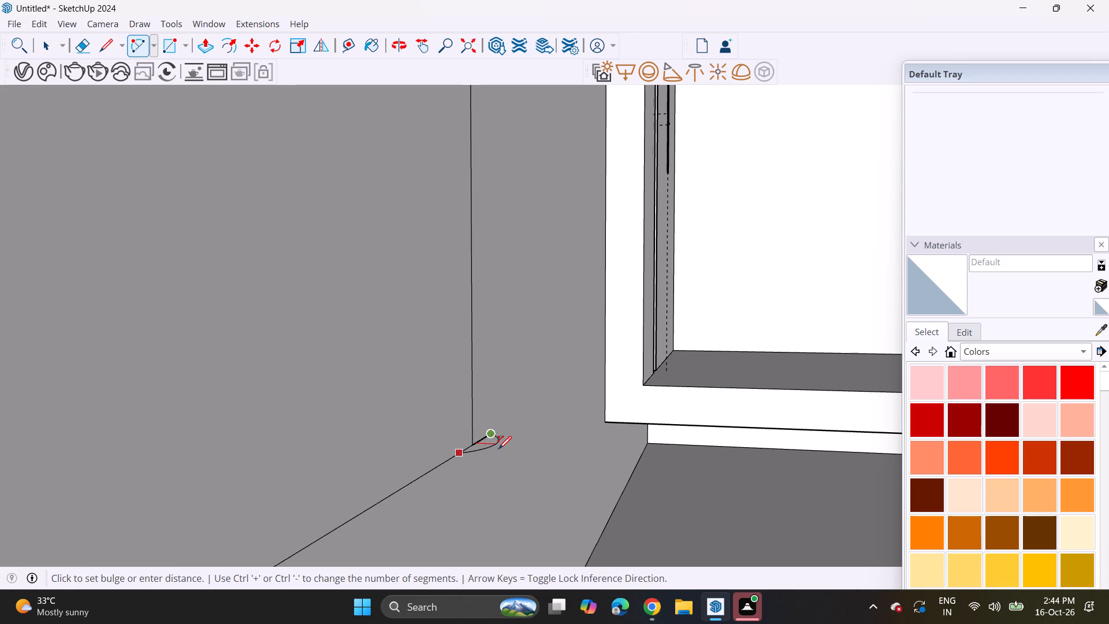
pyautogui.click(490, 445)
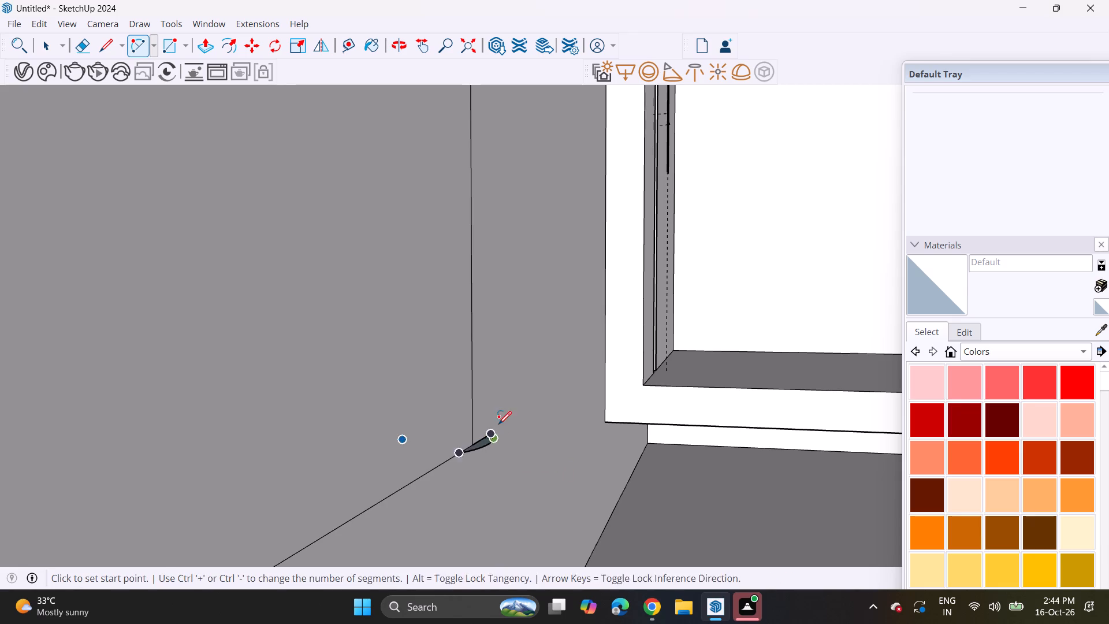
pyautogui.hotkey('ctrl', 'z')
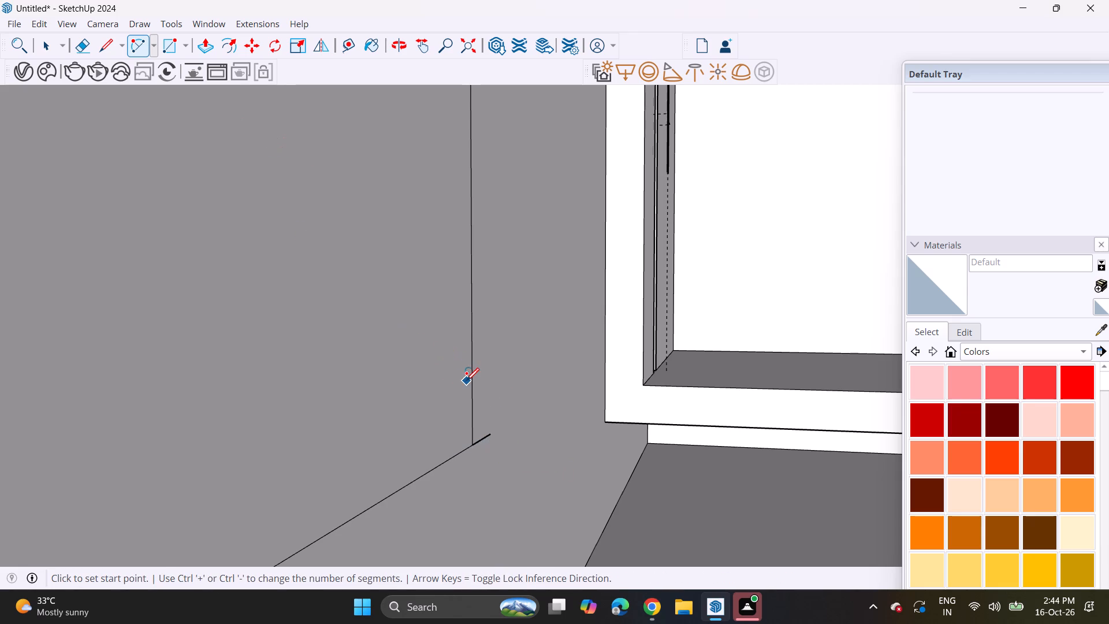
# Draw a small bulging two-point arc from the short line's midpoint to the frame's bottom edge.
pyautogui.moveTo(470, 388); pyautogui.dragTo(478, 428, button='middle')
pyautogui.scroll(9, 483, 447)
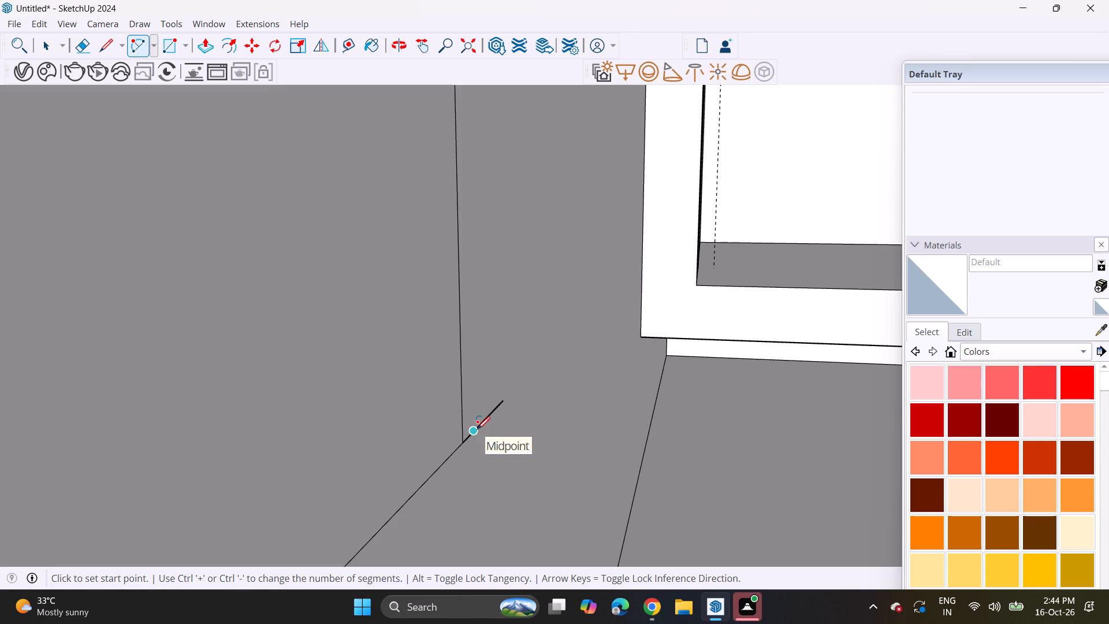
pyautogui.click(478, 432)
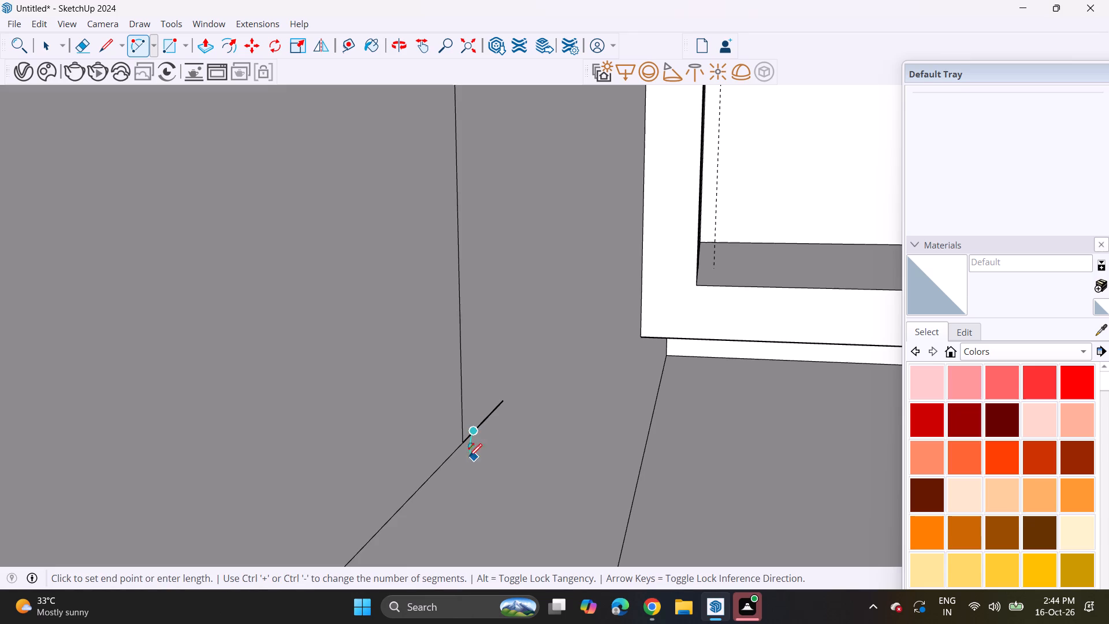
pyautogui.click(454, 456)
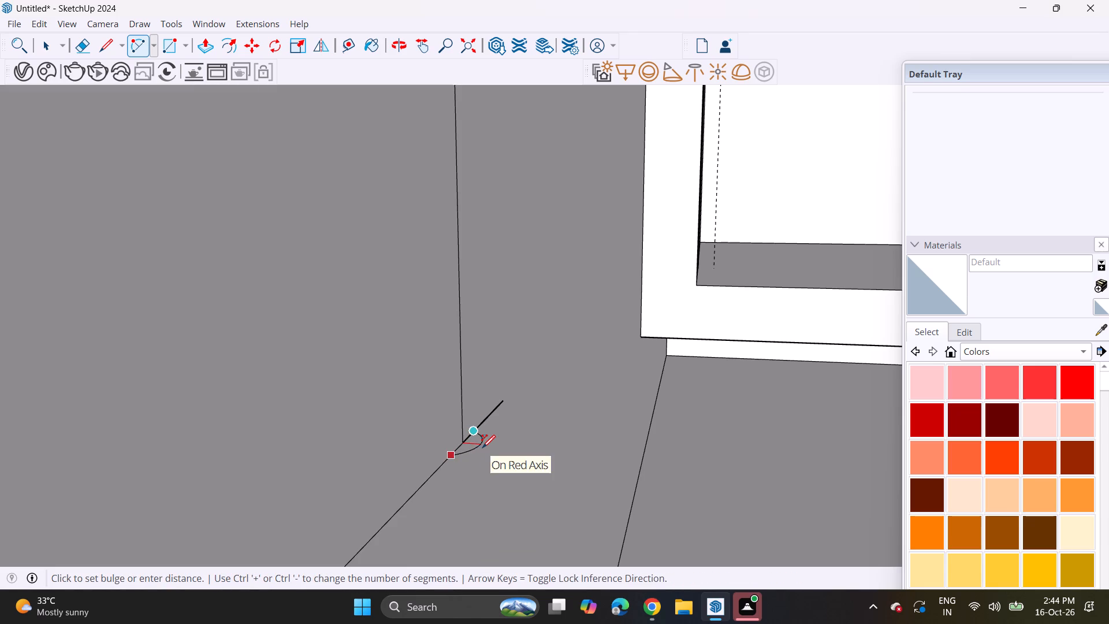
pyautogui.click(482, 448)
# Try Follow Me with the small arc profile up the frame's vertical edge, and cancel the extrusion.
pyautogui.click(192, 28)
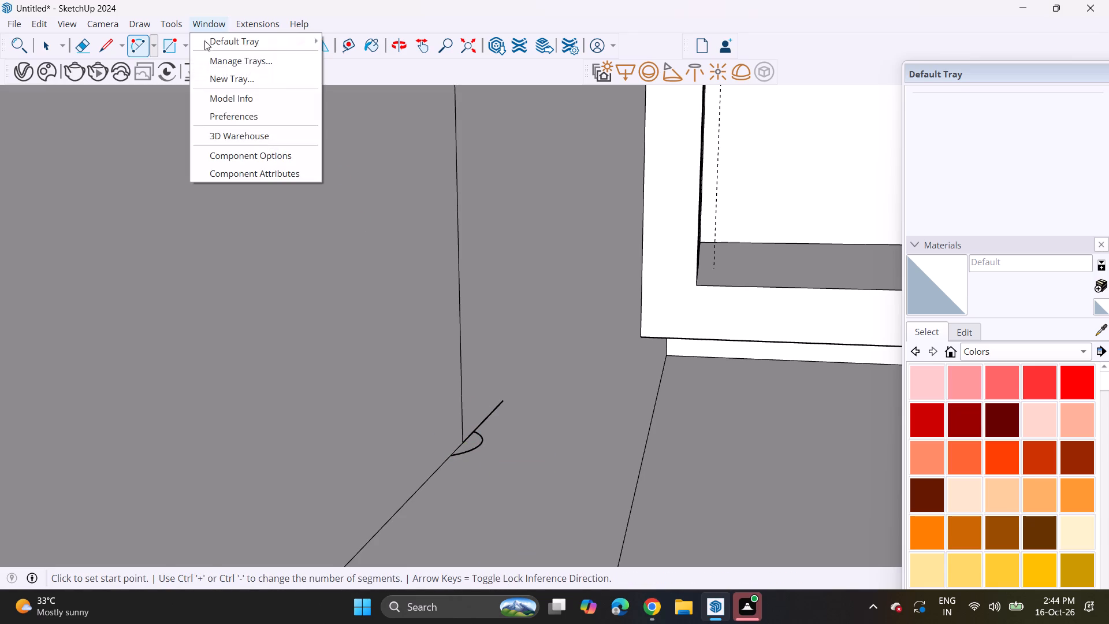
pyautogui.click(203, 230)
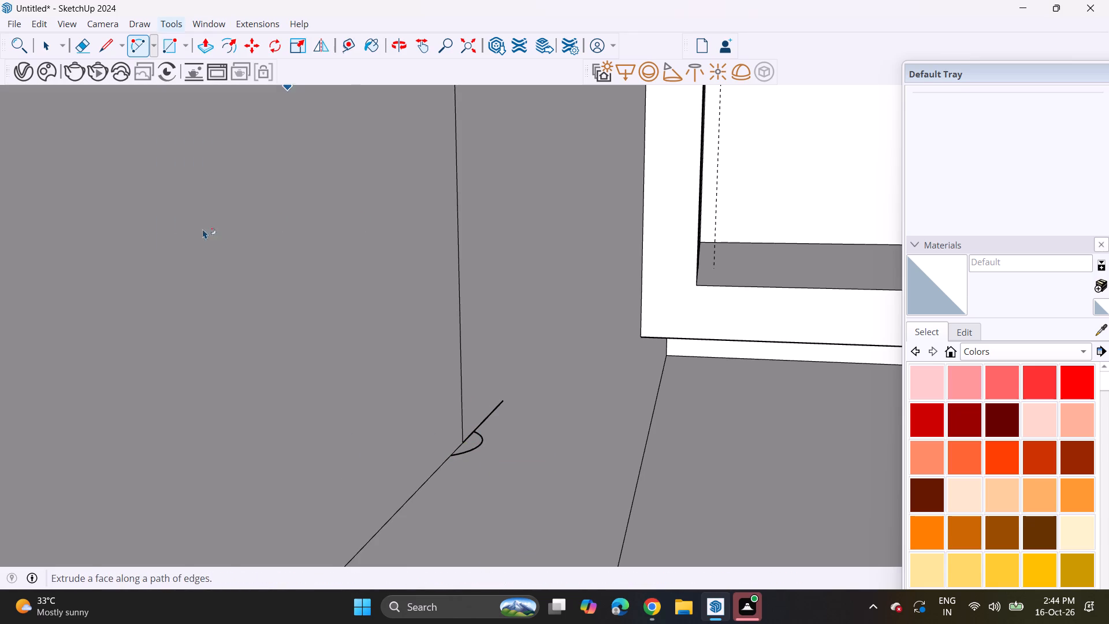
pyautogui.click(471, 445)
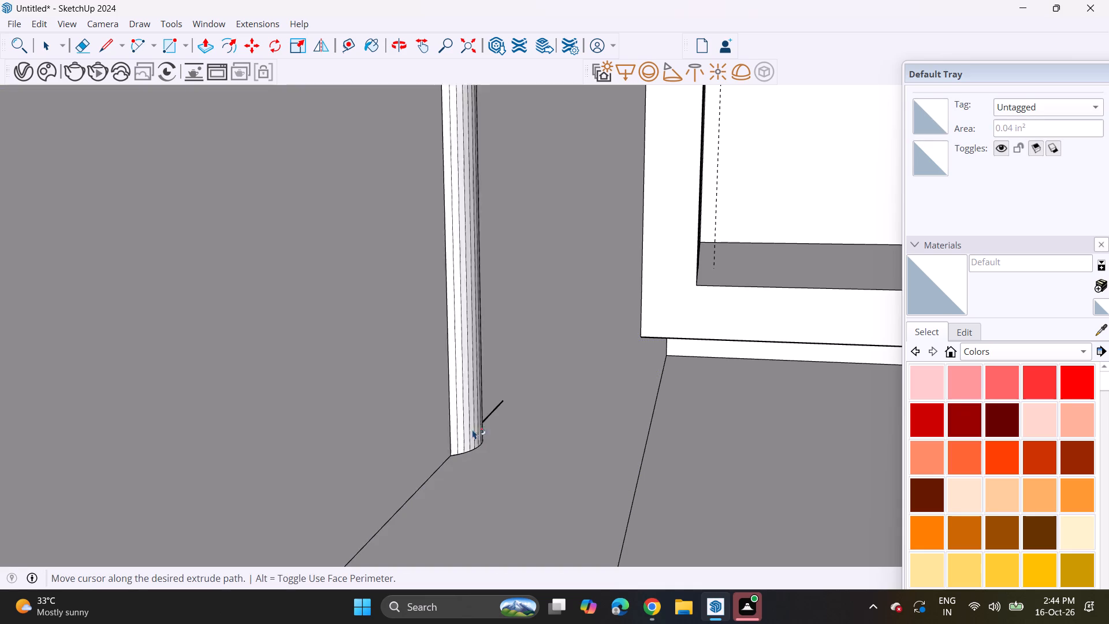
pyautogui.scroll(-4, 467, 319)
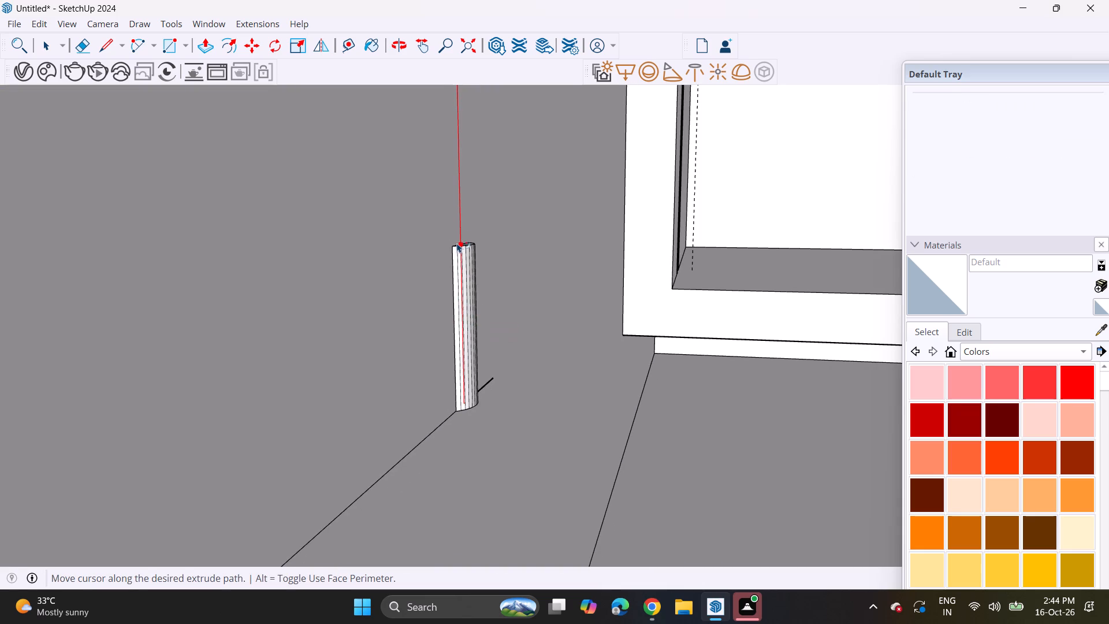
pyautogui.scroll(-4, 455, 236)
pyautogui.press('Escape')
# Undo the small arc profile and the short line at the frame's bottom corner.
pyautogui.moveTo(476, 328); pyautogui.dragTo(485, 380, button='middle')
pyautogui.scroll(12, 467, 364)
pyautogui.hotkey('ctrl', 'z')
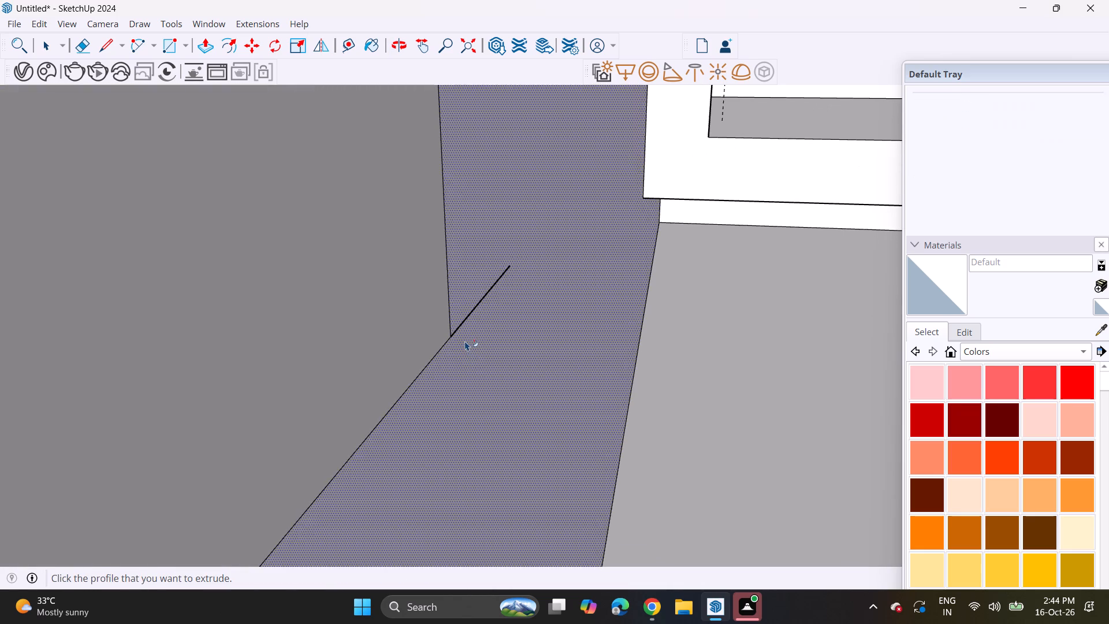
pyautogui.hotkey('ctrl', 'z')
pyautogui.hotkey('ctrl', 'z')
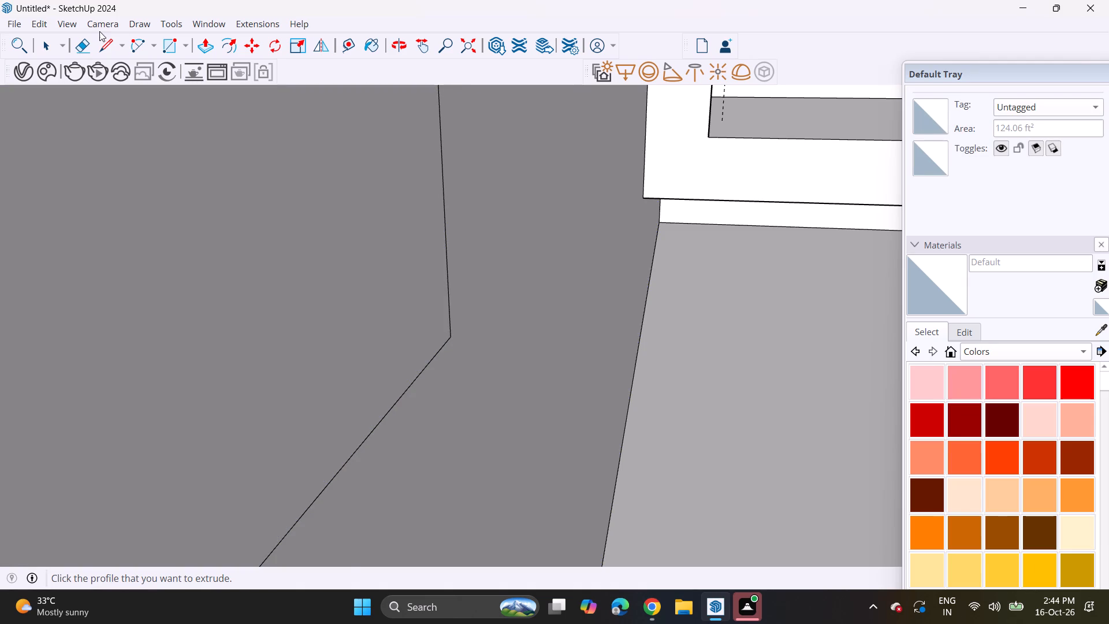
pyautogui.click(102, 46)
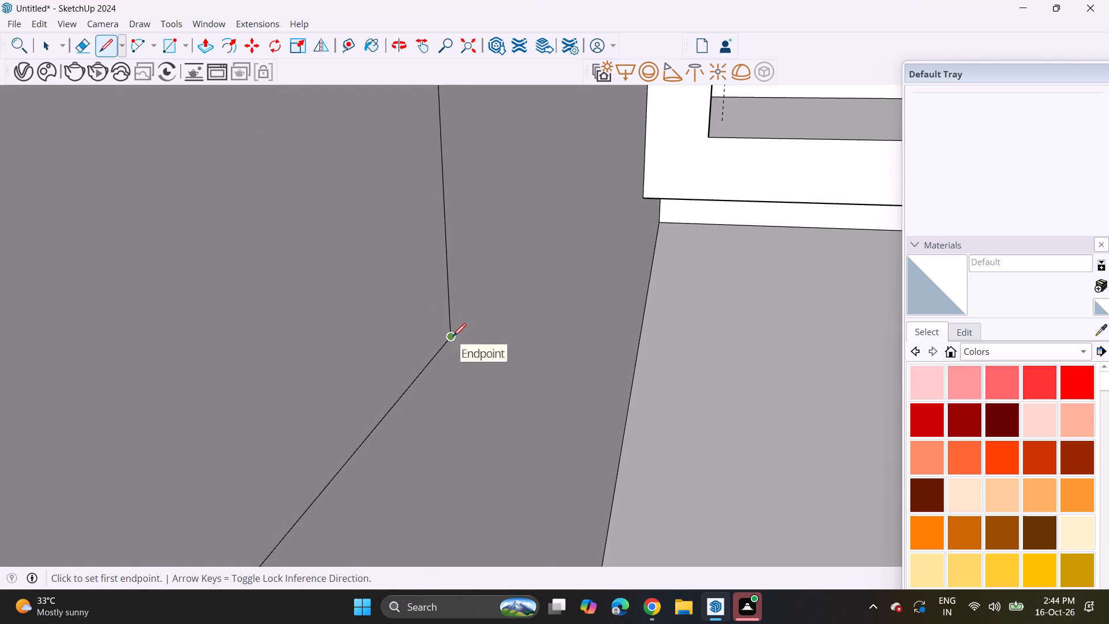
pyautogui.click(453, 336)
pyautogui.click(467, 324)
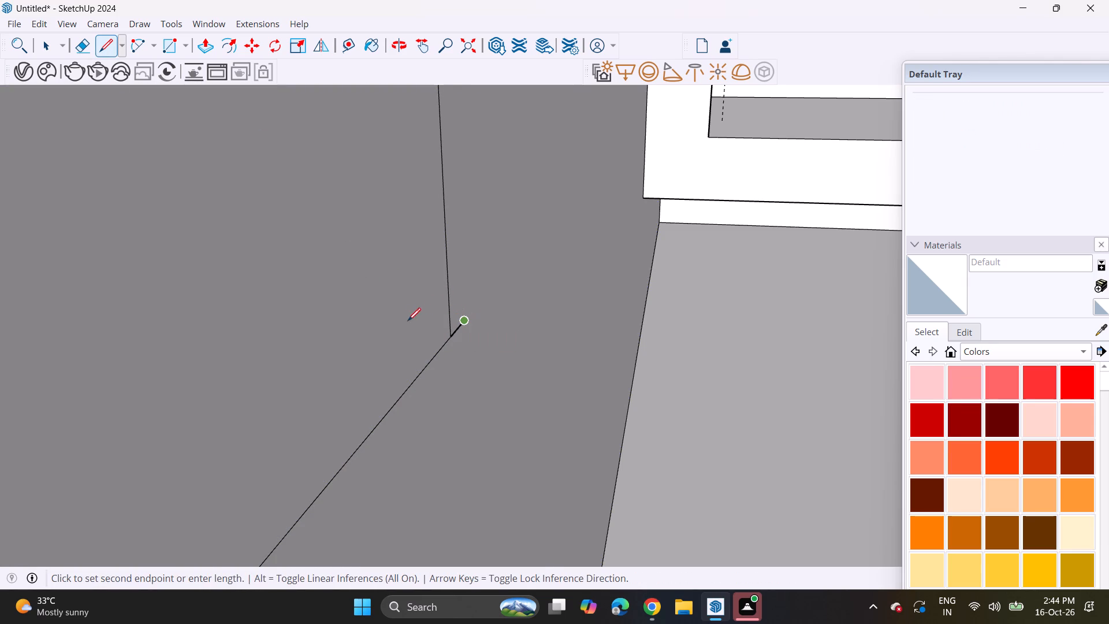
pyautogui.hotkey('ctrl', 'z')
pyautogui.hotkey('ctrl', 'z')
# Draw a small half-round profile at the outer frame's bottom corner with a short line extension and a two-point arc.
pyautogui.click(453, 336)
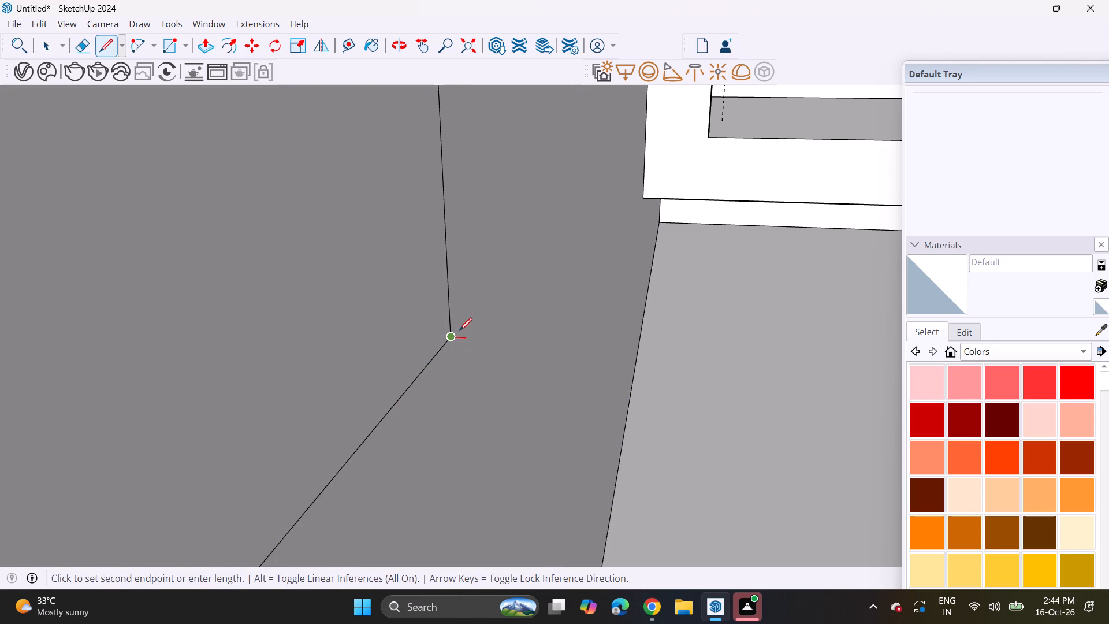
pyautogui.click(463, 324)
pyautogui.press('space')
pyautogui.click(140, 47)
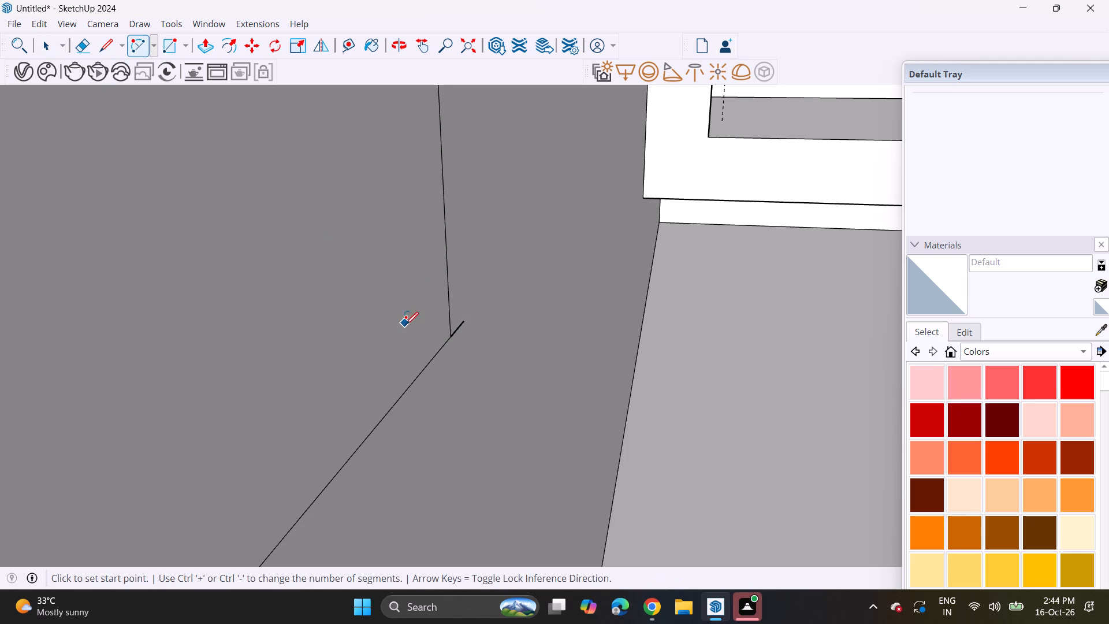
pyautogui.click(463, 322)
pyautogui.click(442, 355)
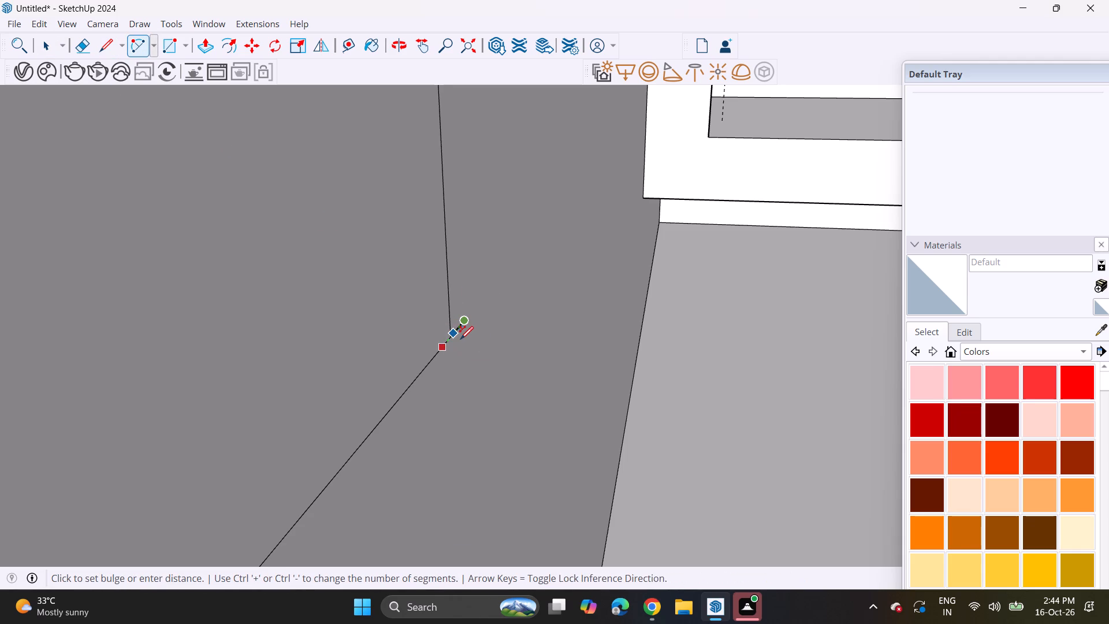
pyautogui.click(467, 341)
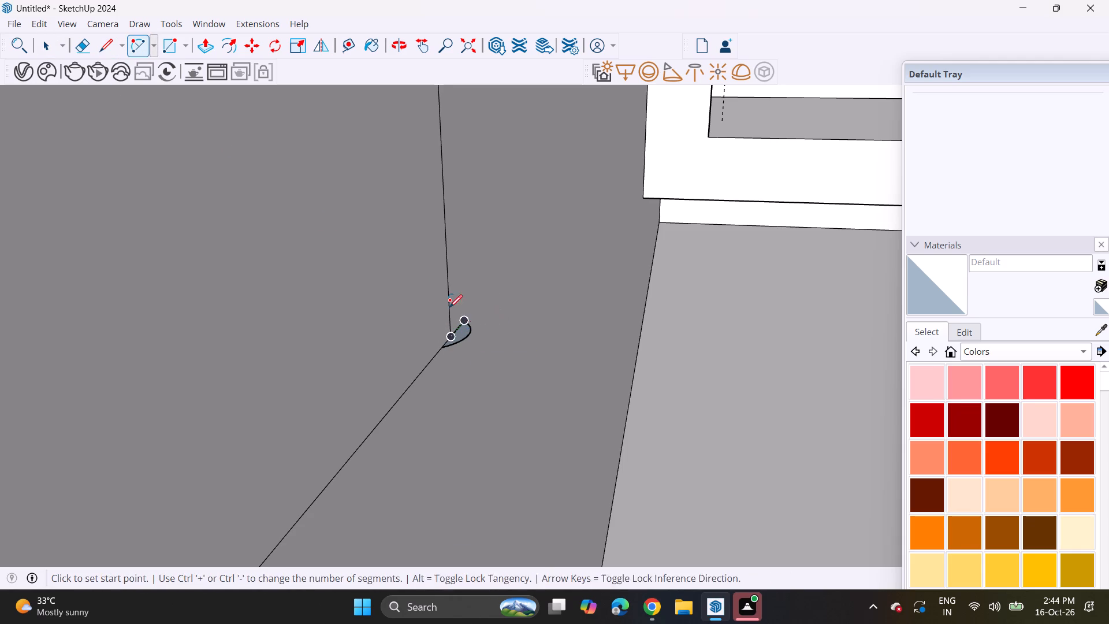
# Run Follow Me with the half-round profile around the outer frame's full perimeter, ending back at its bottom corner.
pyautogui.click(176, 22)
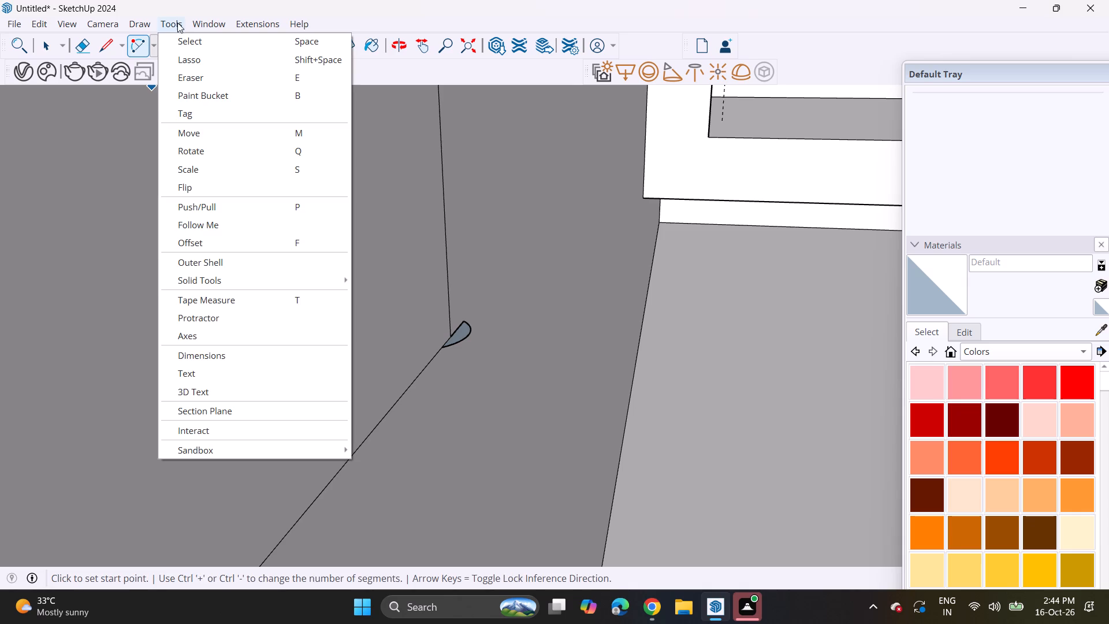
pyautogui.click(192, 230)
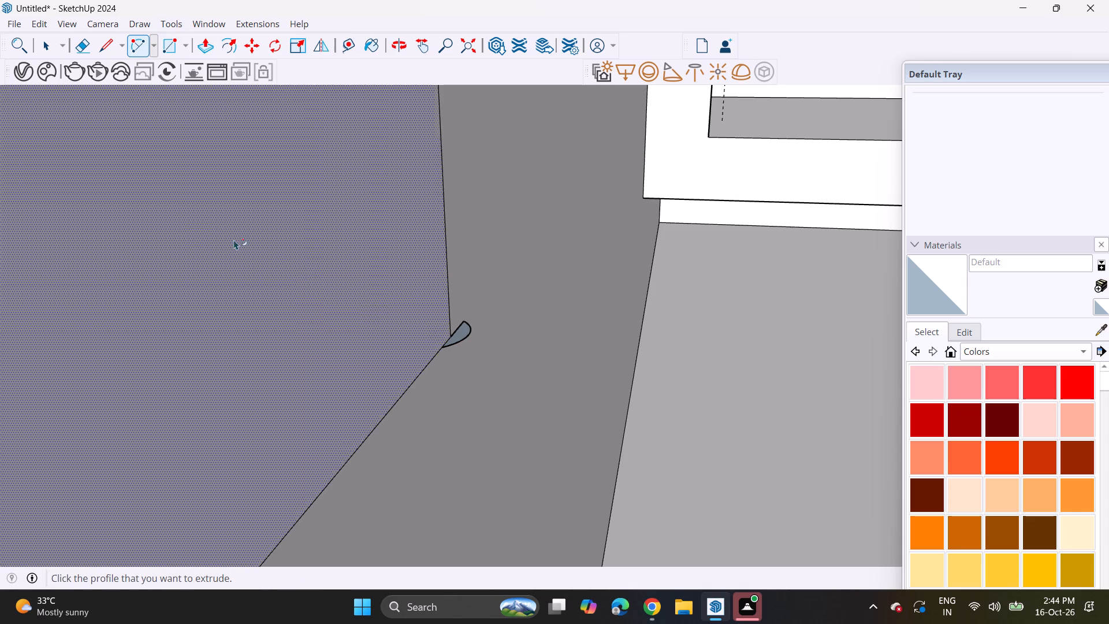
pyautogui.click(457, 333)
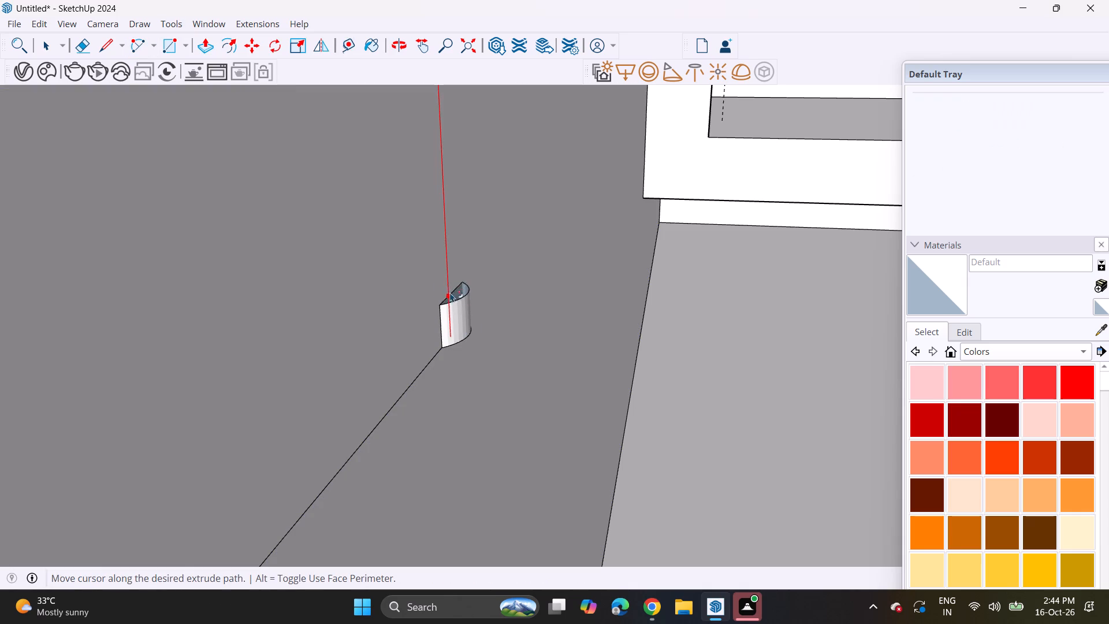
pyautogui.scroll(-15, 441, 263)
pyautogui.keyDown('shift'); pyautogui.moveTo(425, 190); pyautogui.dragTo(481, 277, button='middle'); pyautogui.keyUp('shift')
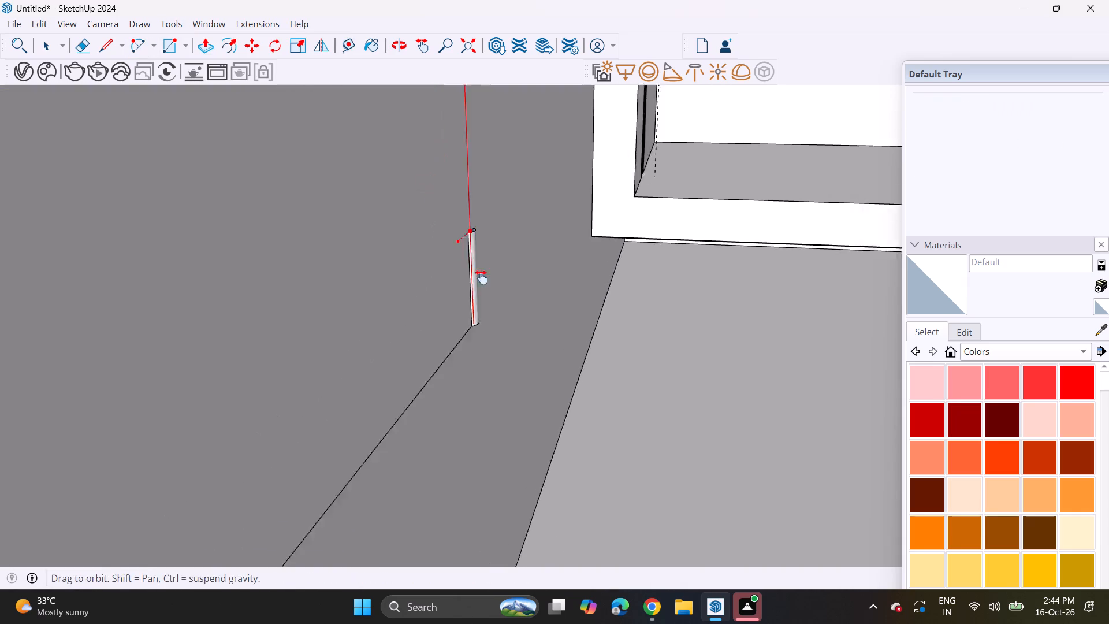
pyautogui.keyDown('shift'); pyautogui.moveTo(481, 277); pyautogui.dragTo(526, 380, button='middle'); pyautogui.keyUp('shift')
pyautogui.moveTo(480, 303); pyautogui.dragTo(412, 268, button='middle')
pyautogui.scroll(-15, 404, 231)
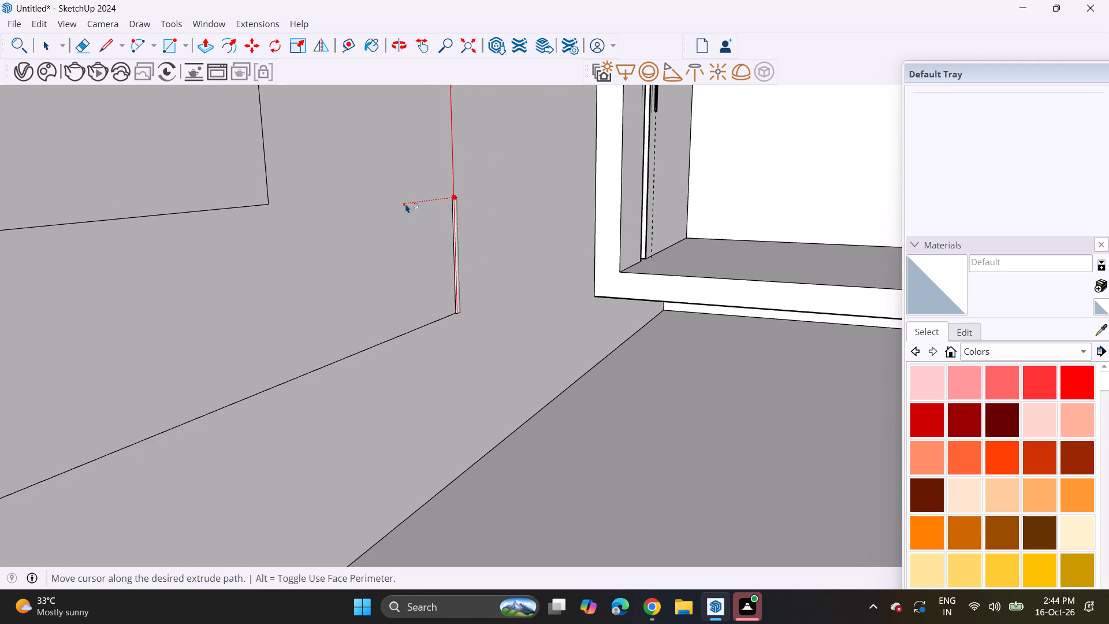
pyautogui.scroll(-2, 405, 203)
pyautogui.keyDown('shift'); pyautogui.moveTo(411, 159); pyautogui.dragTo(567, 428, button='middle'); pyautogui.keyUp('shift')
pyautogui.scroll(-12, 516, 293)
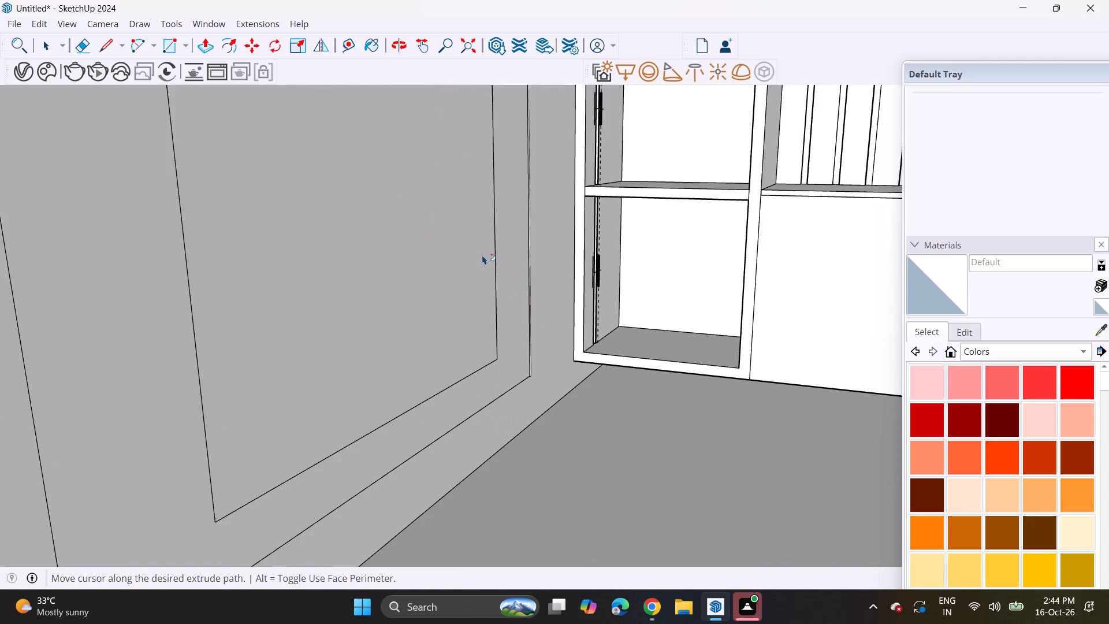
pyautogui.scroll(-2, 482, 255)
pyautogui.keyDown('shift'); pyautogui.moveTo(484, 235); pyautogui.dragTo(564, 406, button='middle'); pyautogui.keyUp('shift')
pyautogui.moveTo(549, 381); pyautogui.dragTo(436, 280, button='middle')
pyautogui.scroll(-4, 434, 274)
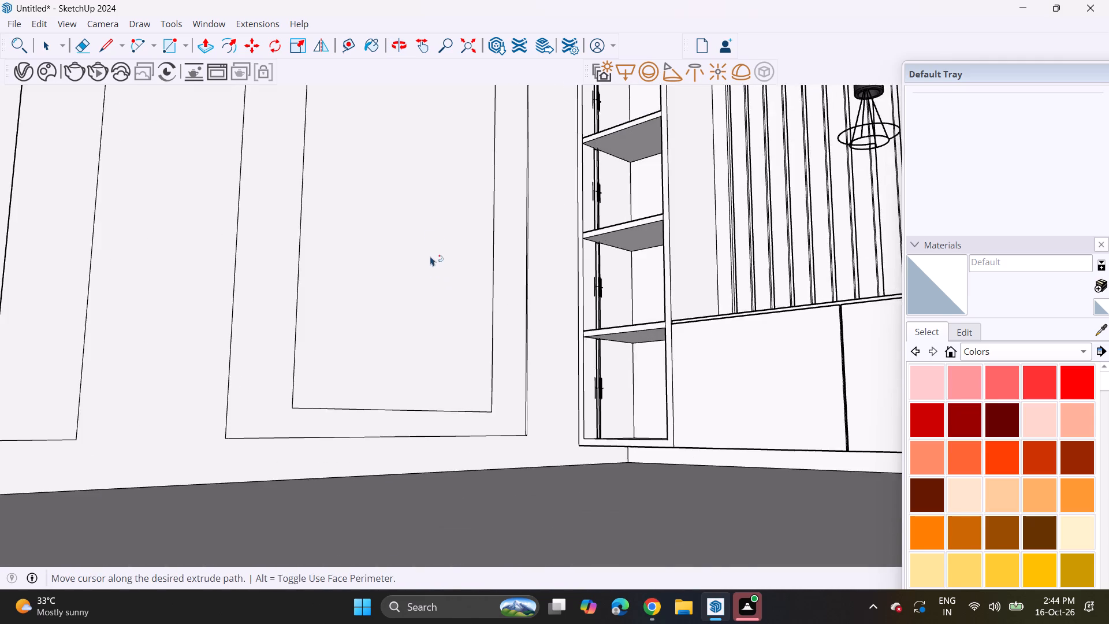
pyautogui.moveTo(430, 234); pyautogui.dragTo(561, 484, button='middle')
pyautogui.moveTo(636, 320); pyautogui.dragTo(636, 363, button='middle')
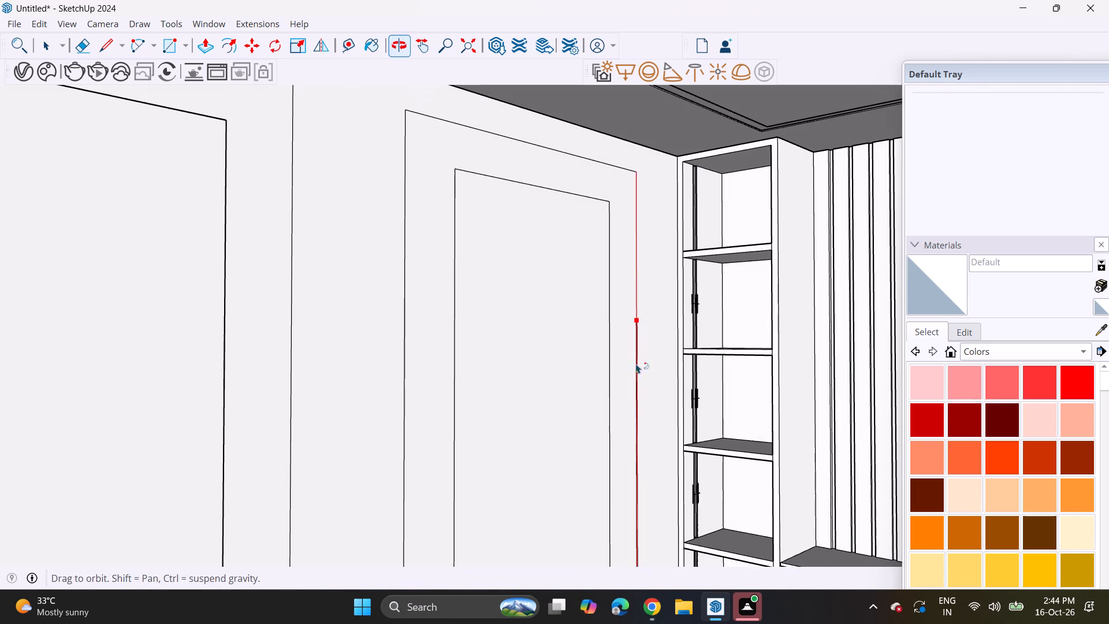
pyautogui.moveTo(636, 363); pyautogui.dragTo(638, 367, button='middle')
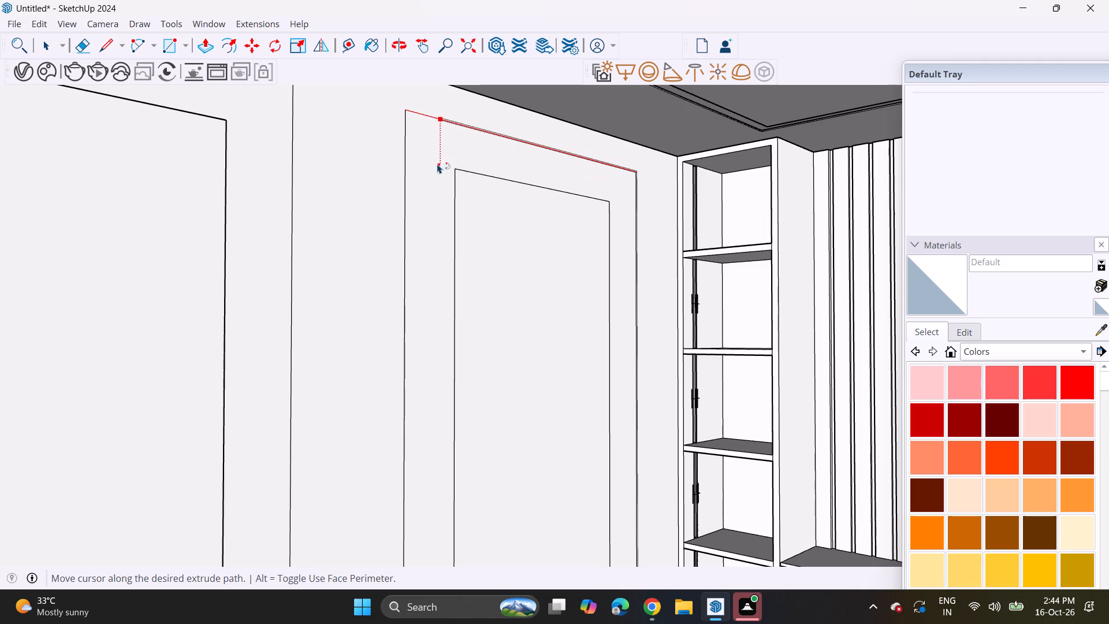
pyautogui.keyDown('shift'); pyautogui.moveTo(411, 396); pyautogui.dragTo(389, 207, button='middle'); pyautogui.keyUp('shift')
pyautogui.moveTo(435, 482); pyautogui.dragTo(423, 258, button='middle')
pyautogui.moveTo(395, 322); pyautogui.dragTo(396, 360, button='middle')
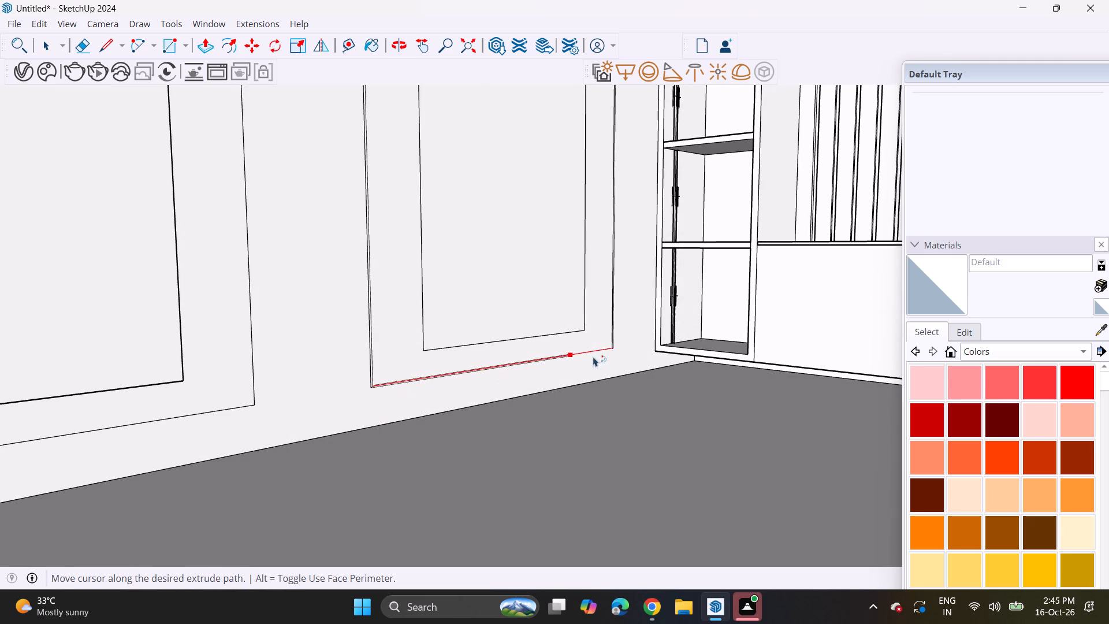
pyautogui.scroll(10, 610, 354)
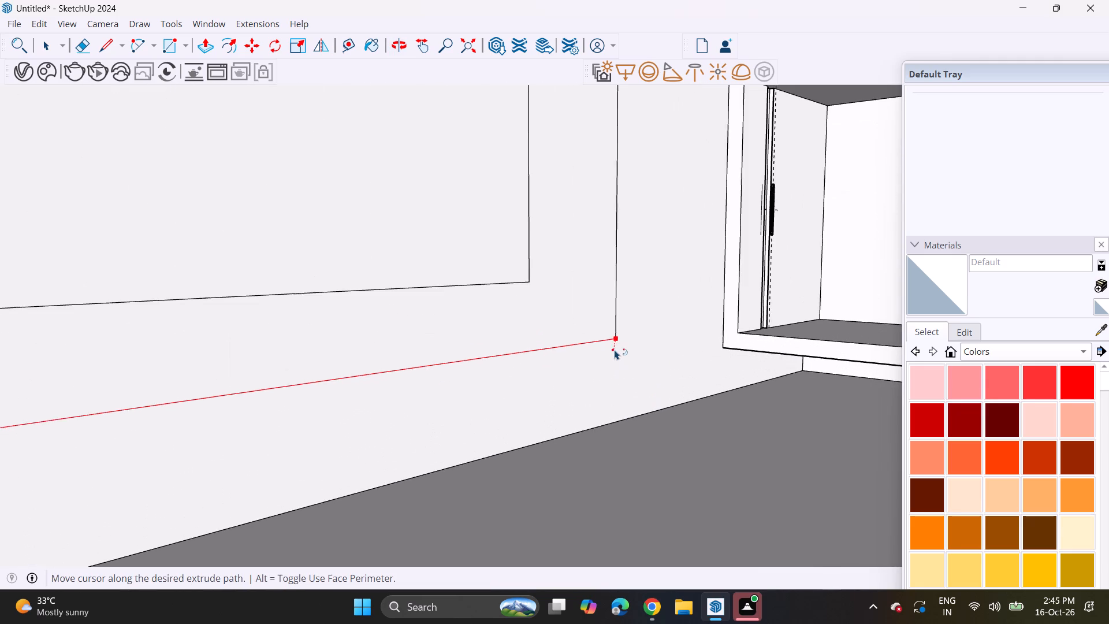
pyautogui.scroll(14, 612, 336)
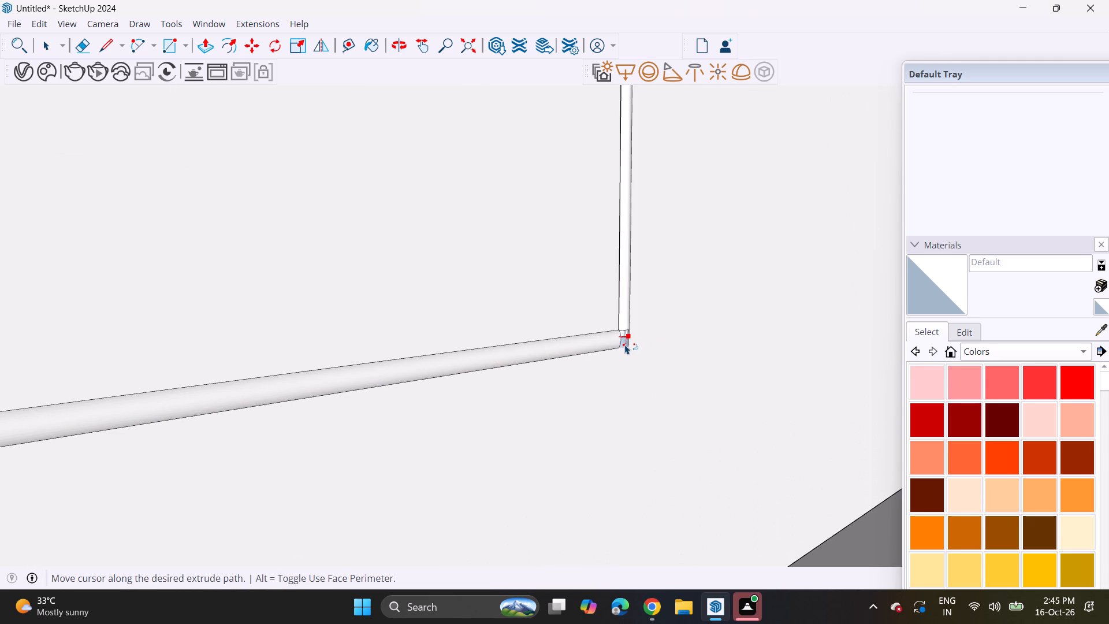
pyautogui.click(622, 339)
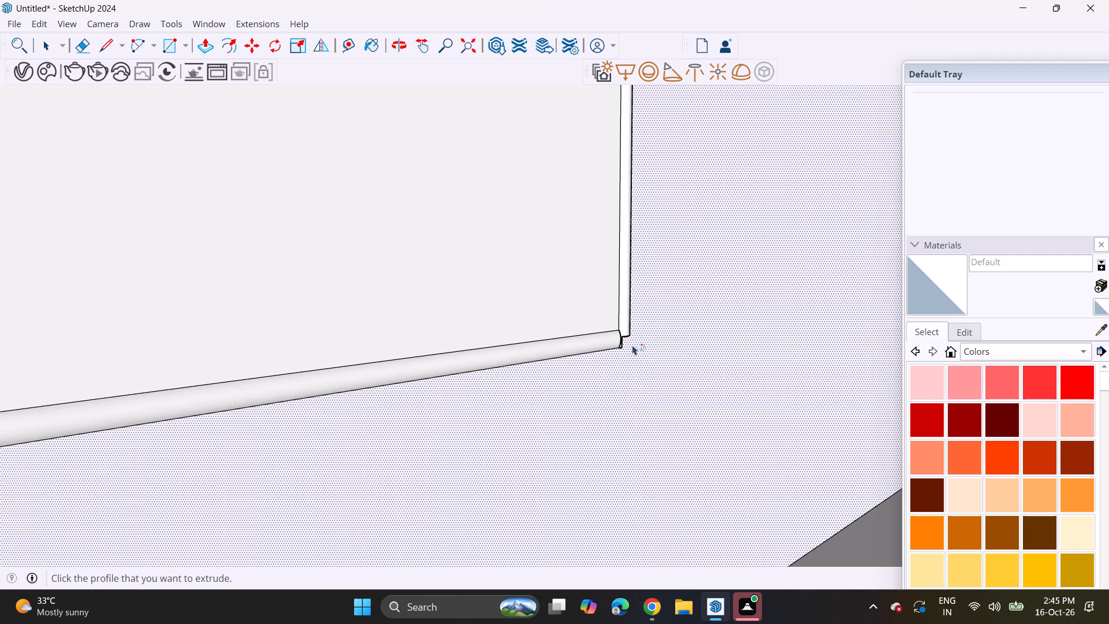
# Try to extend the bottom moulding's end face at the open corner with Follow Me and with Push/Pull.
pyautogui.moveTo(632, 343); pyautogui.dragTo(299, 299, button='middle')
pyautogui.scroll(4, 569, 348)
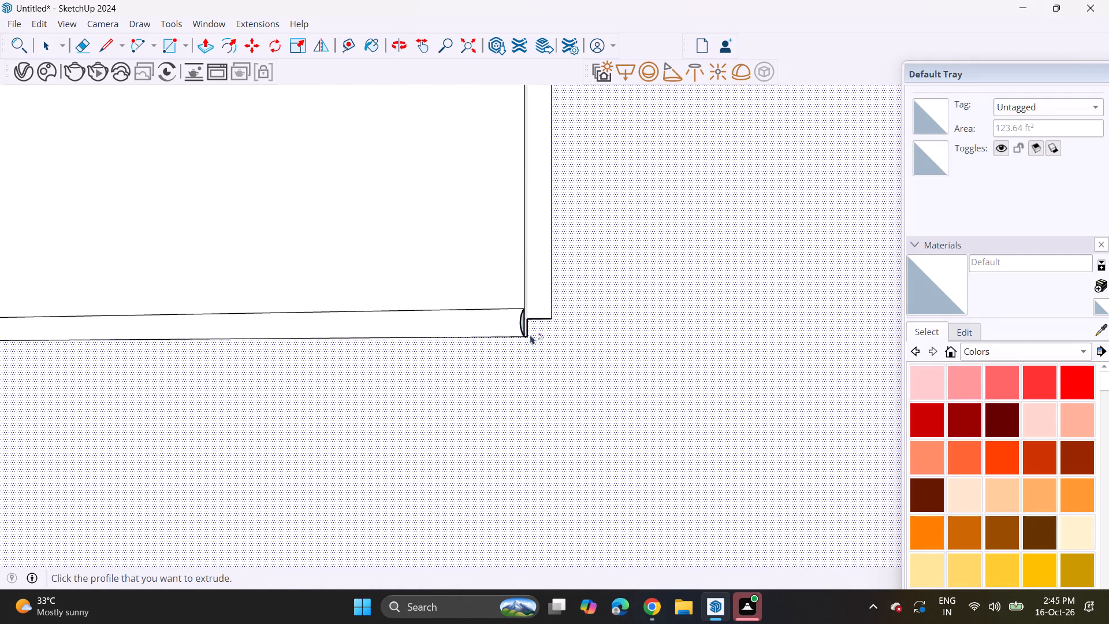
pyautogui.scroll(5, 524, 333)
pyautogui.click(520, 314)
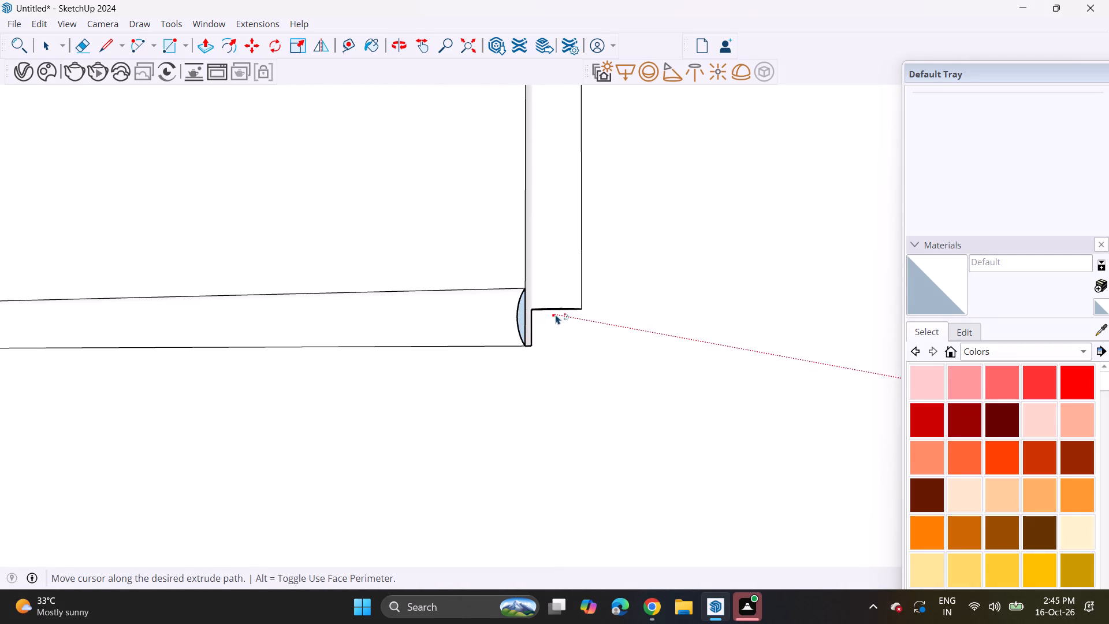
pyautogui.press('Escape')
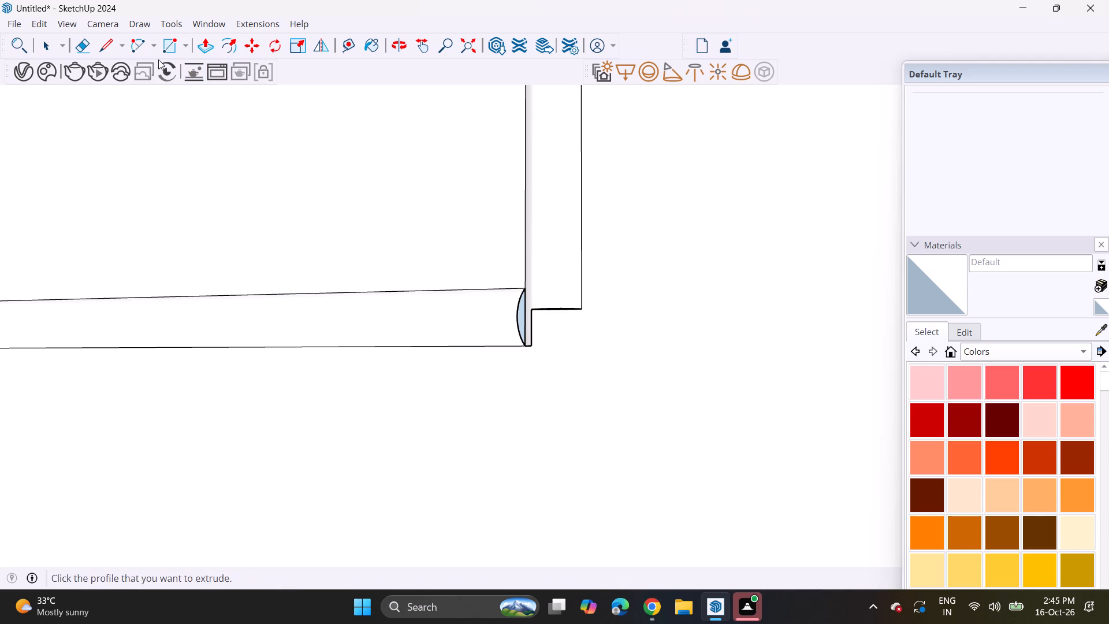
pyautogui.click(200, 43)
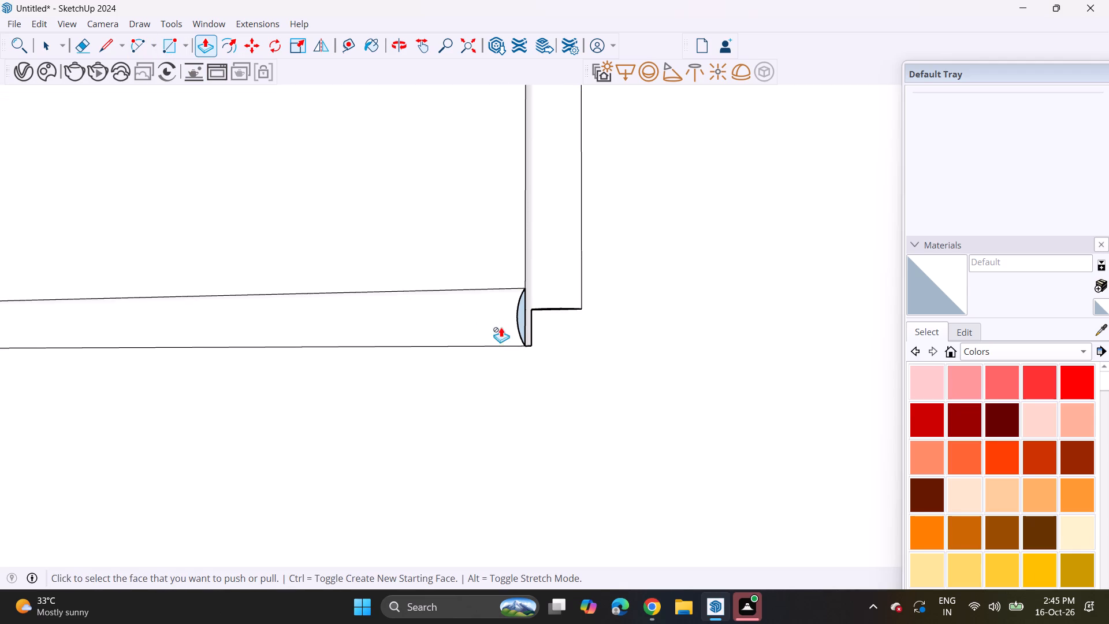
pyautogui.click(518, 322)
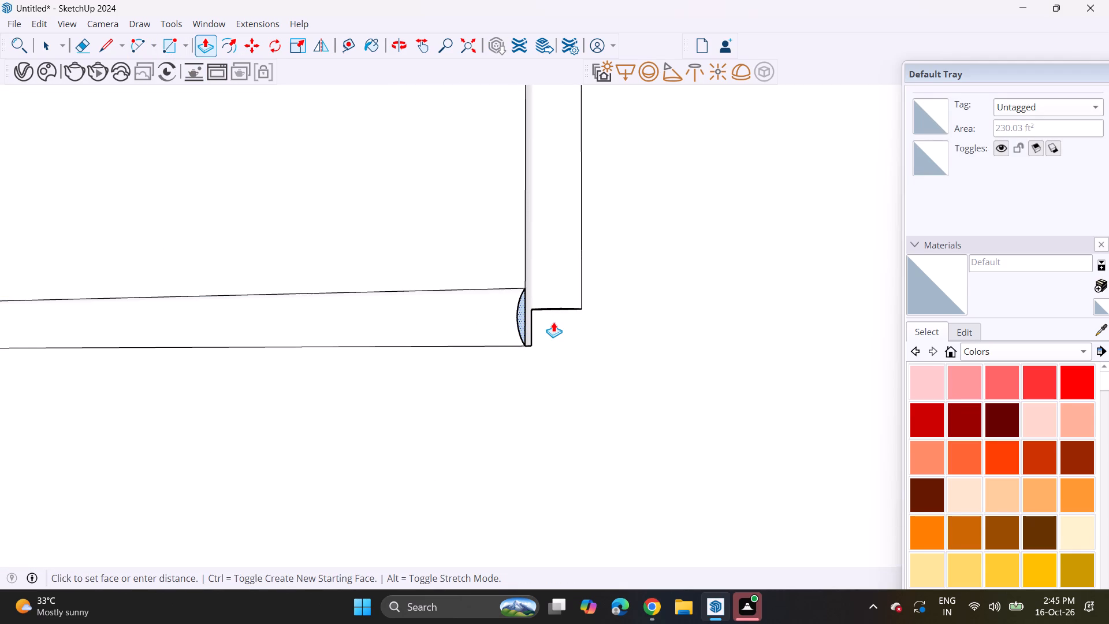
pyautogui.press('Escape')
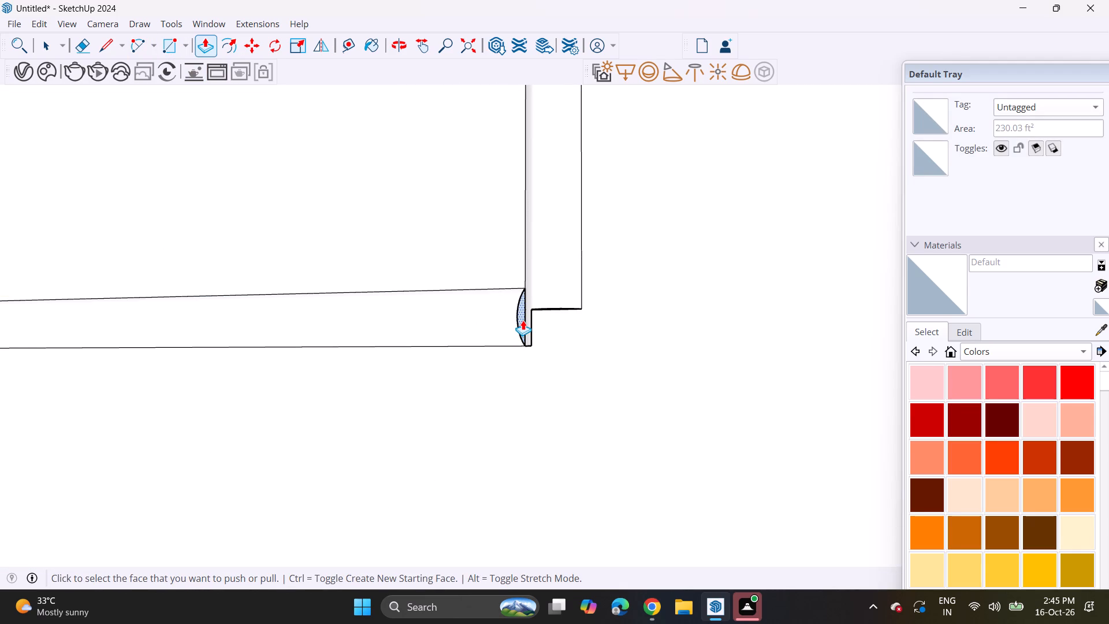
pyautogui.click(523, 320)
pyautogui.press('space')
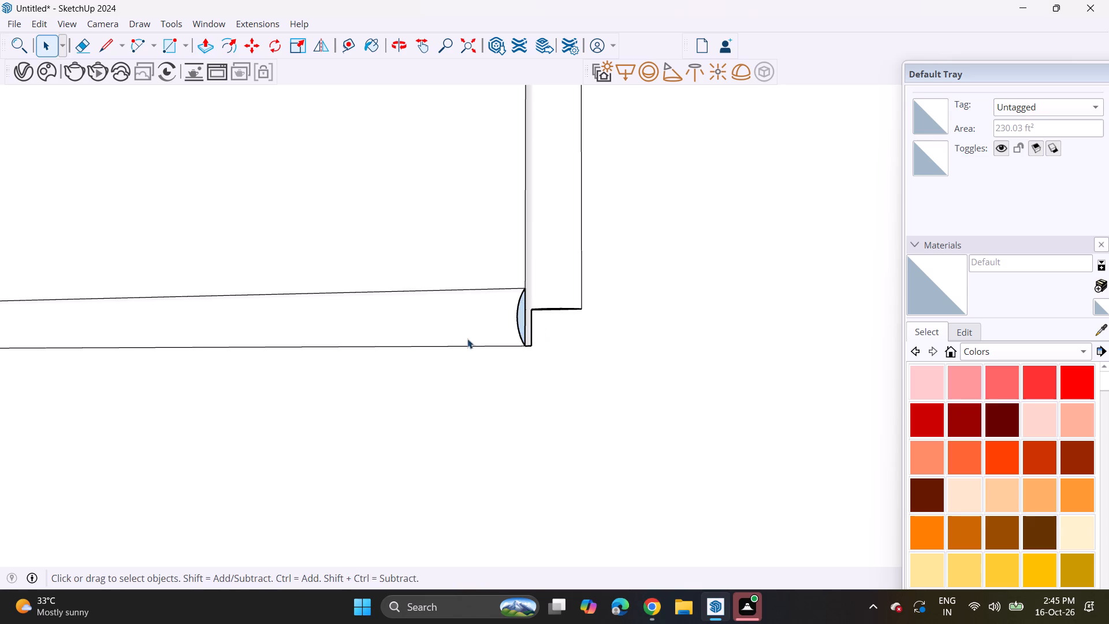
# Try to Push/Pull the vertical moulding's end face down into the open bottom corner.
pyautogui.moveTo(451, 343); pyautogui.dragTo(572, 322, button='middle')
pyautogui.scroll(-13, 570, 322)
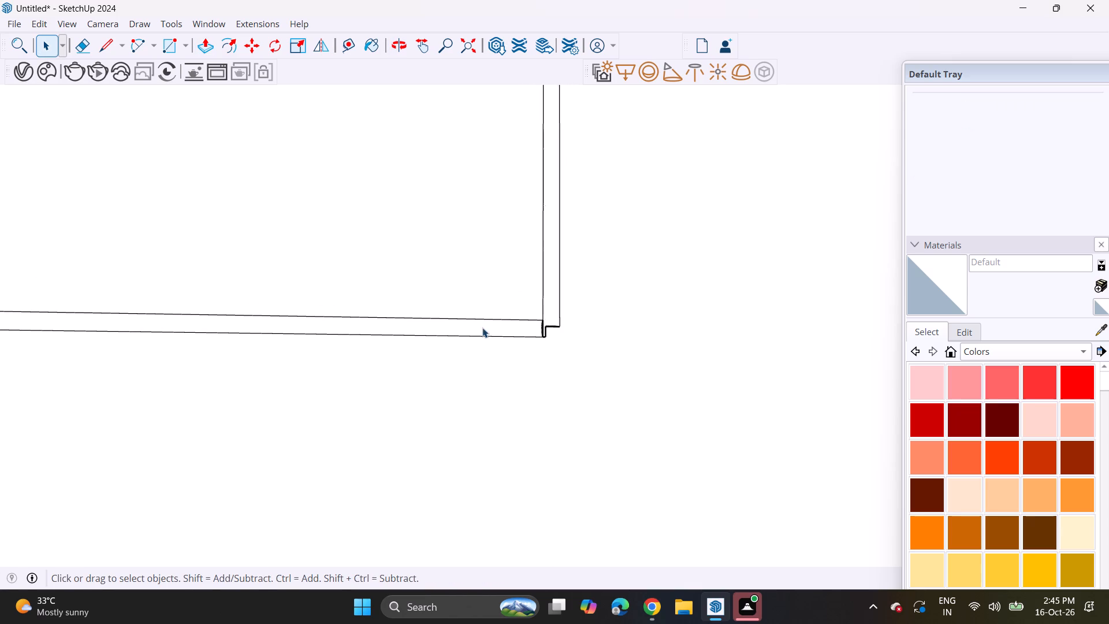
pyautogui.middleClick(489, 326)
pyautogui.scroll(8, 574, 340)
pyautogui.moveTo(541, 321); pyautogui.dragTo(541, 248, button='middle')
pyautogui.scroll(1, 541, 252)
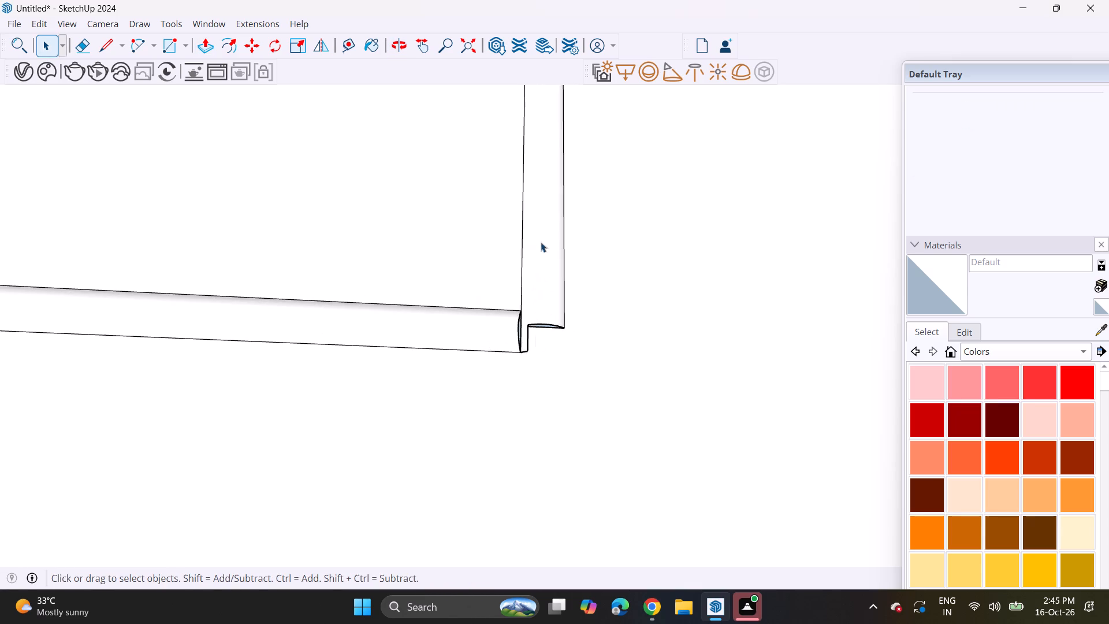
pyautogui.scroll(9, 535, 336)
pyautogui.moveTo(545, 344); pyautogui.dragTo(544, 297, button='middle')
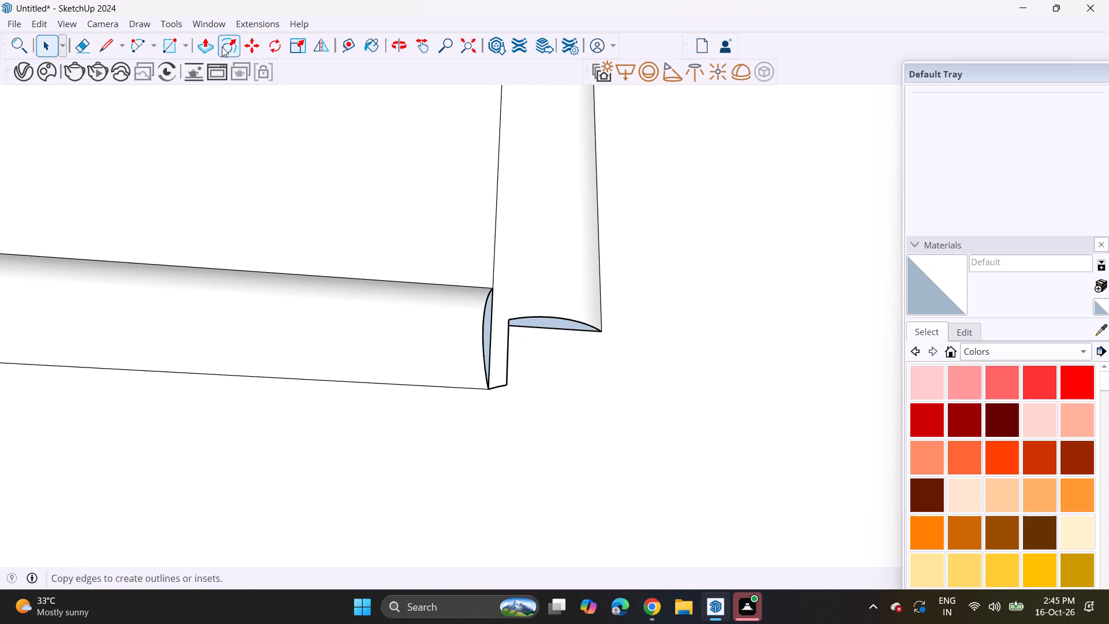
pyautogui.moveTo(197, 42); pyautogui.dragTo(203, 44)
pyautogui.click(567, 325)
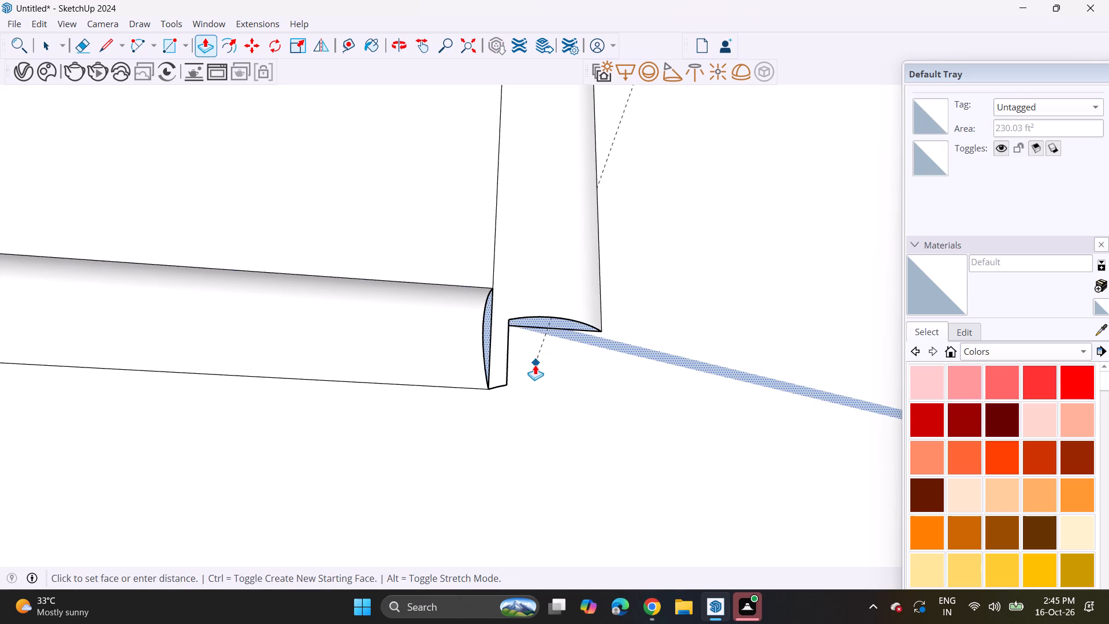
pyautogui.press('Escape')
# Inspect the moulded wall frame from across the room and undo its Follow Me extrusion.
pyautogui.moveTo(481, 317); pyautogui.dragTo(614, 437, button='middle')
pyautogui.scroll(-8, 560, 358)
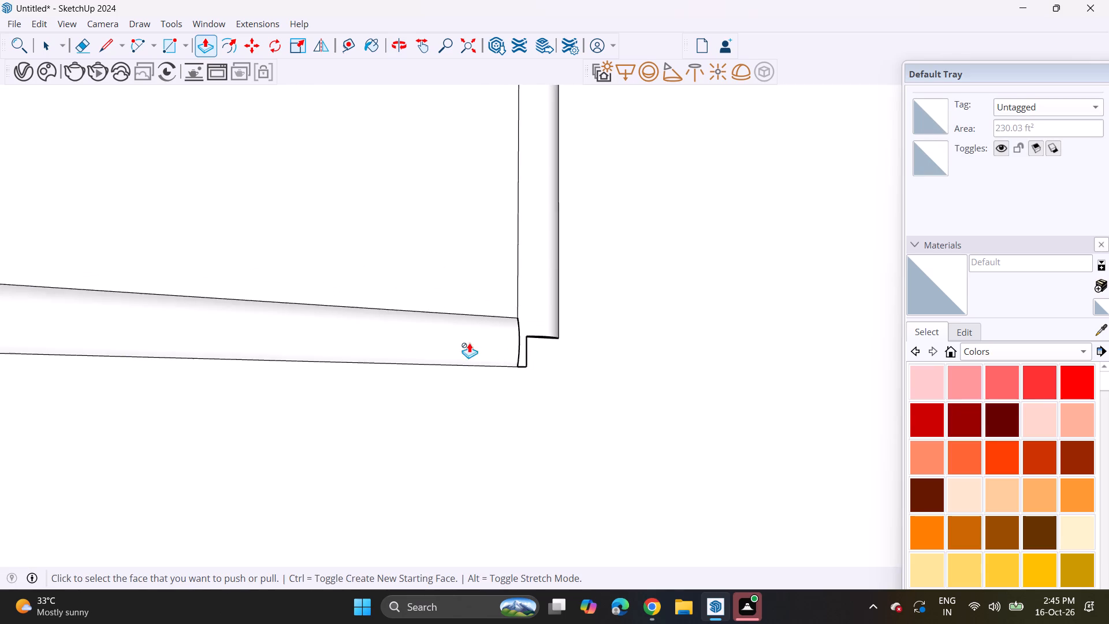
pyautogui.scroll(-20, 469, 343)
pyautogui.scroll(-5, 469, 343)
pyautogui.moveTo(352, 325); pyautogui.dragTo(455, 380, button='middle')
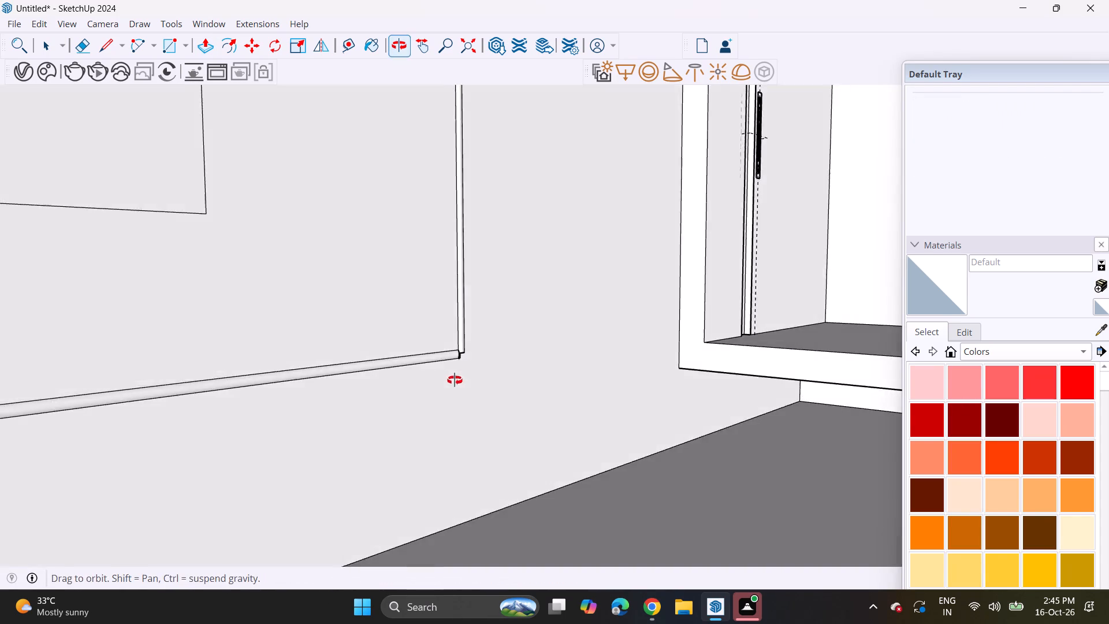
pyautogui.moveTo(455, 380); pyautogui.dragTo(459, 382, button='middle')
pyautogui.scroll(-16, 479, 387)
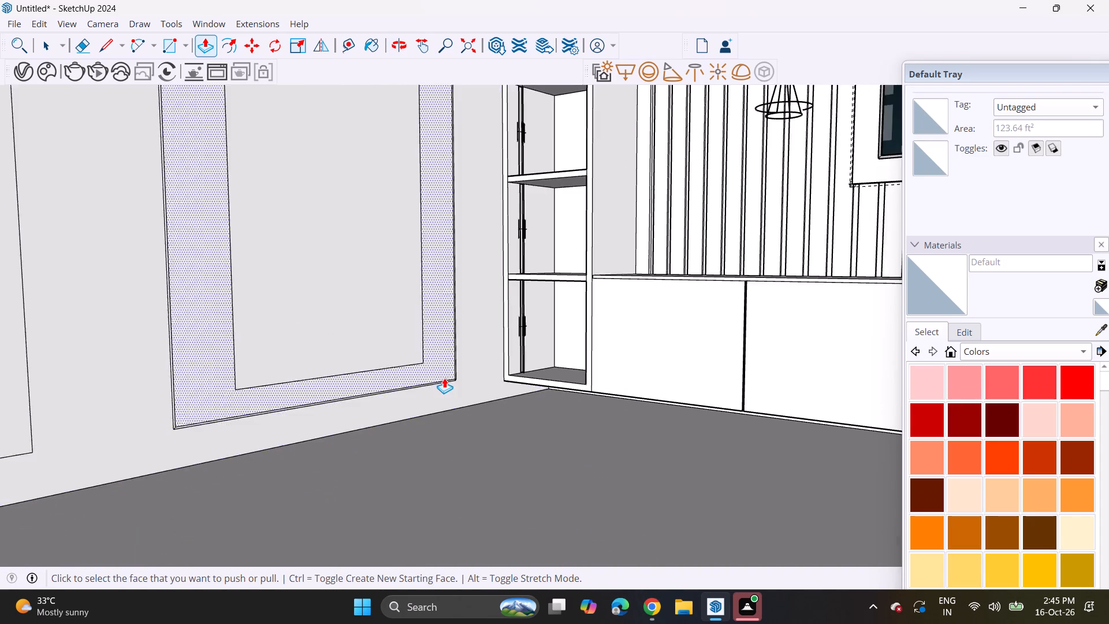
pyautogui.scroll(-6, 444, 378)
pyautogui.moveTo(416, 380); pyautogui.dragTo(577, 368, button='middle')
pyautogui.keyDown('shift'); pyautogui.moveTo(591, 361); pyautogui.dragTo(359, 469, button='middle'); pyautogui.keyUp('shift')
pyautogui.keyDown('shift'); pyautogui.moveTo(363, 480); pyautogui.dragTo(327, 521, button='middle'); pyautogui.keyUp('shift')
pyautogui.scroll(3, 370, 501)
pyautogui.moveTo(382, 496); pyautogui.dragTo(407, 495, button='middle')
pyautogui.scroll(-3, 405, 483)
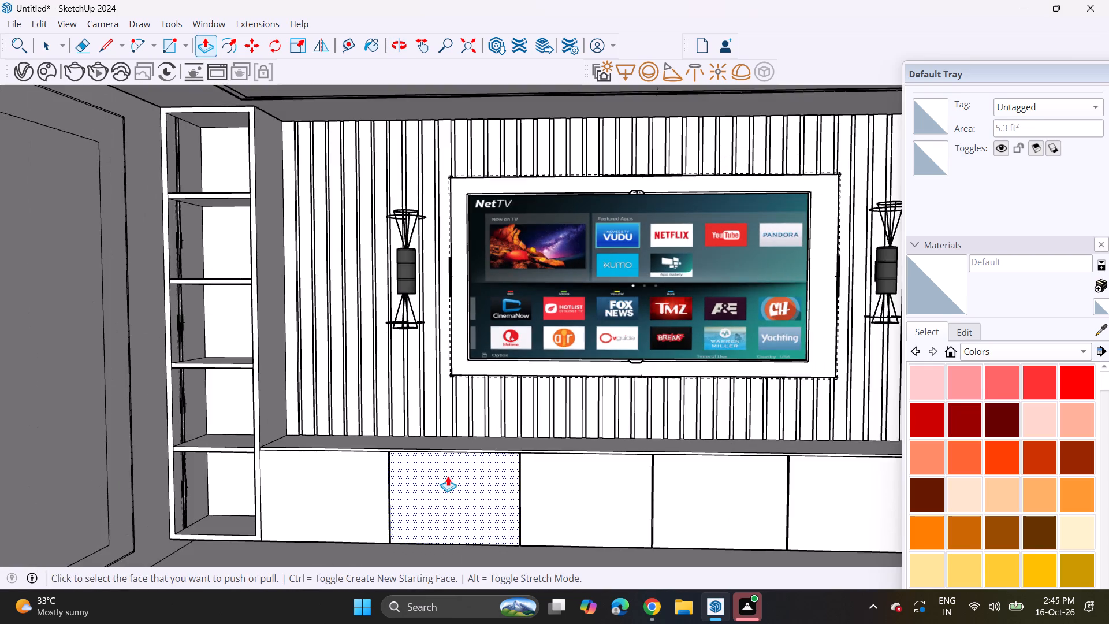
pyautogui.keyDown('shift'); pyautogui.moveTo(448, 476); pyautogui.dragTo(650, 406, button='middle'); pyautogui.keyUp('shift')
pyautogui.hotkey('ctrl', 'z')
# Undo the arc of the half-round profile at the frame's bottom corner, keeping the short line extension.
pyautogui.moveTo(410, 466); pyautogui.dragTo(244, 477, button='middle')
pyautogui.scroll(1, 335, 471)
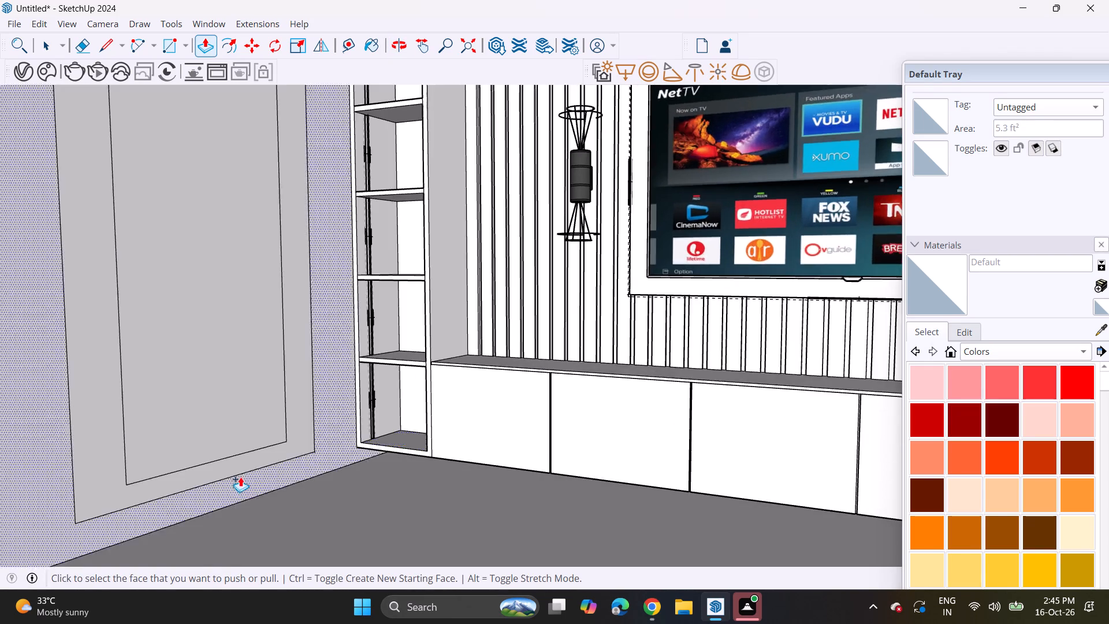
pyautogui.scroll(7, 393, 388)
pyautogui.keyDown('shift'); pyautogui.scroll(2, 260, 492); pyautogui.keyUp('shift')
pyautogui.keyDown('shift'); pyautogui.moveTo(261, 492); pyautogui.dragTo(396, 403, button='middle'); pyautogui.keyUp('shift')
pyautogui.scroll(11, 401, 399)
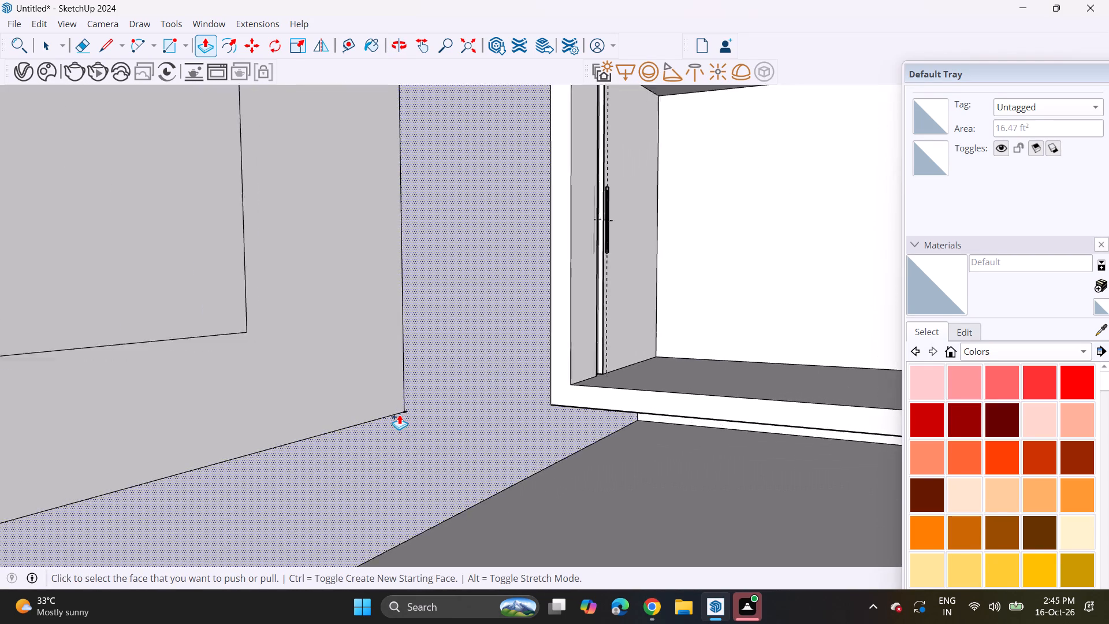
pyautogui.scroll(20, 399, 414)
pyautogui.scroll(4, 399, 414)
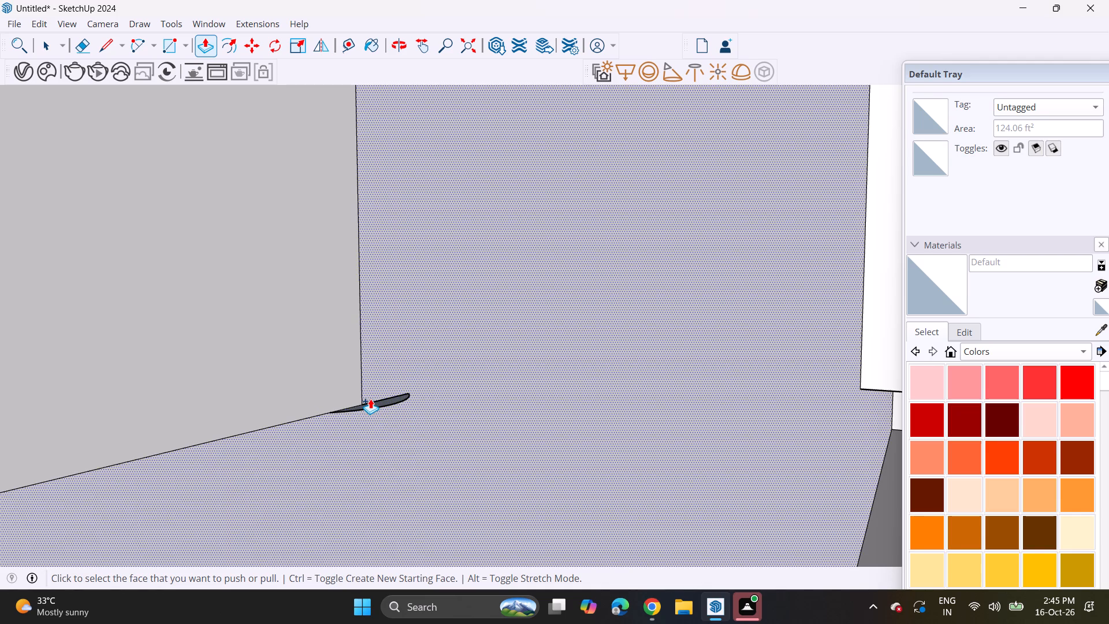
pyautogui.hotkey('ctrl', 'z')
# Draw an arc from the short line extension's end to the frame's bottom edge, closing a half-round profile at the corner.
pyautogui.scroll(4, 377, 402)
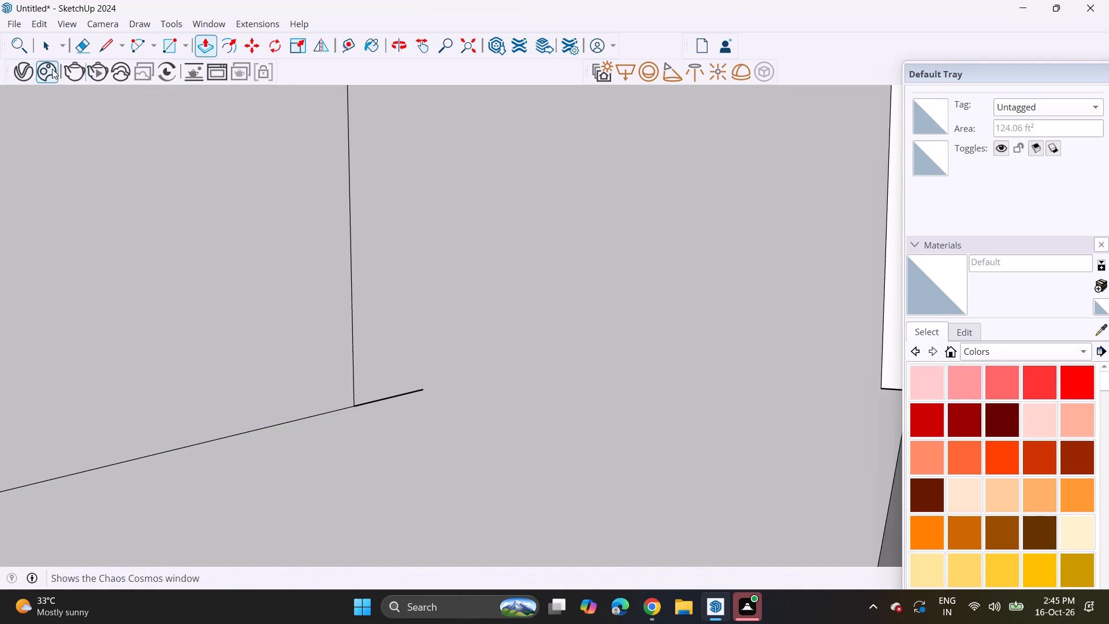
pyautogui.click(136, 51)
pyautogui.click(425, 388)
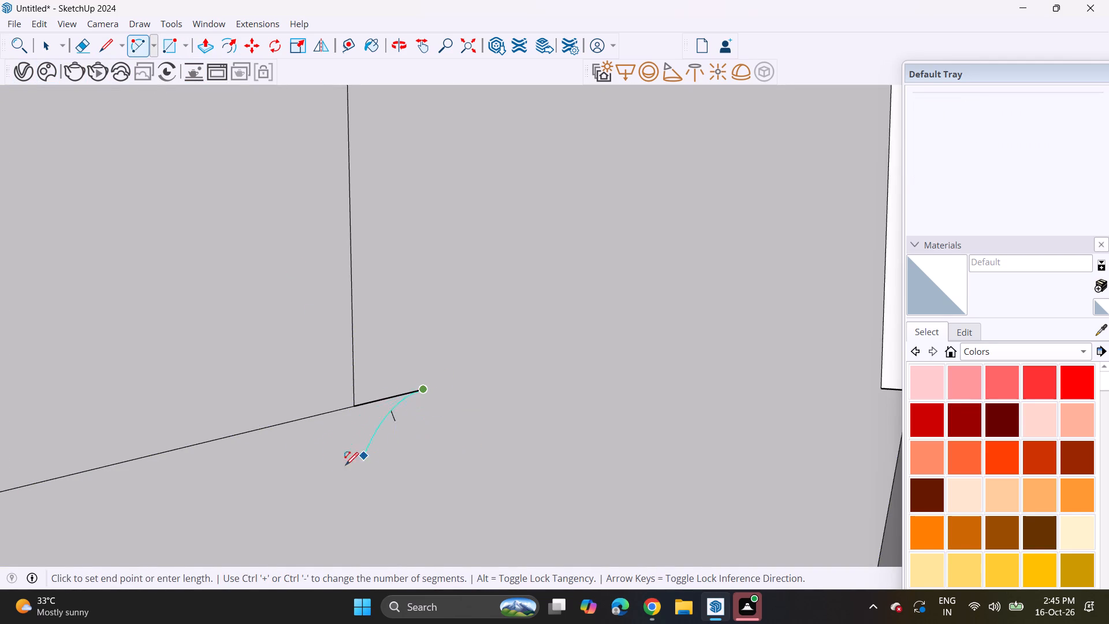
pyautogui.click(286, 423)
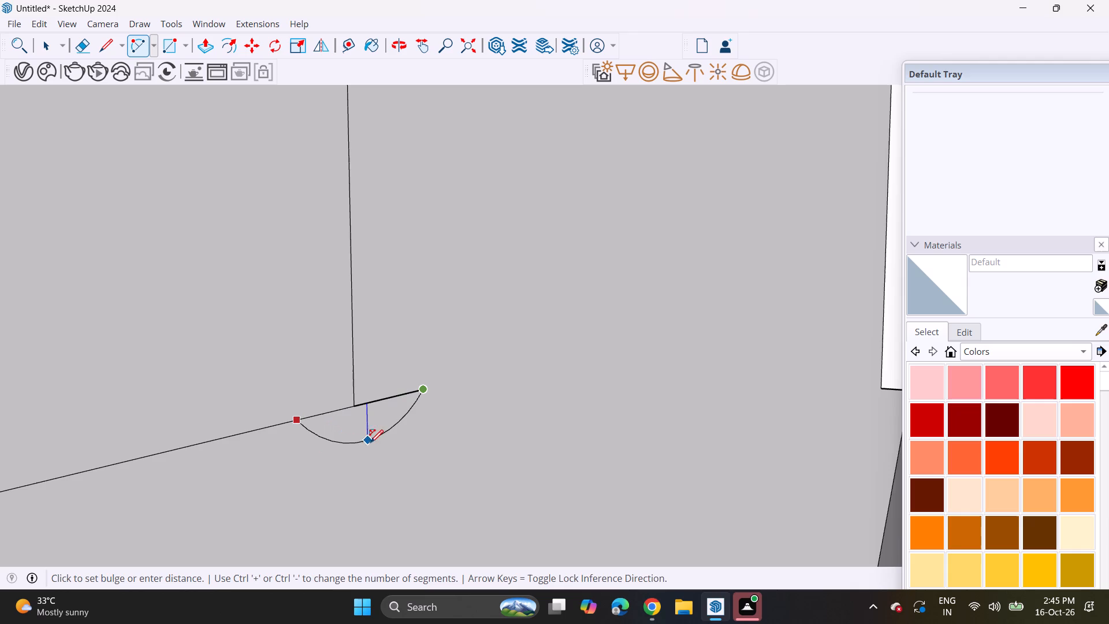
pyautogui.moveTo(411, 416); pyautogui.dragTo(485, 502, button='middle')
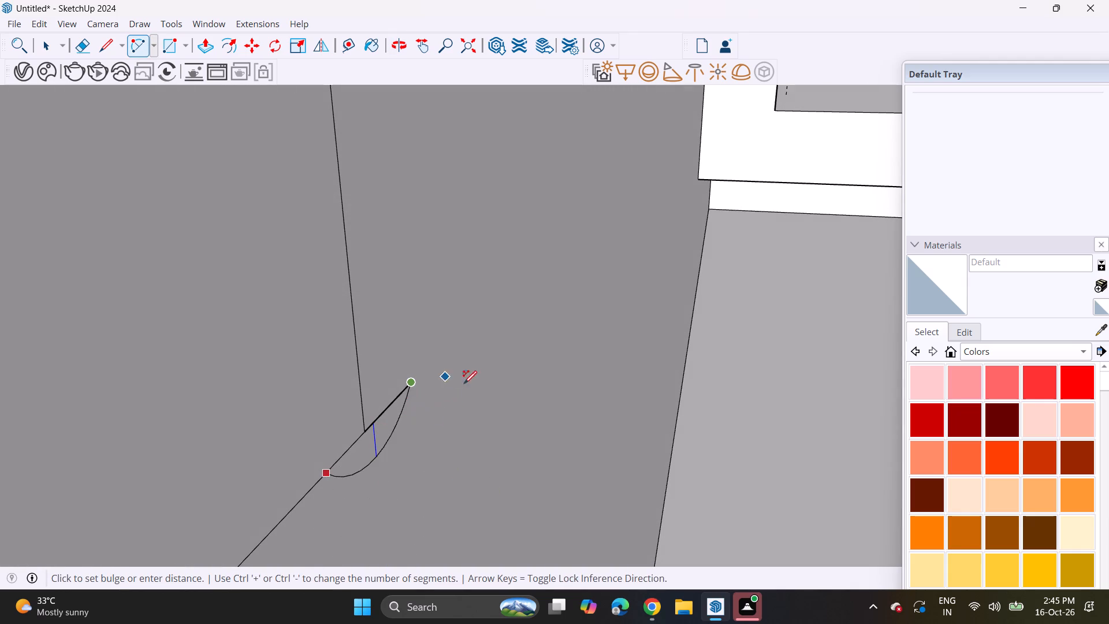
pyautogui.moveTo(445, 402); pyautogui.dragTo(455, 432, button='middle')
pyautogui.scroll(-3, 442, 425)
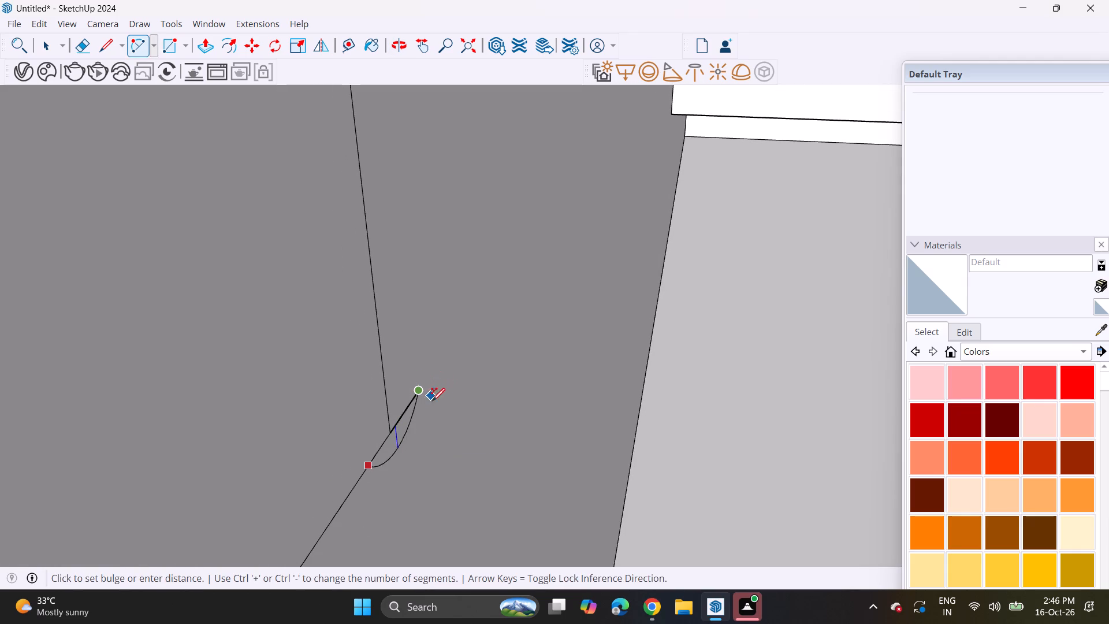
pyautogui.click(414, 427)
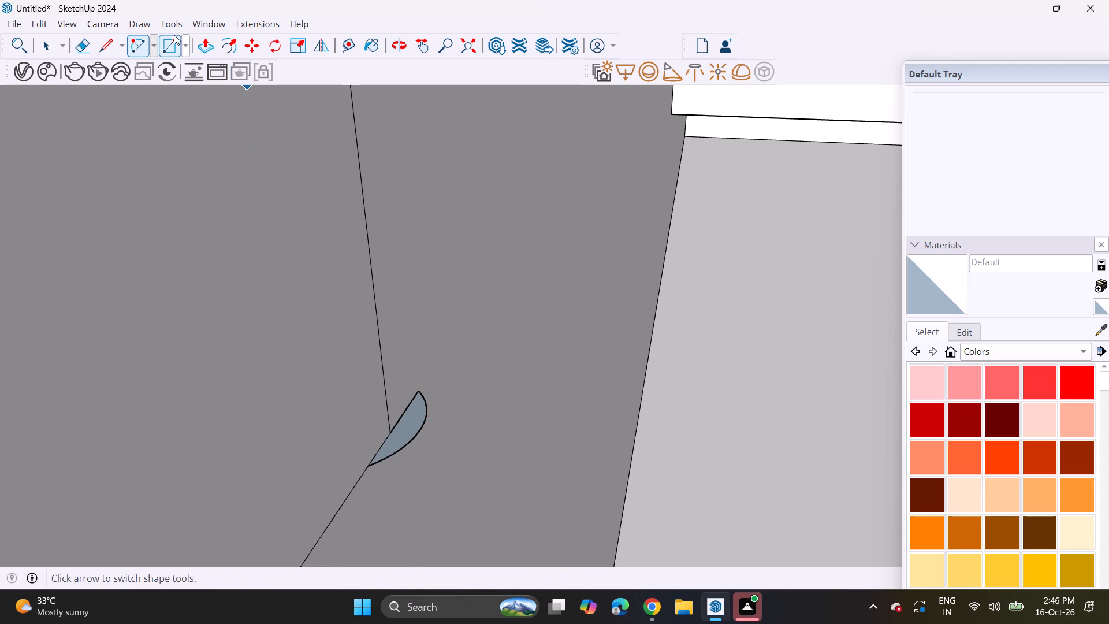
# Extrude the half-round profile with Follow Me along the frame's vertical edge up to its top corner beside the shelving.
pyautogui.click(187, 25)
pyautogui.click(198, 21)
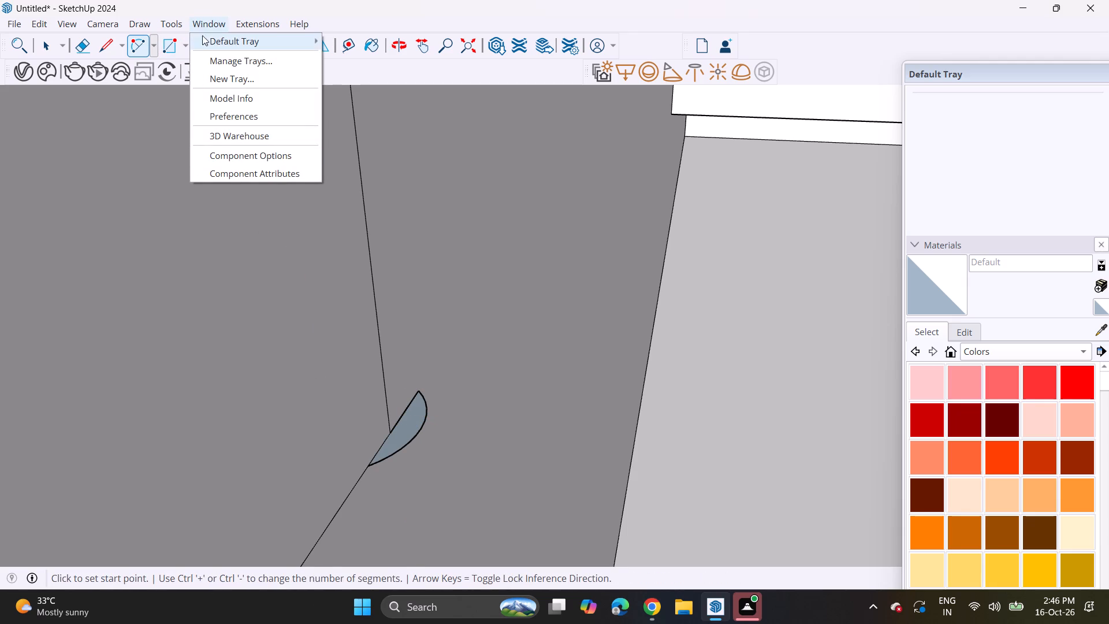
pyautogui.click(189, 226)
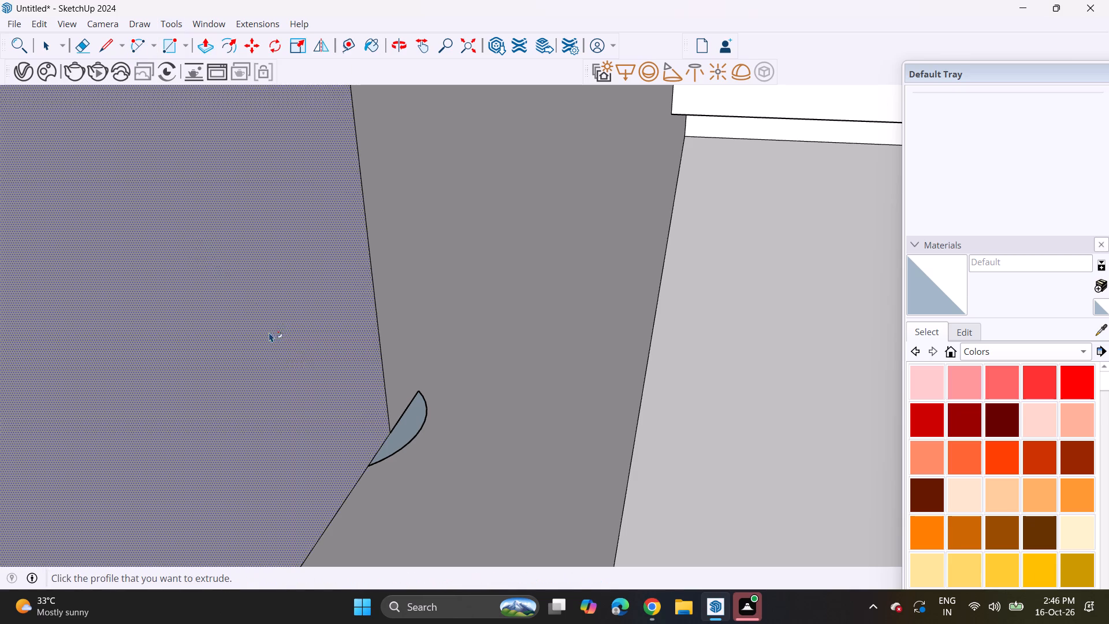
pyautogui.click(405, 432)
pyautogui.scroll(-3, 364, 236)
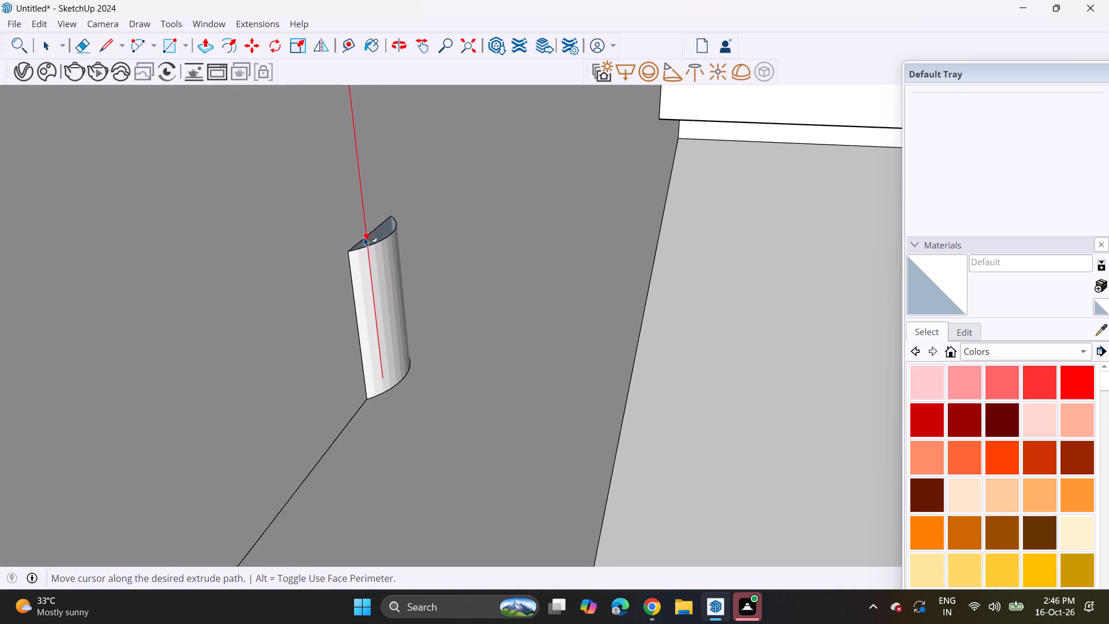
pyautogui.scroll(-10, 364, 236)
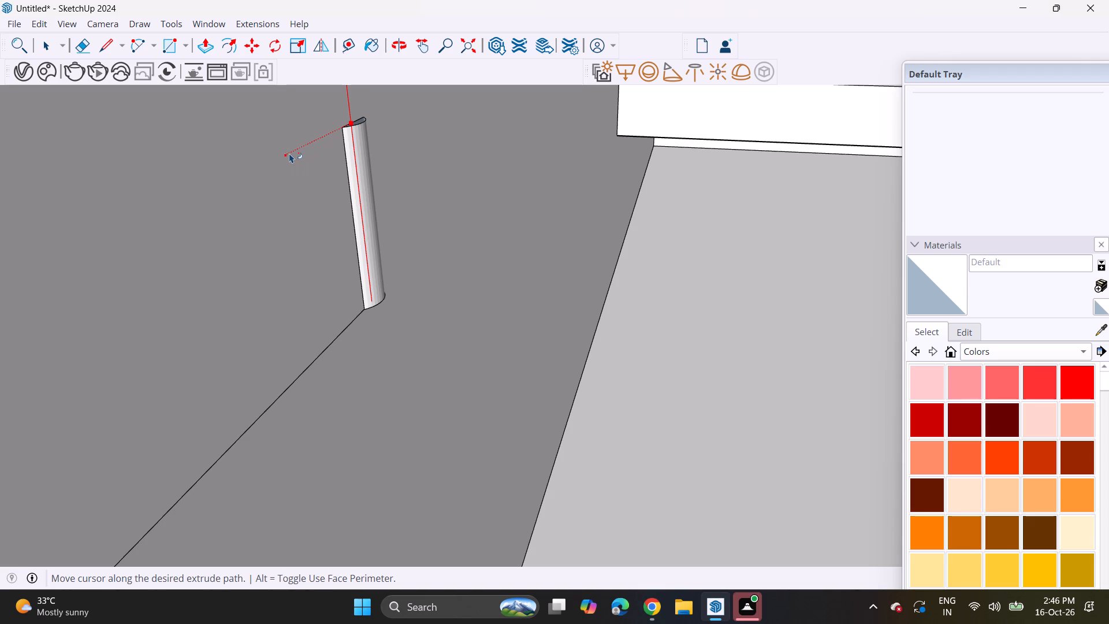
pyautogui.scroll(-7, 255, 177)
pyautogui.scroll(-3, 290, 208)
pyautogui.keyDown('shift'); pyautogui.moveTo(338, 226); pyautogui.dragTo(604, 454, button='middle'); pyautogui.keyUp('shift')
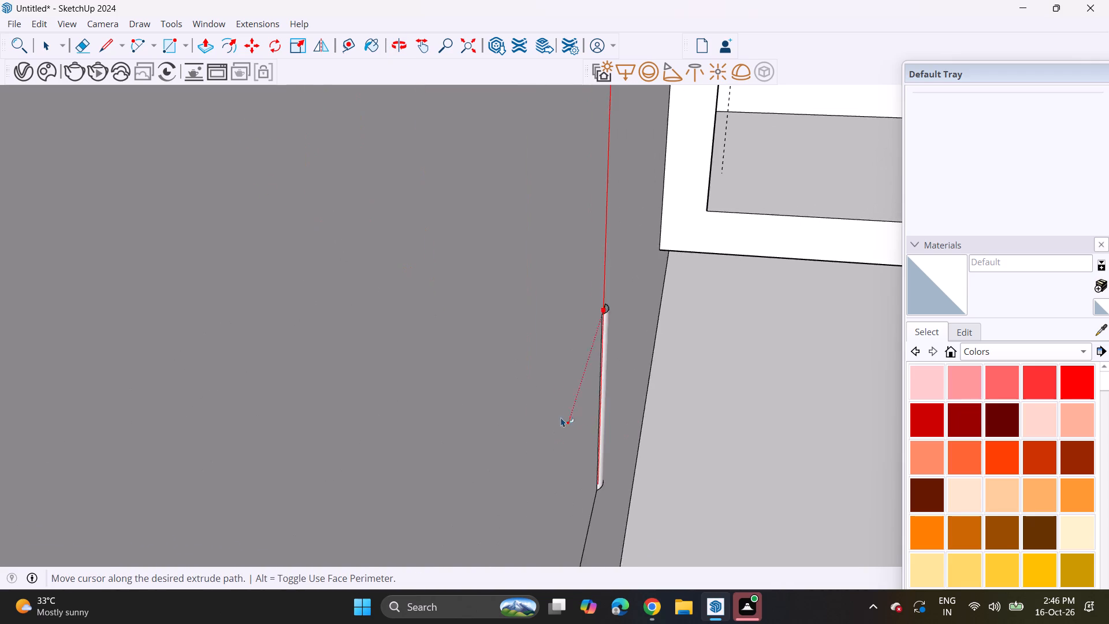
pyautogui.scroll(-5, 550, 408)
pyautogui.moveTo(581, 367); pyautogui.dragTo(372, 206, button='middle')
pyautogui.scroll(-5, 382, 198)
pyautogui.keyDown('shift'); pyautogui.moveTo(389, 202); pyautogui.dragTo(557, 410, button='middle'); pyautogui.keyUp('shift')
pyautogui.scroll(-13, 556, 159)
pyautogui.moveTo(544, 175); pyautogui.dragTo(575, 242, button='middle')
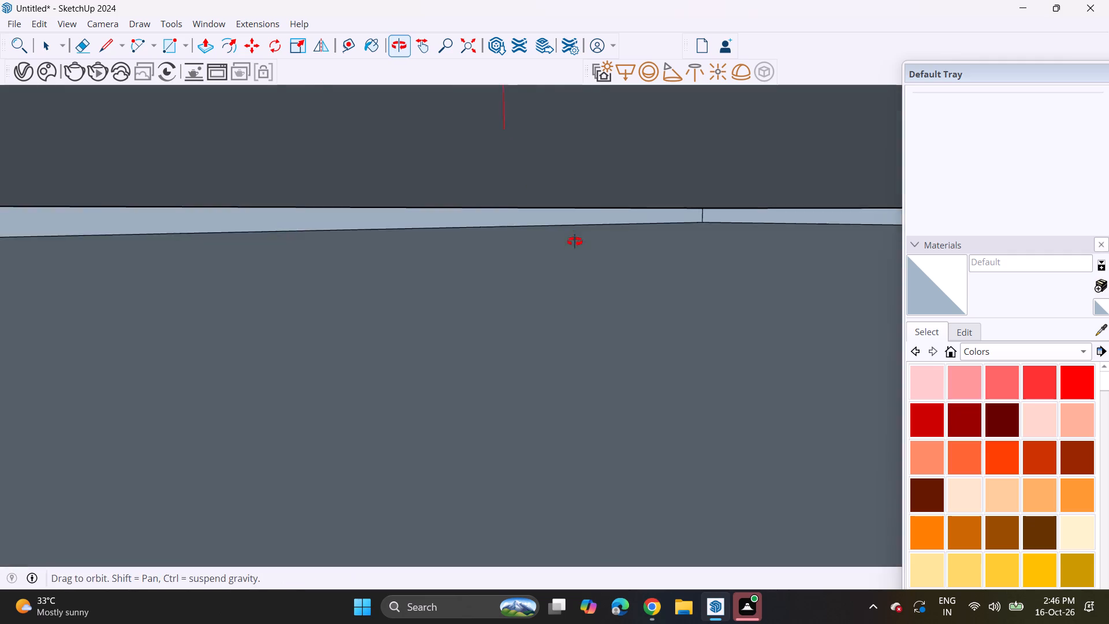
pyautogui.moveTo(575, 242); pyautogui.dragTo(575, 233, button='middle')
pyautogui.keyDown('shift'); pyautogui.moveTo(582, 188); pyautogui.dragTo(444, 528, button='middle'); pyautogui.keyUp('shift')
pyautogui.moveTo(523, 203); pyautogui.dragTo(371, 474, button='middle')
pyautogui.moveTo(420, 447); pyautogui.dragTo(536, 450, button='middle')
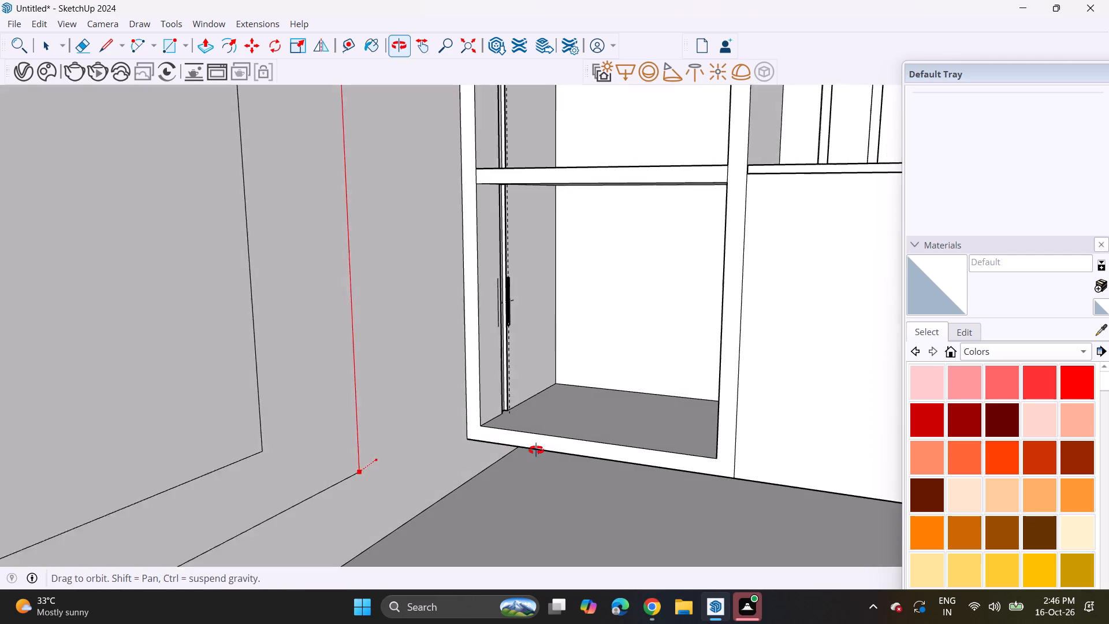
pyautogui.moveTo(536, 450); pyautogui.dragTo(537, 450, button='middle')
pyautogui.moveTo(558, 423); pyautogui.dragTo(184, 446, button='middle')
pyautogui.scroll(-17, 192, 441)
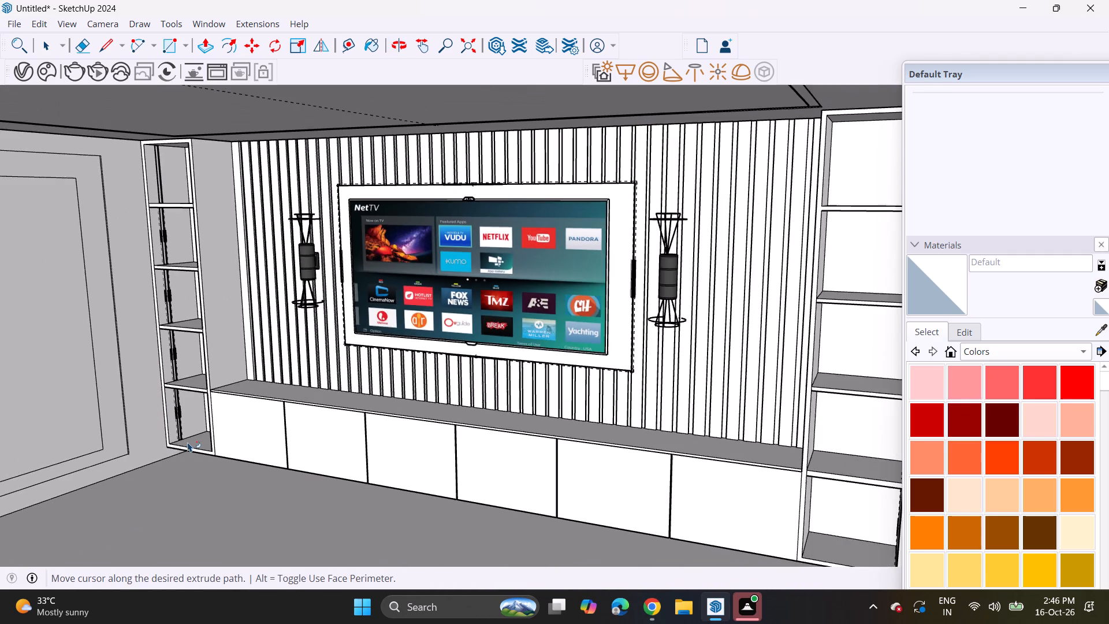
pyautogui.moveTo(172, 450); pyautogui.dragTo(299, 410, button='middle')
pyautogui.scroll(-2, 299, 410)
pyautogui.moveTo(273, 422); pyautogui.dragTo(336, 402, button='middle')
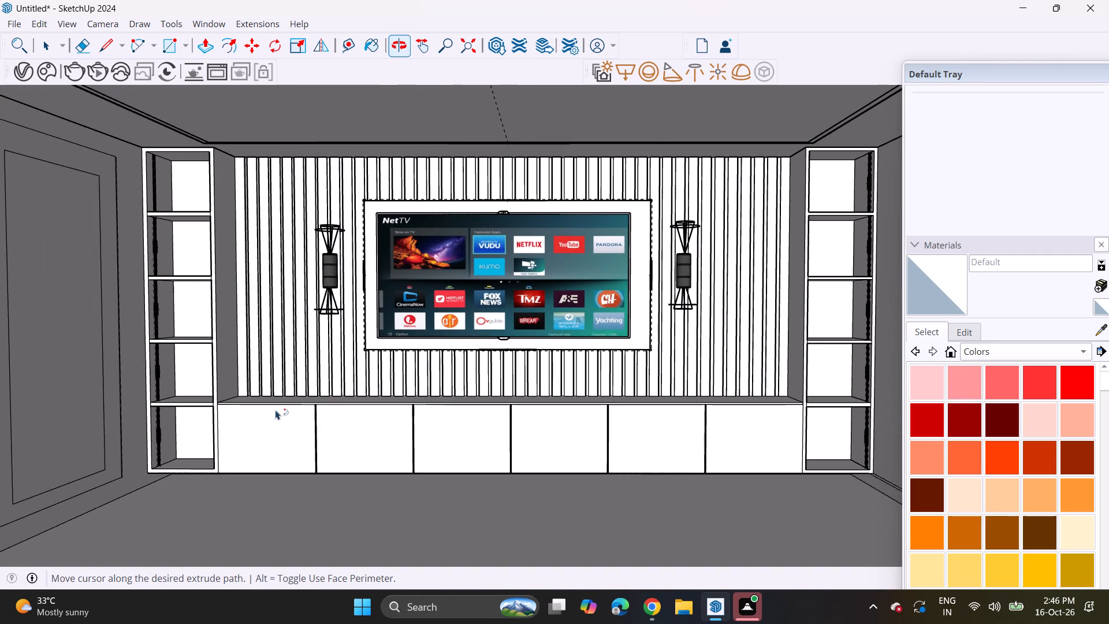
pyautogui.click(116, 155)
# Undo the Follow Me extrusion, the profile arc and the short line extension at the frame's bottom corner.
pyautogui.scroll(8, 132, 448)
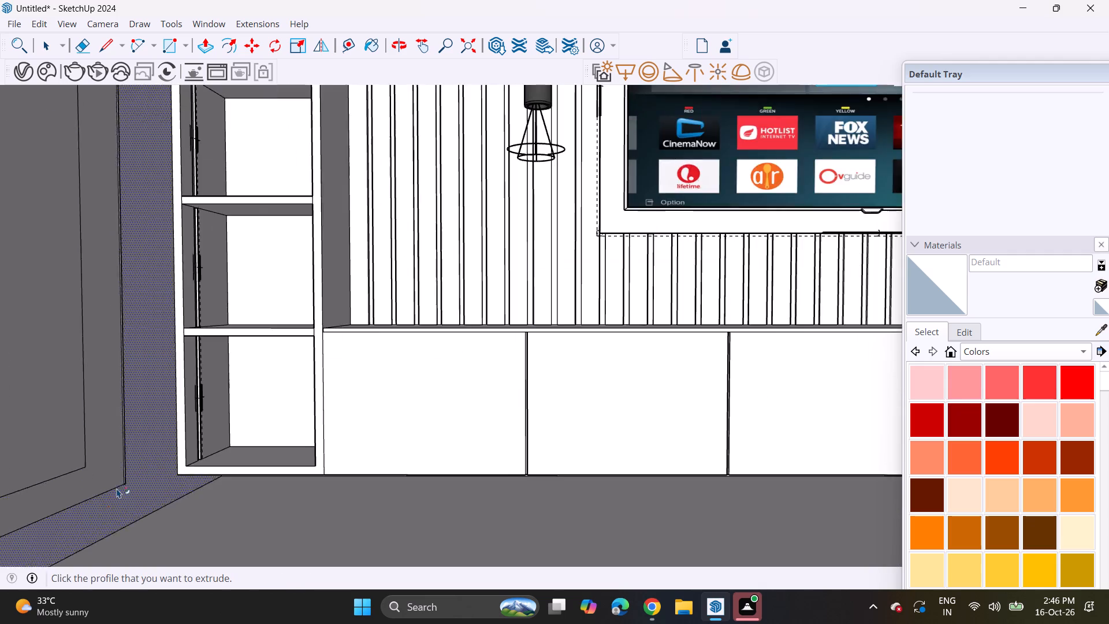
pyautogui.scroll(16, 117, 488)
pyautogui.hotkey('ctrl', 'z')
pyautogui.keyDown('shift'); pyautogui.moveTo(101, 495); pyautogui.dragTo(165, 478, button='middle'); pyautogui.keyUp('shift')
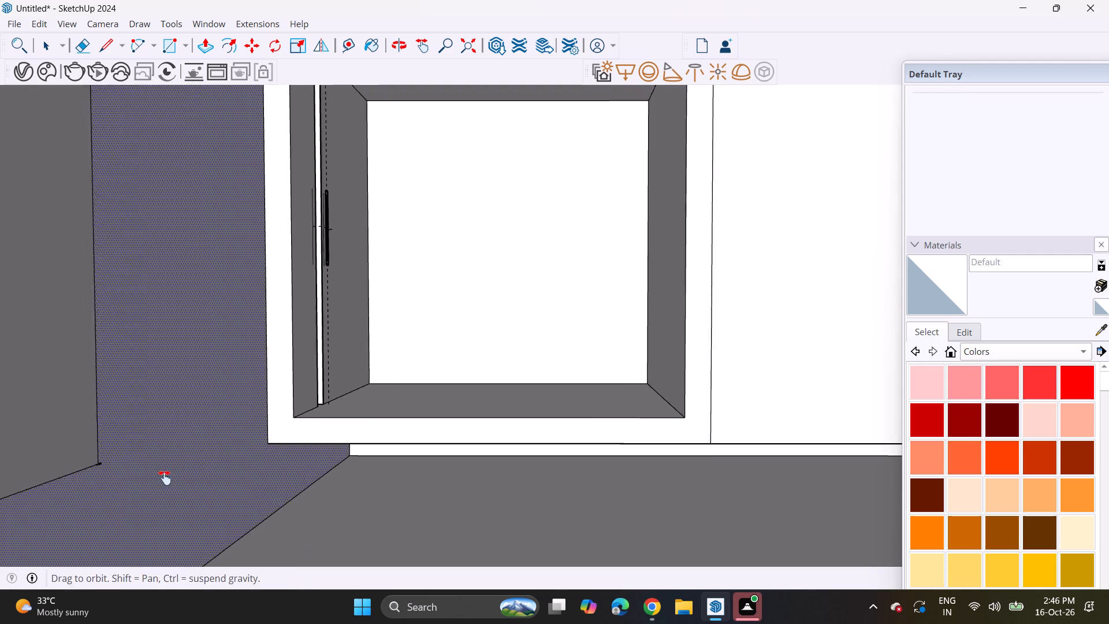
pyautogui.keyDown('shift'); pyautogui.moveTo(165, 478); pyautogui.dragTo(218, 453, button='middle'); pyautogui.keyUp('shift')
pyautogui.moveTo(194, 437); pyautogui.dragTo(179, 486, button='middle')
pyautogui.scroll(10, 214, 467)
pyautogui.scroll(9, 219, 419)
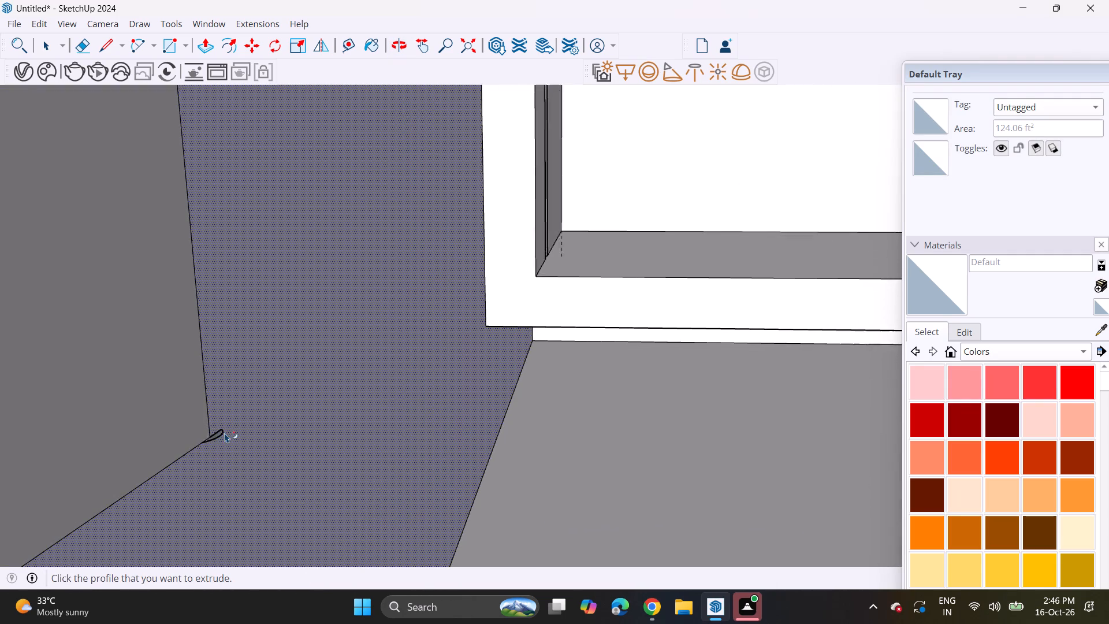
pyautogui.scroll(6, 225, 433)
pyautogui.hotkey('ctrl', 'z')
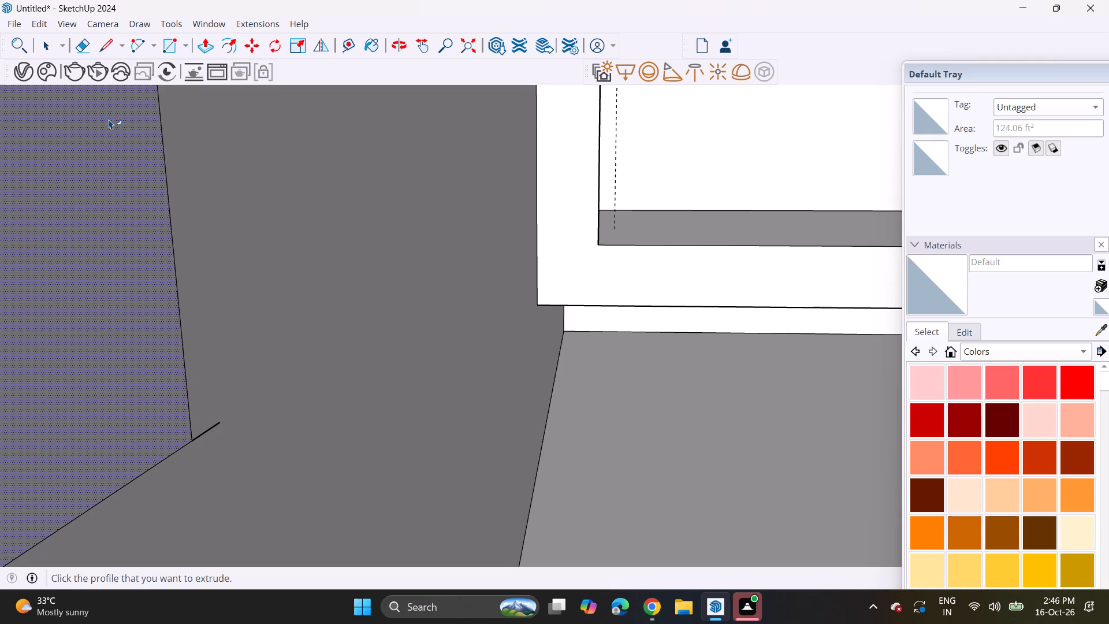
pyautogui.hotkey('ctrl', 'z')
# Draw a longer line extending the frame's bottom edge past its corner onto the surrounding wall.
pyautogui.click(107, 47)
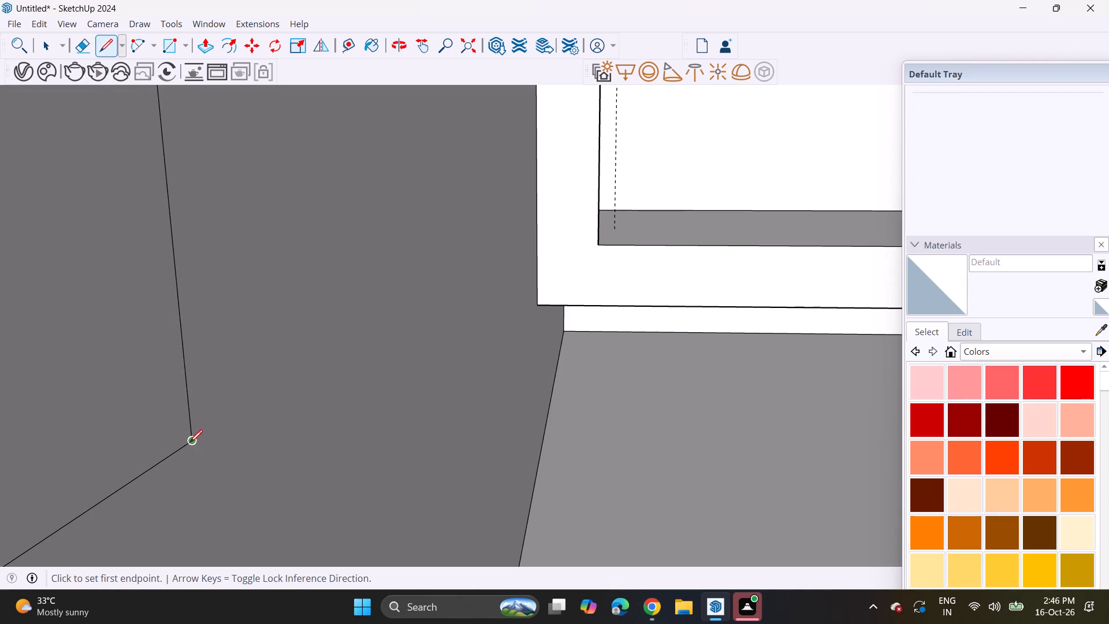
pyautogui.click(189, 443)
pyautogui.click(269, 400)
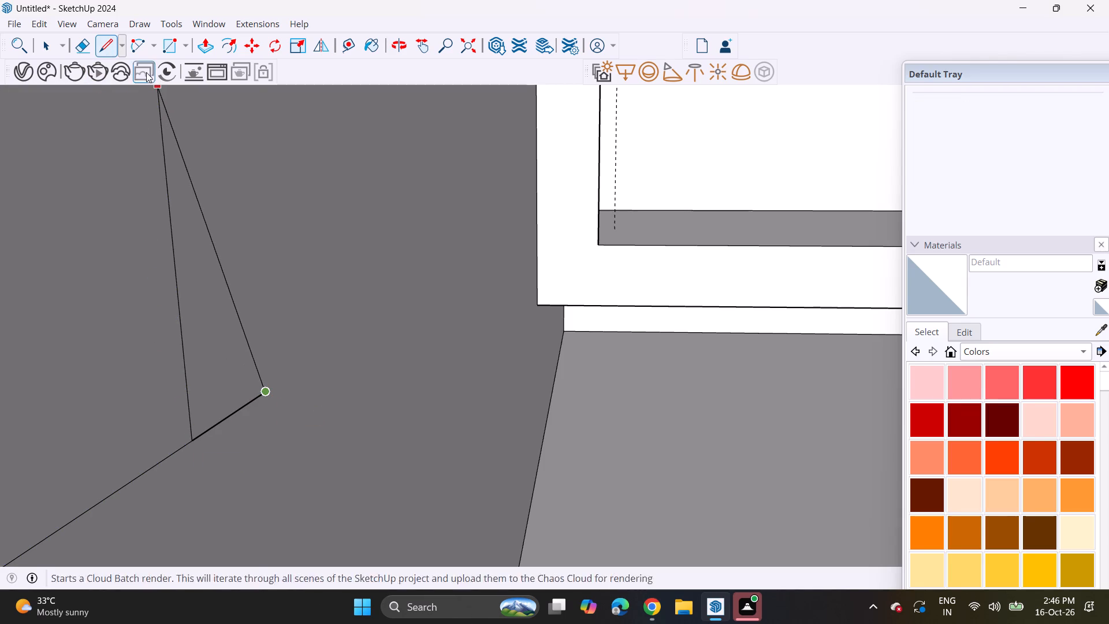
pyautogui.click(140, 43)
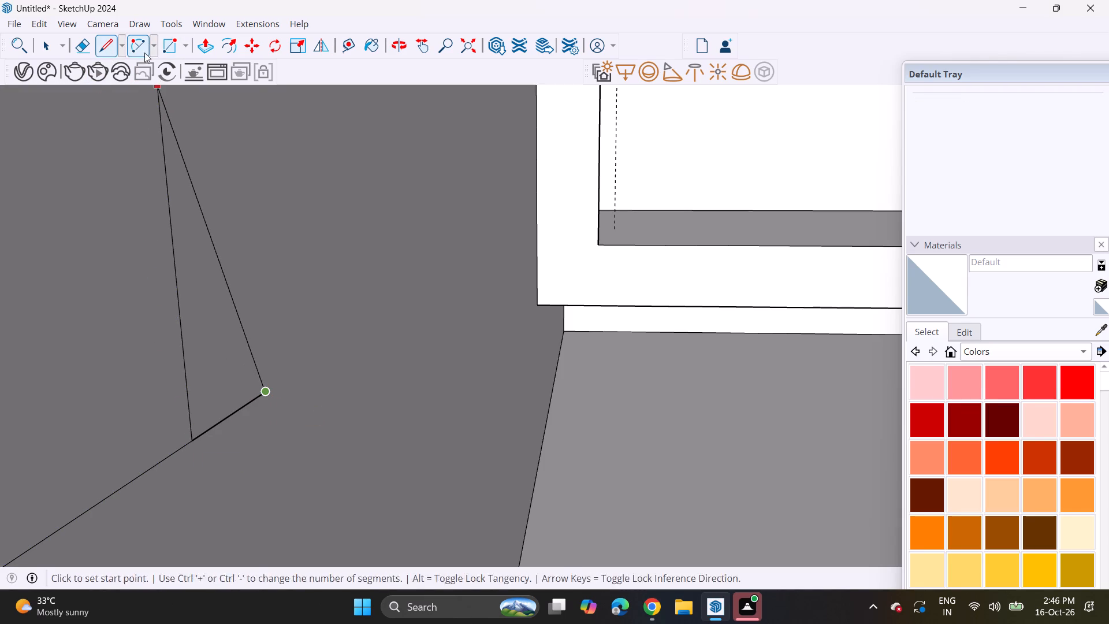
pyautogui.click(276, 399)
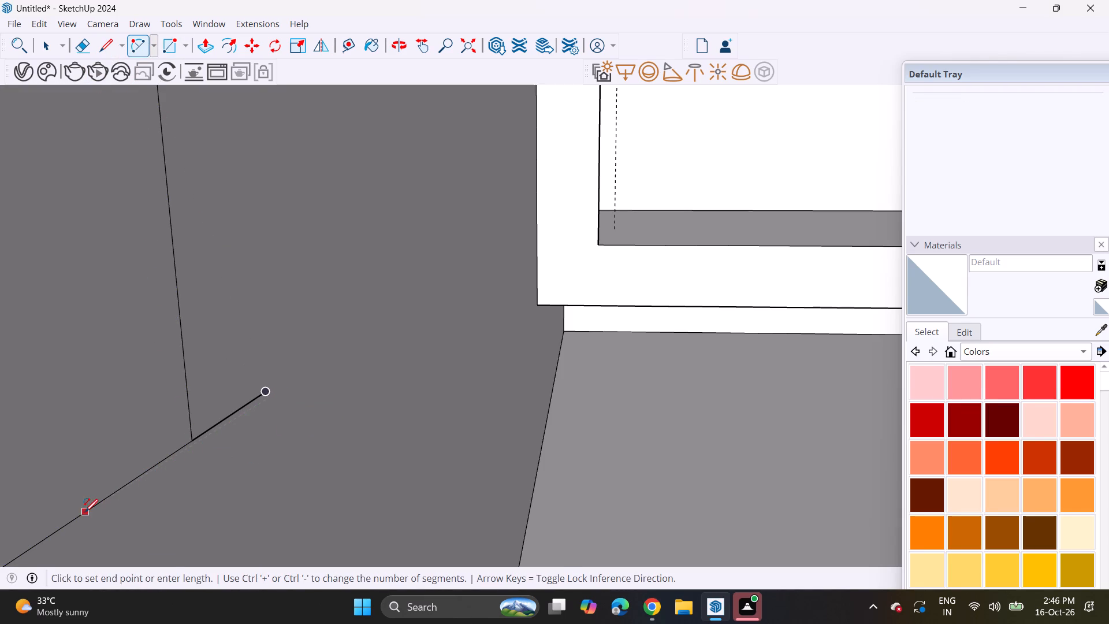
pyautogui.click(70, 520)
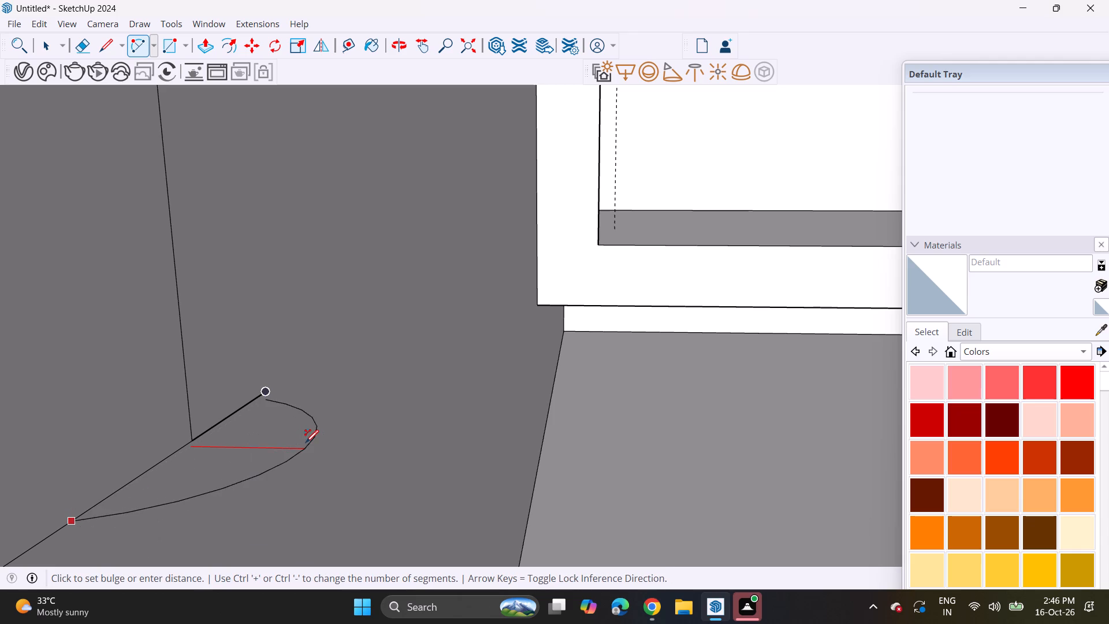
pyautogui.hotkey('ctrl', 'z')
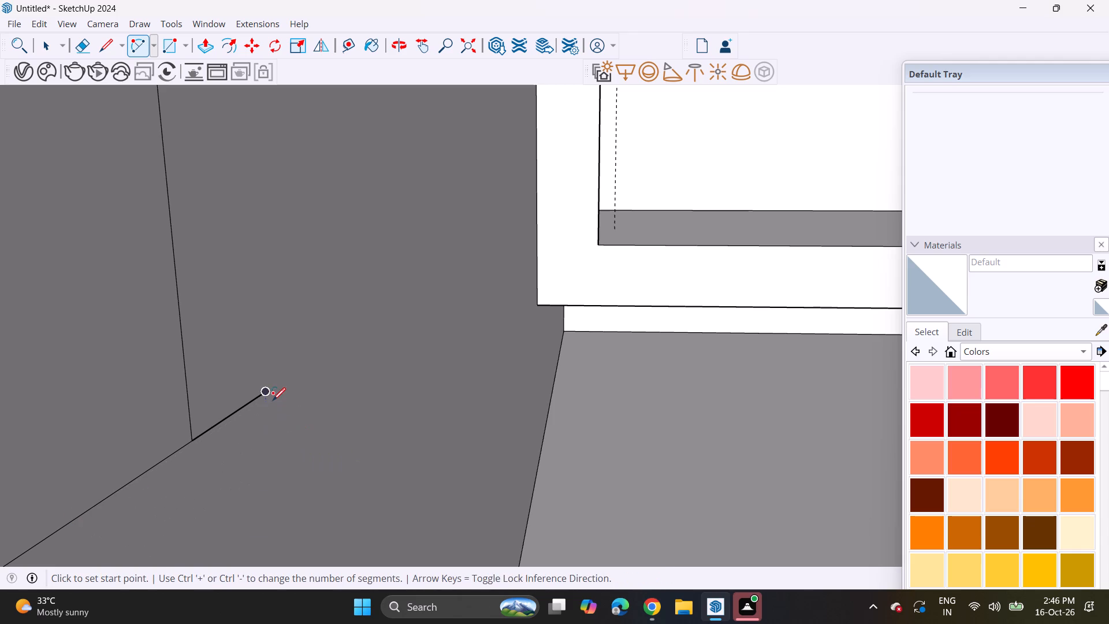
# Draw an arc bulging out from the wall between the new line's end and the frame's bottom edge, closing a half-round profile.
pyautogui.click(265, 389)
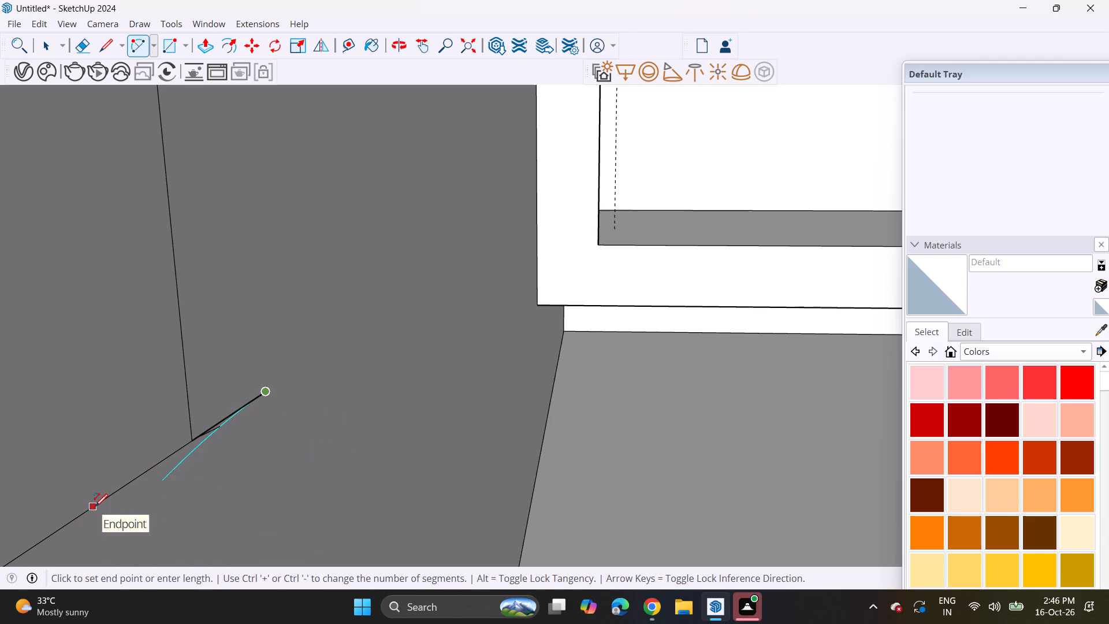
pyautogui.click(95, 507)
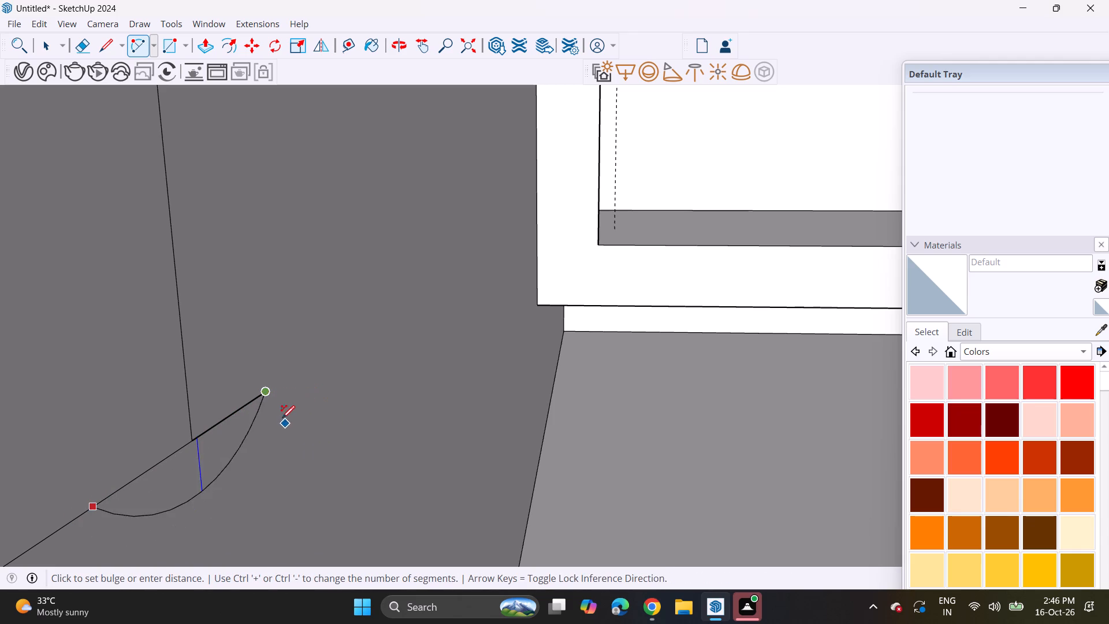
pyautogui.moveTo(285, 417); pyautogui.dragTo(266, 500, button='middle')
pyautogui.moveTo(260, 437); pyautogui.dragTo(304, 482, button='middle')
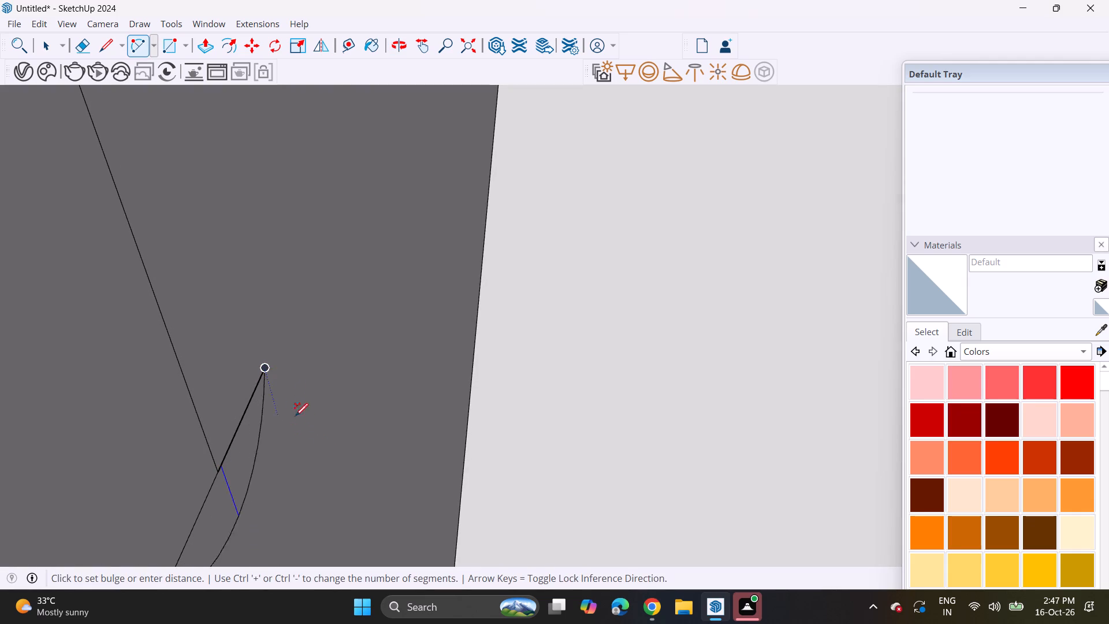
pyautogui.scroll(-4, 271, 488)
pyautogui.keyDown('shift'); pyautogui.moveTo(297, 511); pyautogui.dragTo(262, 413, button='middle'); pyautogui.keyUp('shift')
pyautogui.moveTo(241, 358); pyautogui.dragTo(303, 478, button='middle')
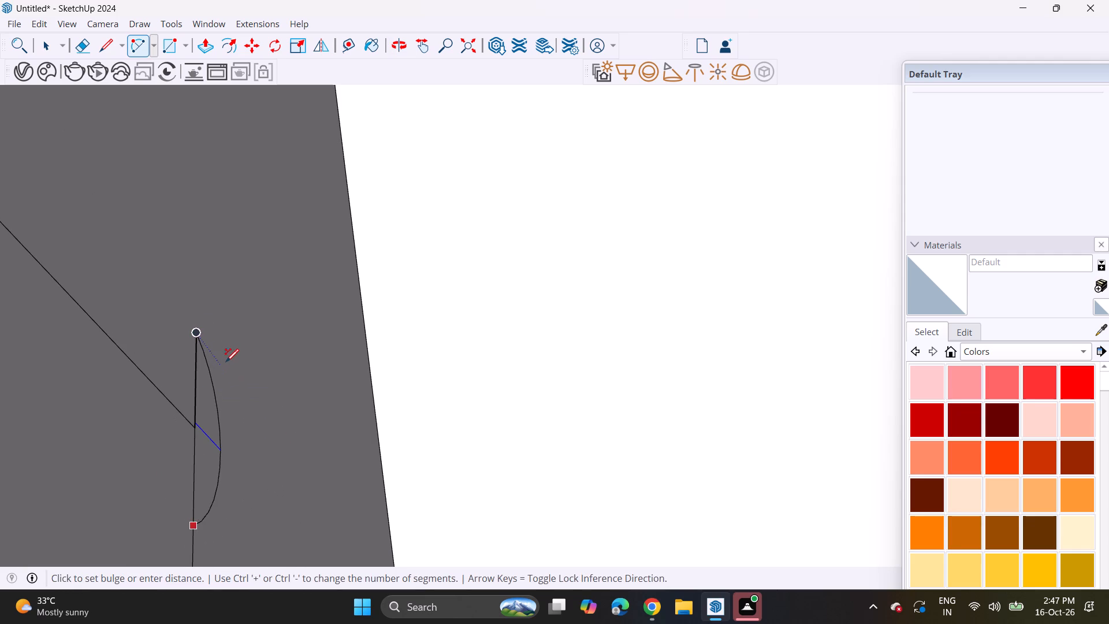
pyautogui.scroll(-4, 226, 362)
pyautogui.moveTo(266, 381); pyautogui.dragTo(191, 354, button='middle')
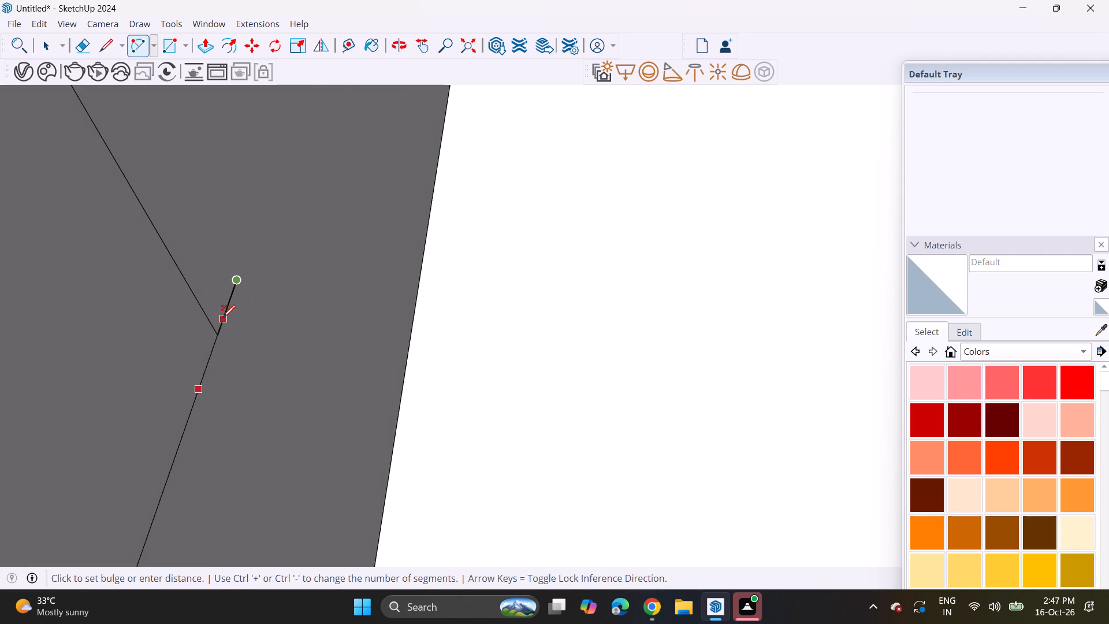
pyautogui.scroll(2, 235, 299)
pyautogui.middleClick(235, 299)
pyautogui.scroll(-6, 228, 315)
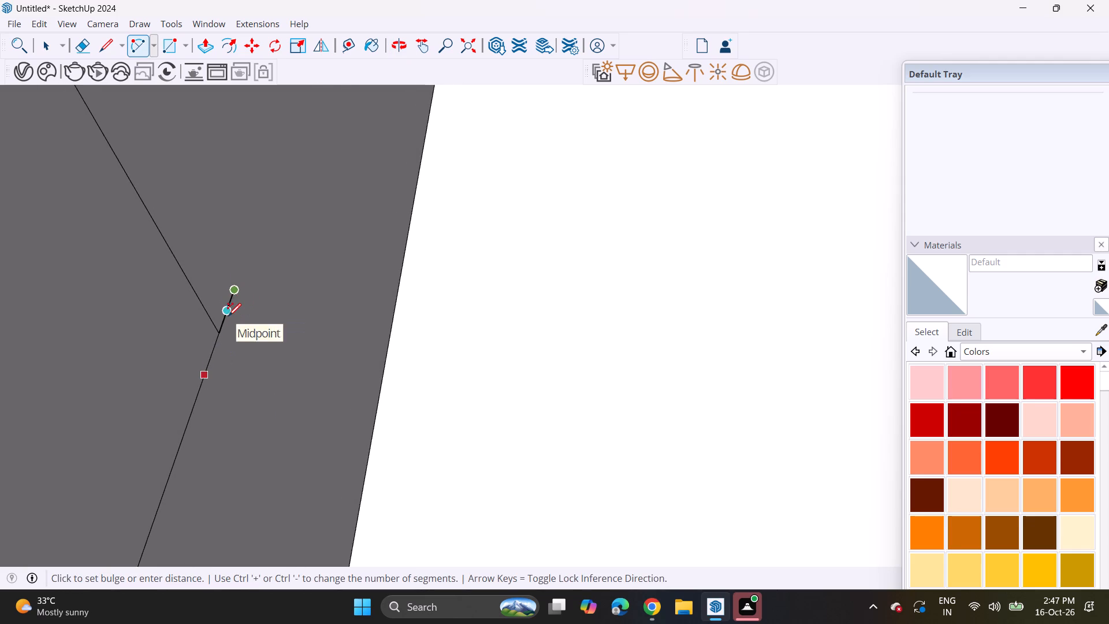
pyautogui.scroll(-2, 228, 316)
pyautogui.keyDown('shift'); pyautogui.moveTo(228, 317); pyautogui.dragTo(304, 373, button='middle'); pyautogui.keyUp('shift')
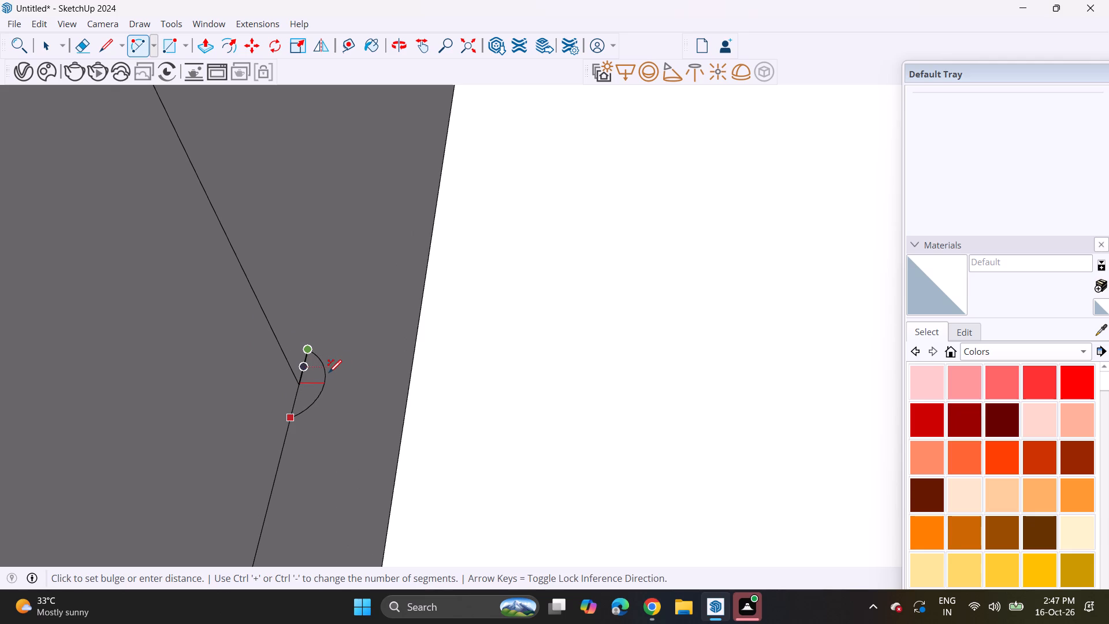
pyautogui.click(335, 373)
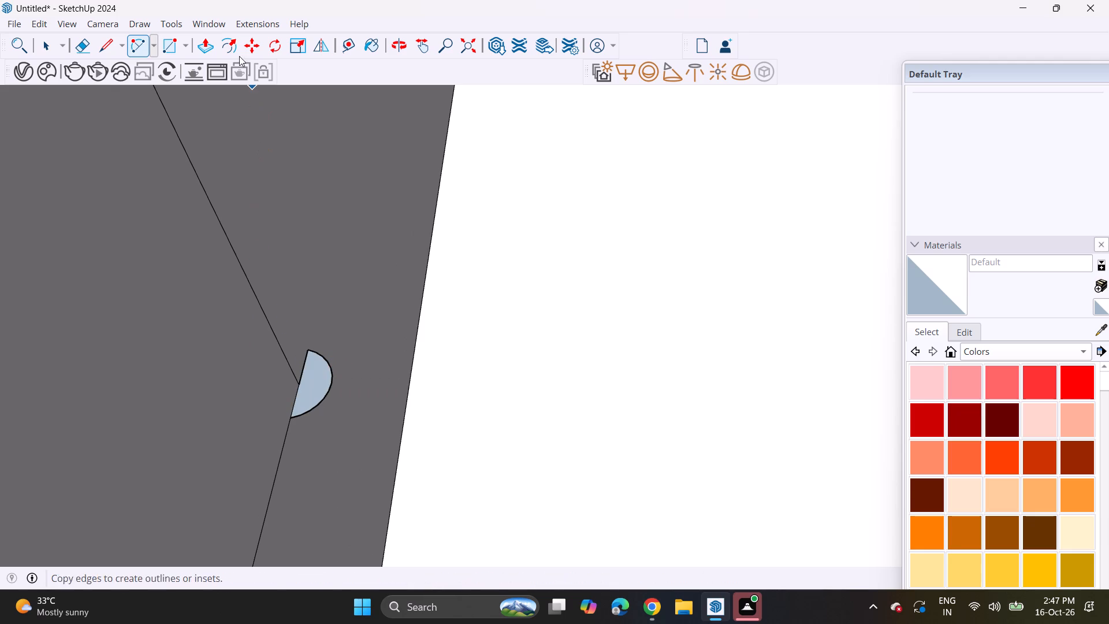
# Extrude the half-round profile with Follow Me around the outer panel frame's whole perimeter, back to its bottom corner beside the shelving.
pyautogui.click(178, 28)
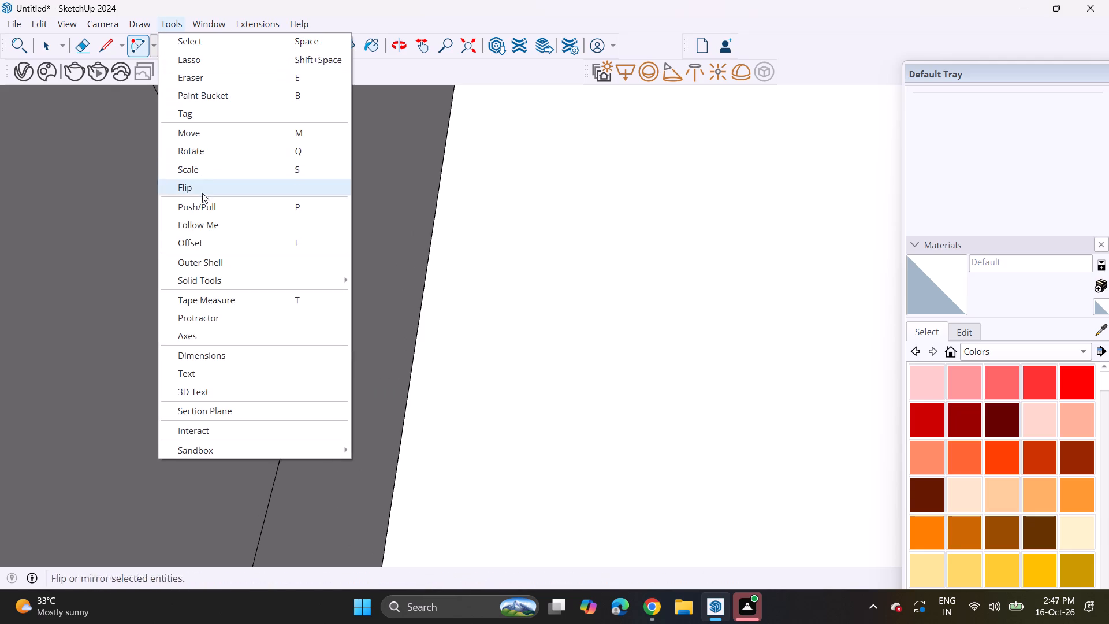
pyautogui.click(202, 221)
pyautogui.click(317, 388)
pyautogui.scroll(-4, 249, 310)
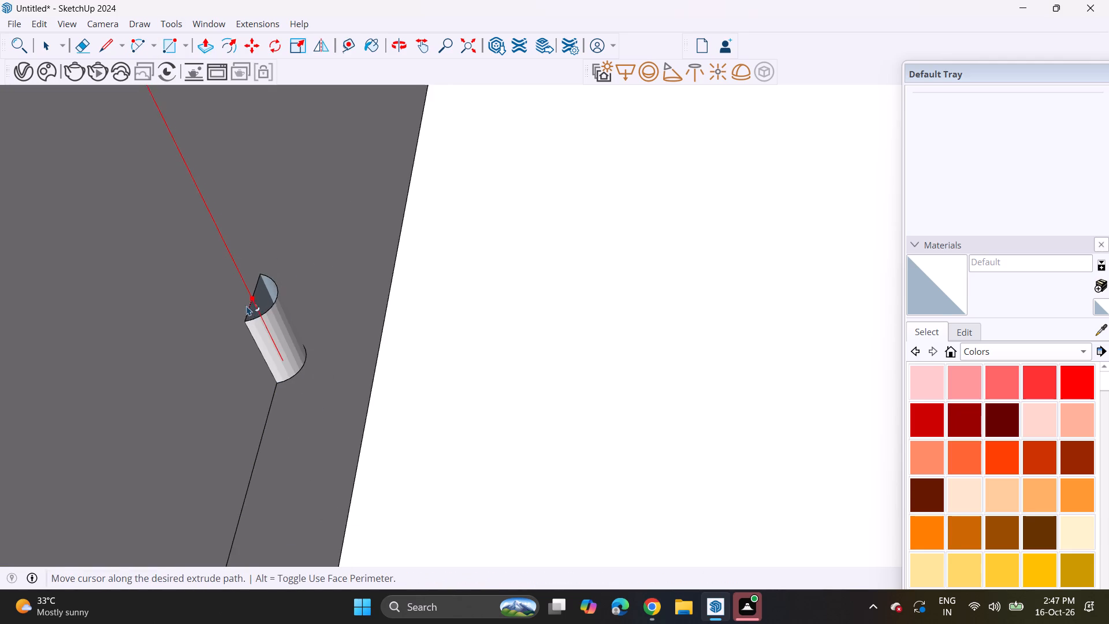
pyautogui.scroll(-7, 247, 306)
pyautogui.moveTo(276, 339); pyautogui.dragTo(137, 210, button='middle')
pyautogui.keyDown('shift'); pyautogui.moveTo(185, 173); pyautogui.dragTo(393, 522, button='middle'); pyautogui.keyUp('shift')
pyautogui.scroll(-3, 352, 380)
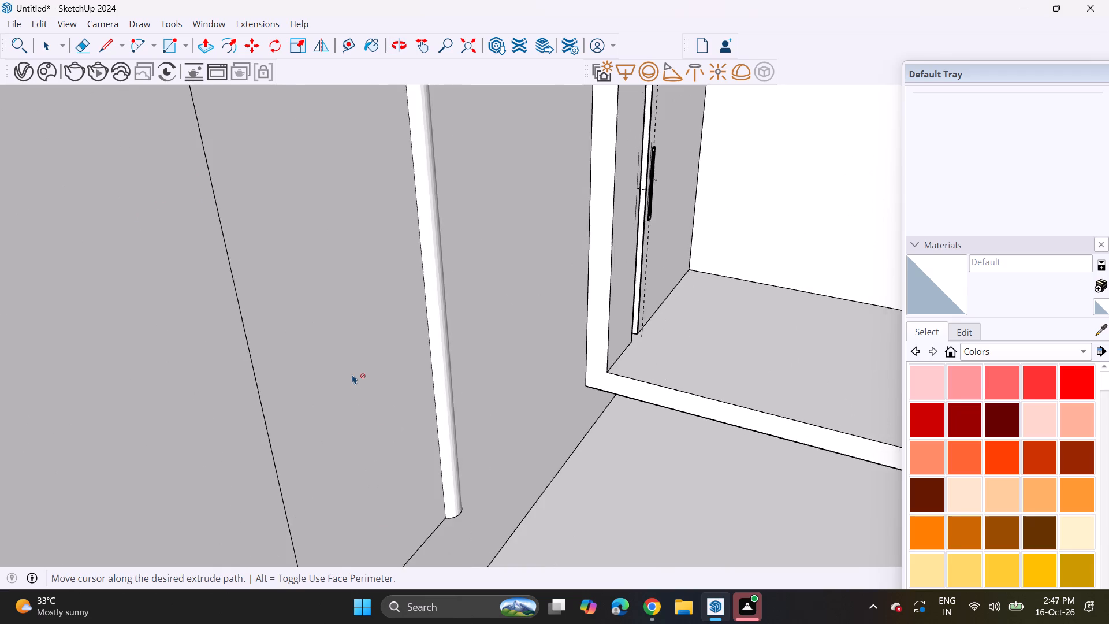
pyautogui.scroll(-20, 352, 374)
pyautogui.scroll(-5, 352, 374)
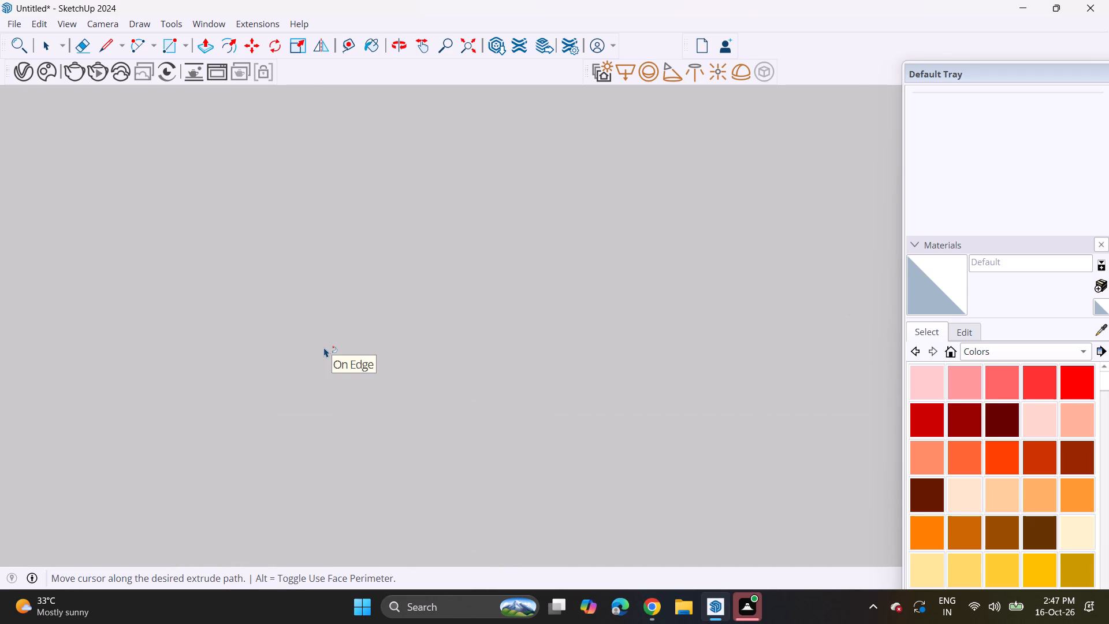
pyautogui.moveTo(326, 348); pyautogui.dragTo(330, 207, button='middle')
pyautogui.scroll(1, 330, 230)
pyautogui.moveTo(381, 420); pyautogui.dragTo(360, 192, button='middle')
pyautogui.keyDown('shift'); pyautogui.moveTo(355, 378); pyautogui.dragTo(361, 211, button='middle'); pyautogui.keyUp('shift')
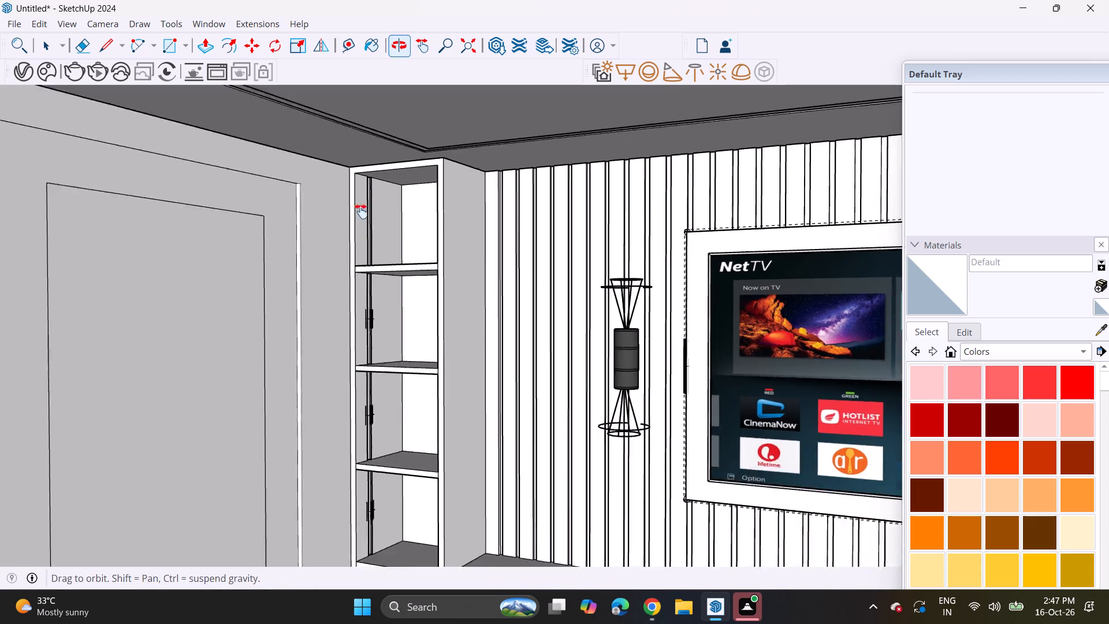
pyautogui.keyDown('shift'); pyautogui.moveTo(361, 211); pyautogui.dragTo(375, 162, button='middle'); pyautogui.keyUp('shift')
pyautogui.scroll(1, 210, 118)
pyautogui.keyDown('shift'); pyautogui.scroll(-6, 210, 118); pyautogui.keyUp('shift')
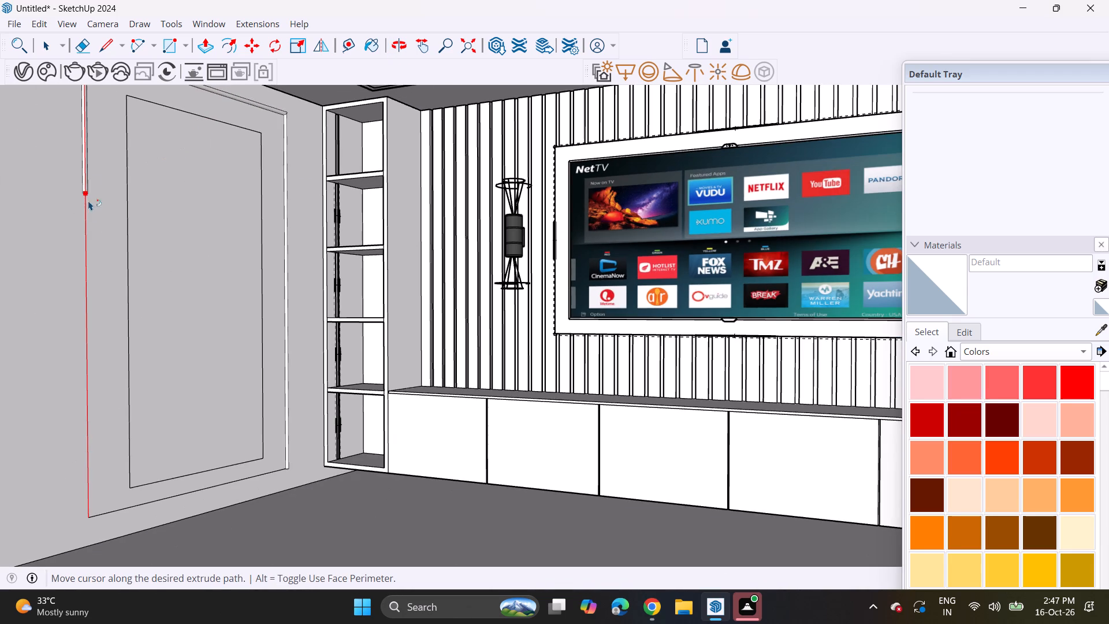
pyautogui.scroll(17, 277, 477)
pyautogui.scroll(5, 295, 459)
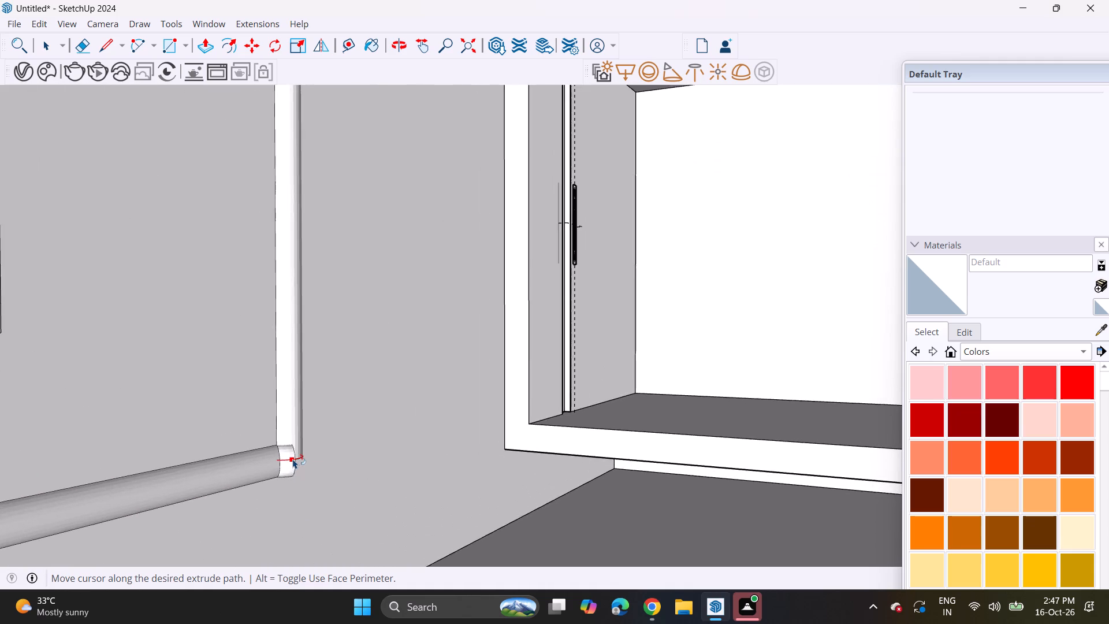
pyautogui.scroll(10, 293, 459)
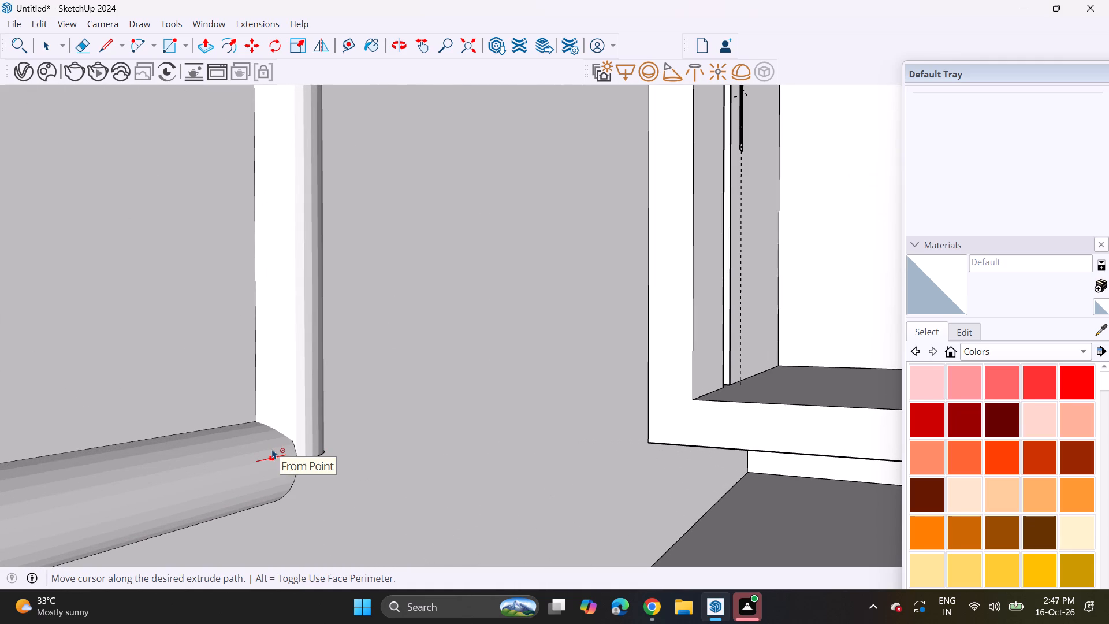
pyautogui.click(272, 449)
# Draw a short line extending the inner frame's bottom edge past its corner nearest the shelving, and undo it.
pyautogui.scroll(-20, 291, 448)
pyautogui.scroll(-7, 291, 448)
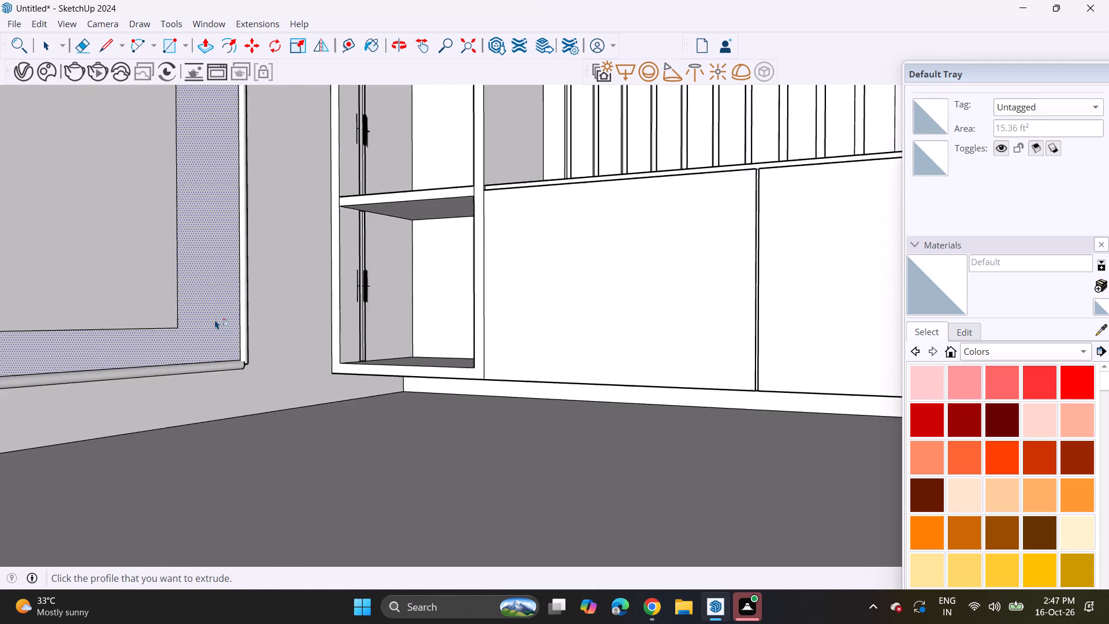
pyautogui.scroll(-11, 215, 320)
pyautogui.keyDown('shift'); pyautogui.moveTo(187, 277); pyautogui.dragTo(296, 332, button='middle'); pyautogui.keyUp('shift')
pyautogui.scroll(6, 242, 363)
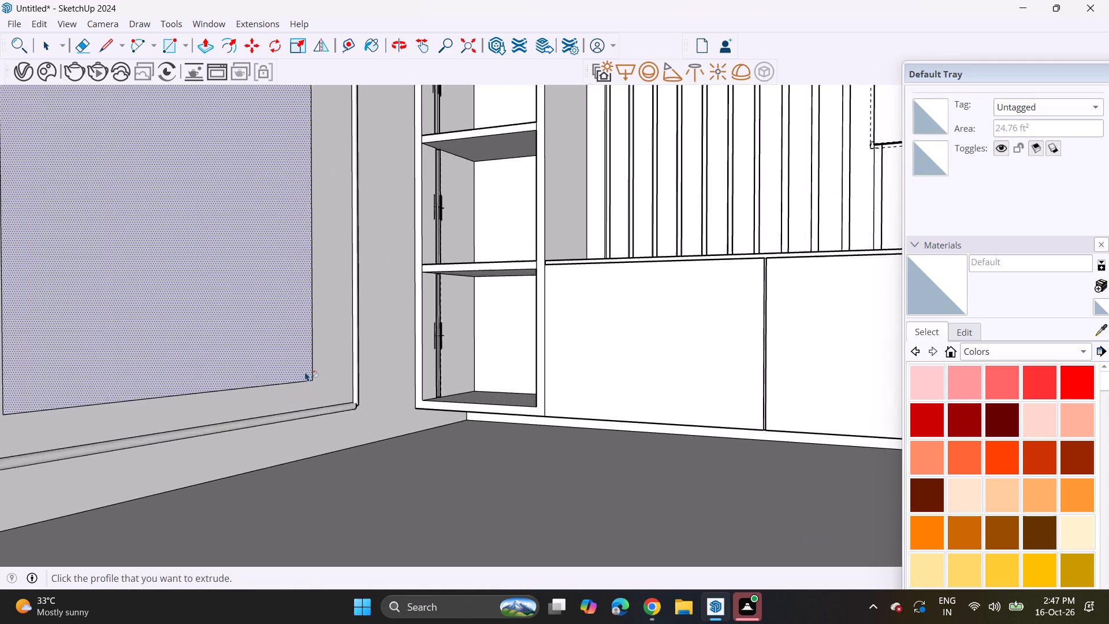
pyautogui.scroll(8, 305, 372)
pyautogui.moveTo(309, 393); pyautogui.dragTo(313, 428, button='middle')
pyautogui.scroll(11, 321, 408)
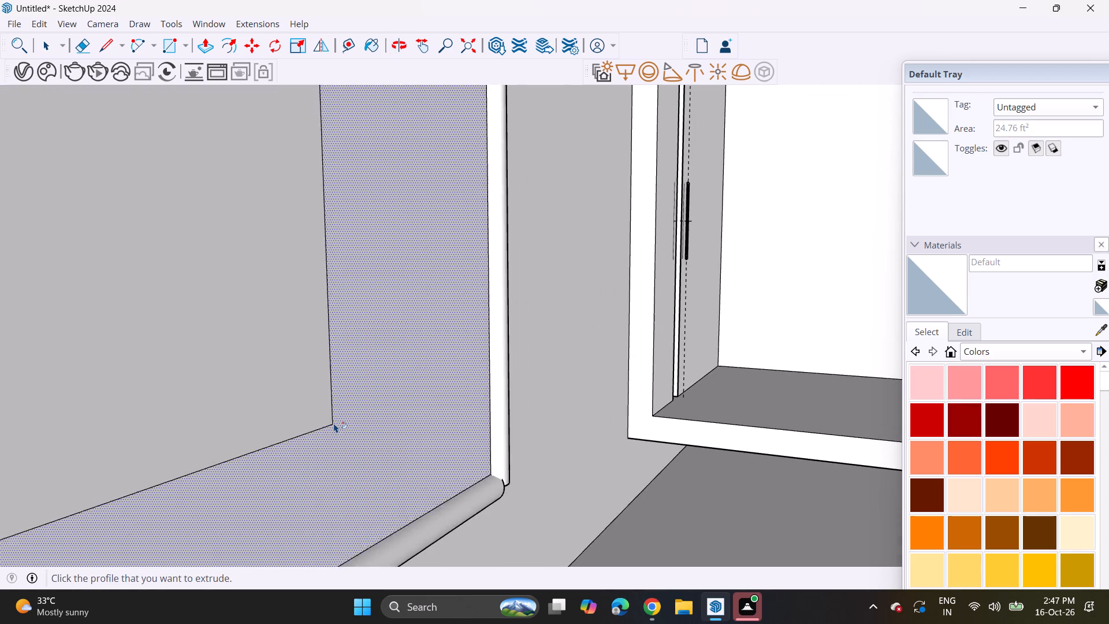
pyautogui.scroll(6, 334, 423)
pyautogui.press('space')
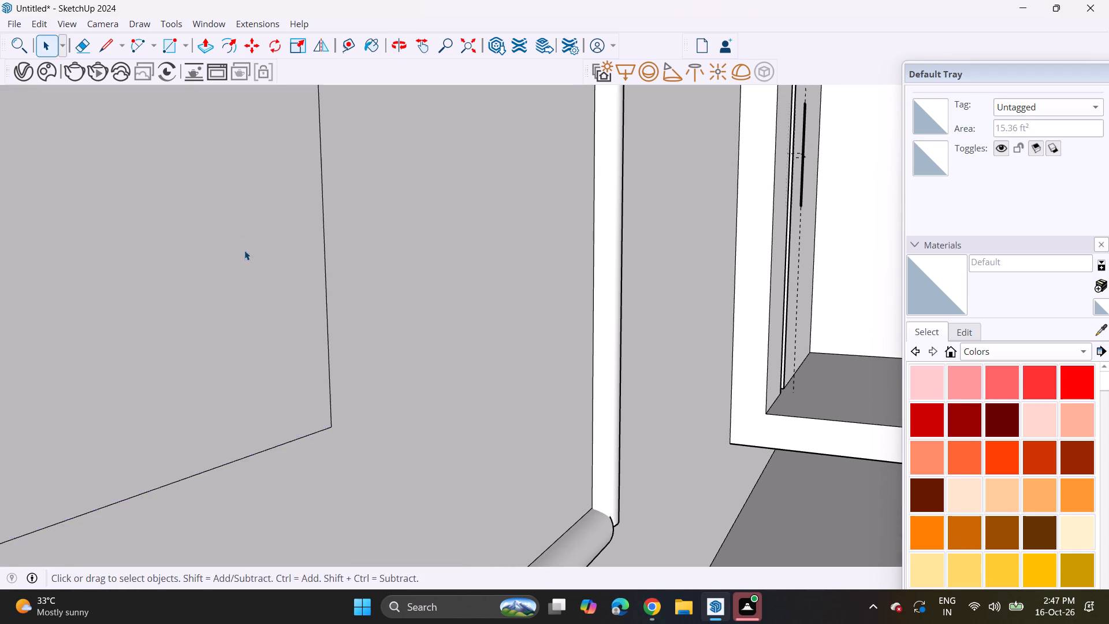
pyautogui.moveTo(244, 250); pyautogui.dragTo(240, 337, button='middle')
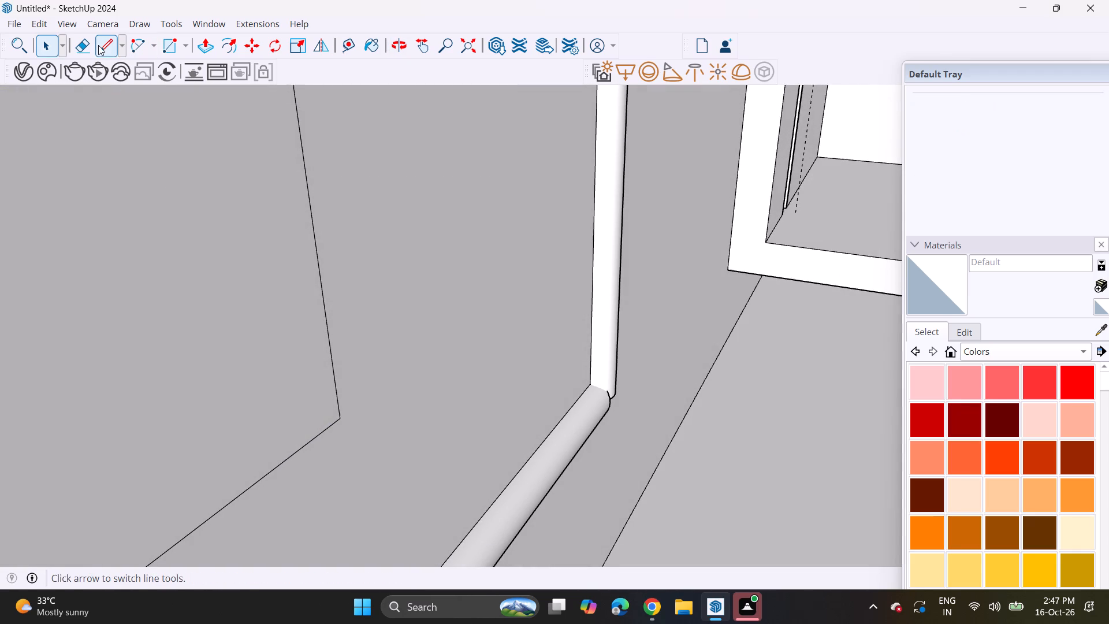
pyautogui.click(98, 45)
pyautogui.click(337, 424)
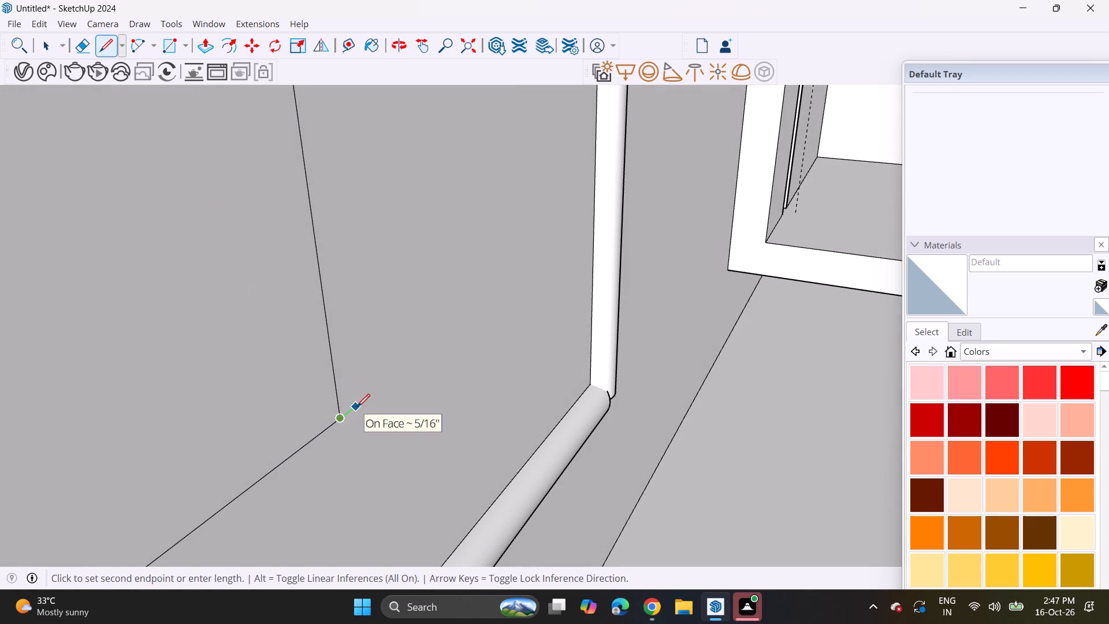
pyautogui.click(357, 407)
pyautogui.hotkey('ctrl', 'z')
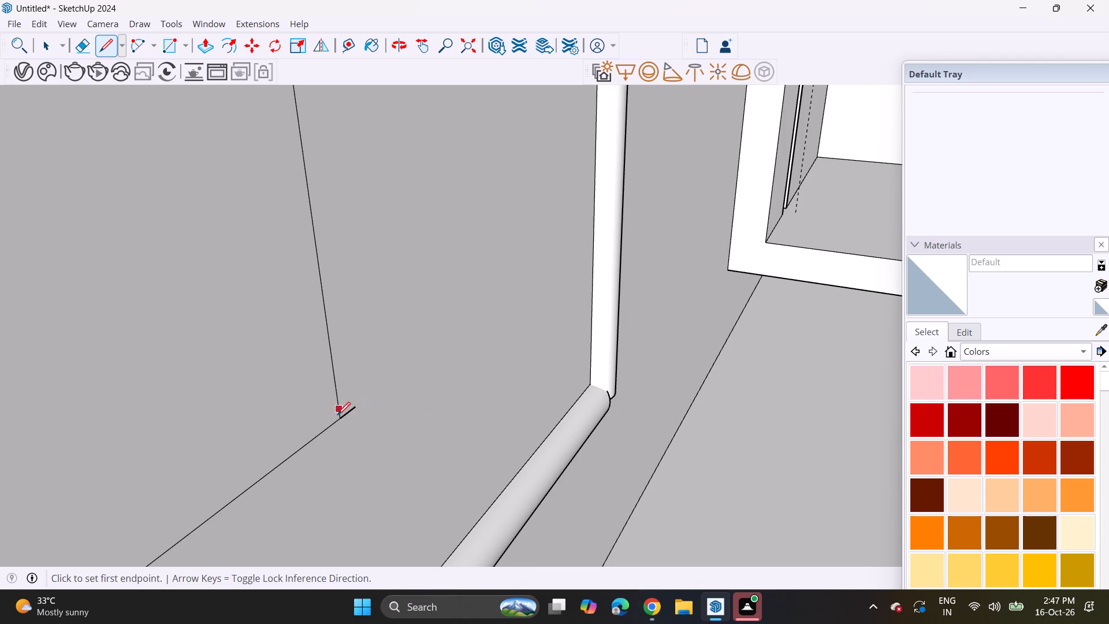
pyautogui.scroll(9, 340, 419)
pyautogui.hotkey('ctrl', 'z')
# Draw a half-round profile at the inner frame's bottom corner from a line extending its bottom edge and an outward-bulging arc.
pyautogui.click(342, 418)
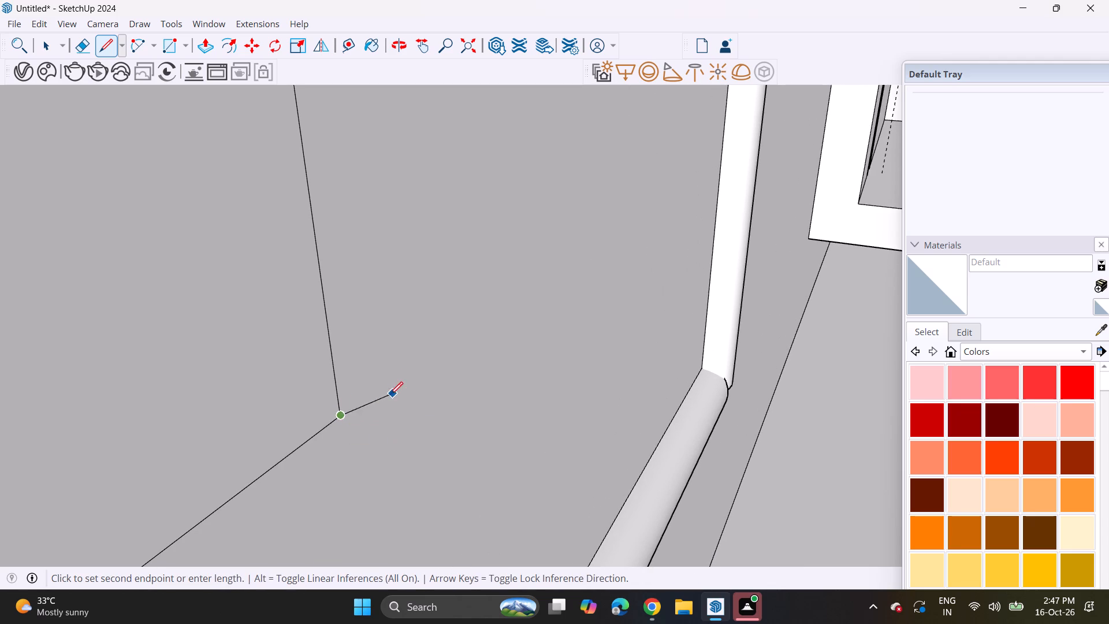
pyautogui.click(386, 382)
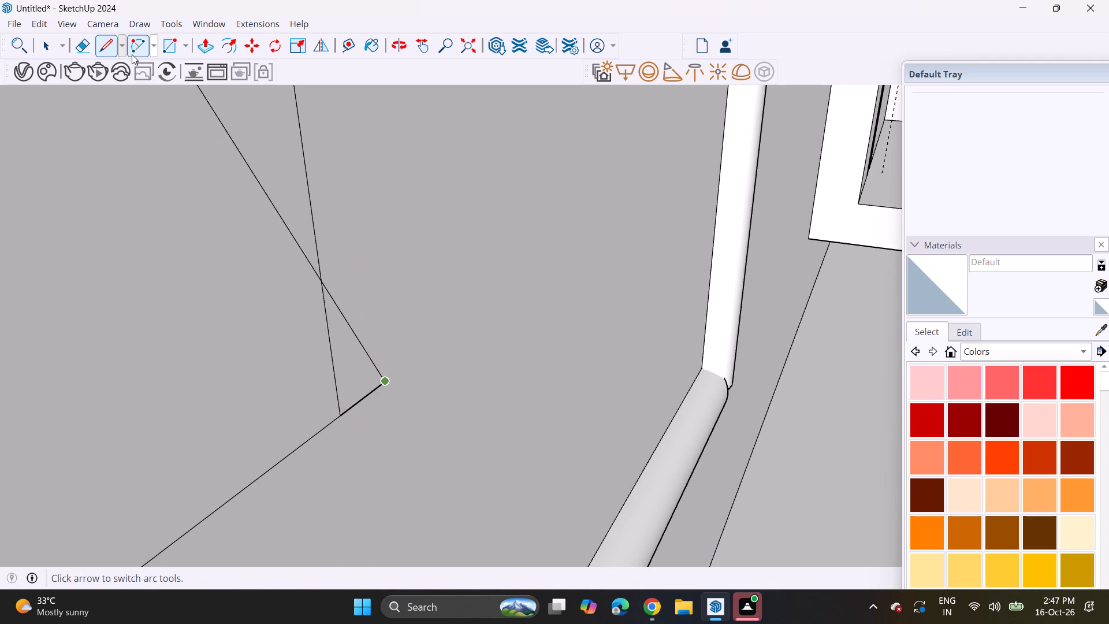
pyautogui.click(132, 54)
pyautogui.click(382, 379)
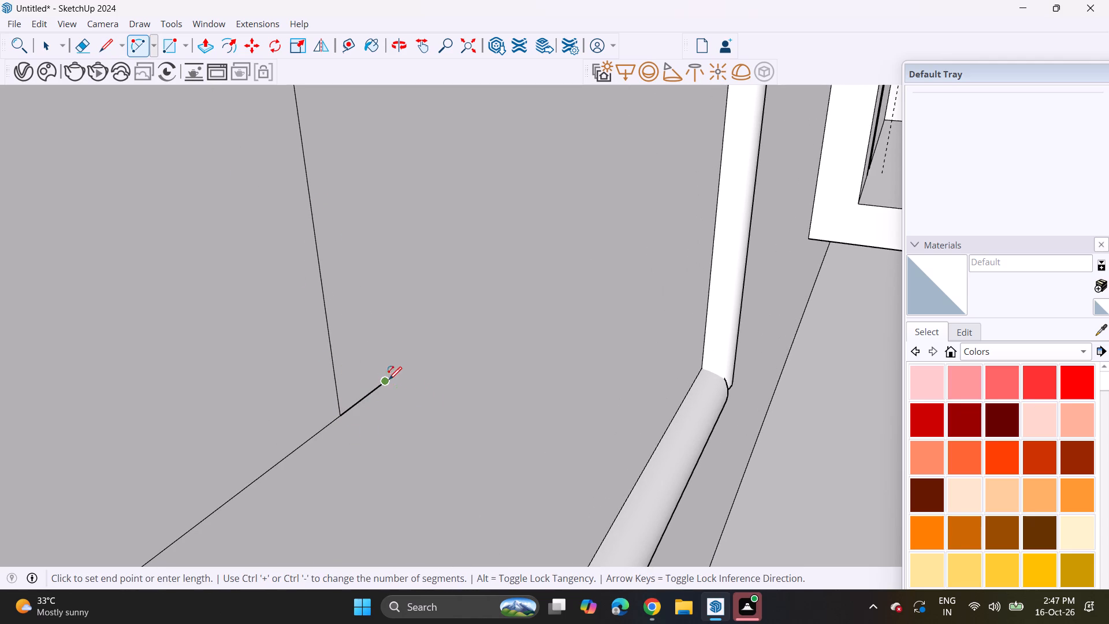
pyautogui.click(280, 465)
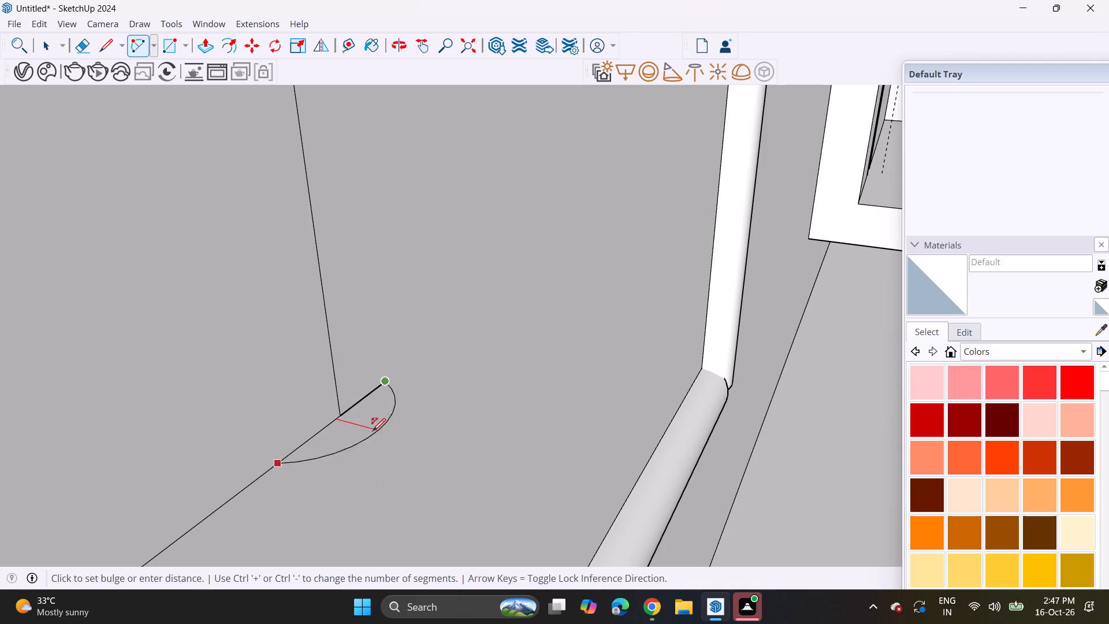
pyautogui.click(382, 425)
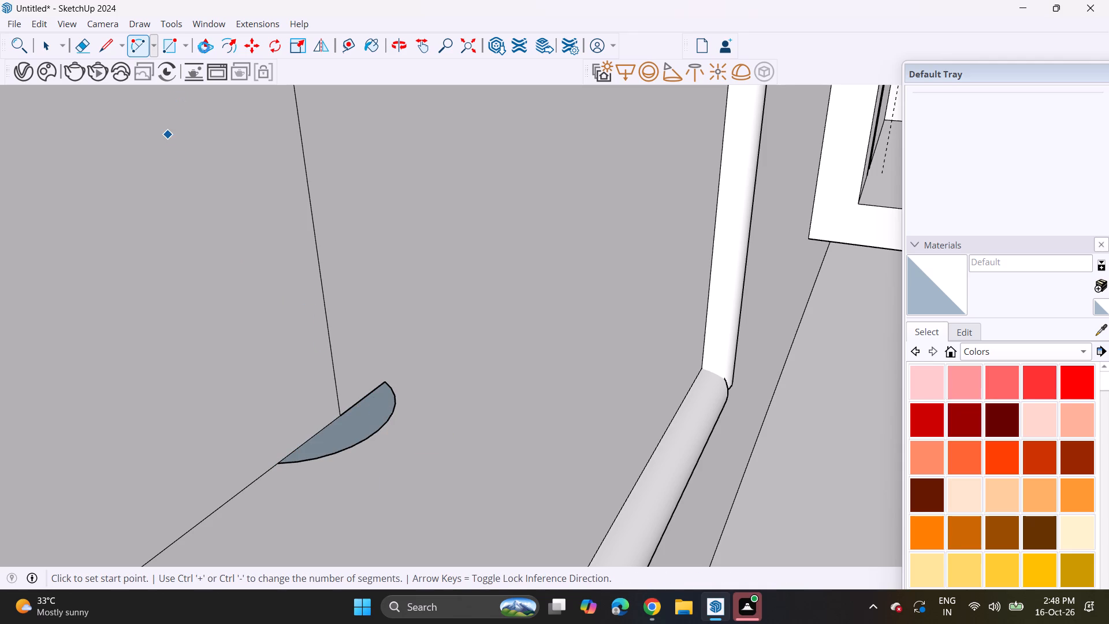
# Extrude the half-round profile with Follow Me around the inner frame's whole perimeter, back to its bottom corner nearest the shelving.
pyautogui.click(169, 27)
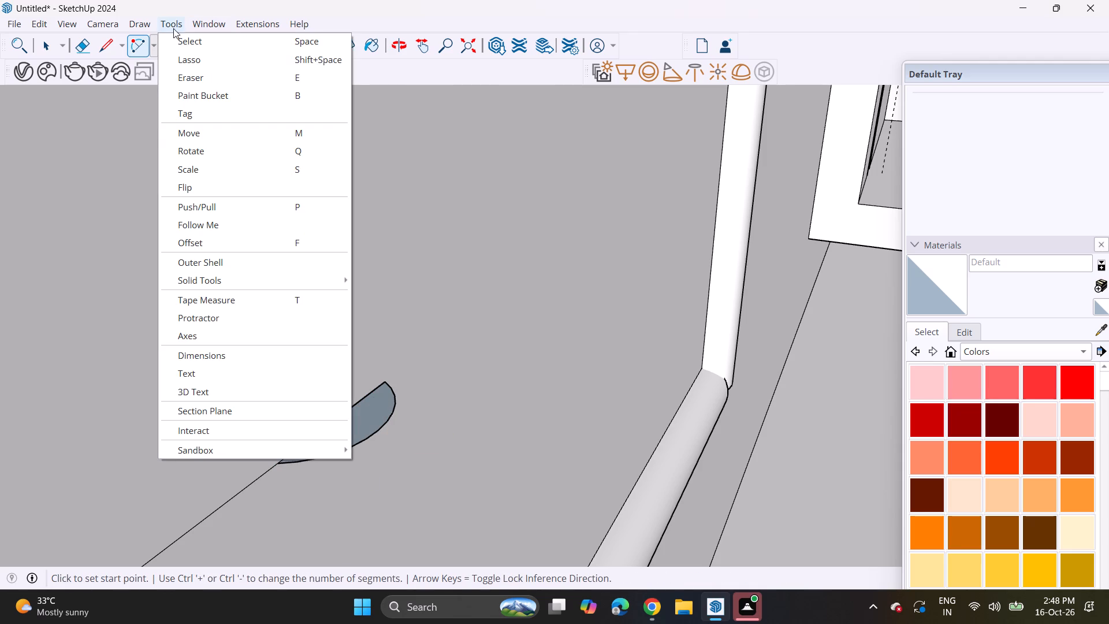
pyautogui.click(212, 223)
pyautogui.click(345, 433)
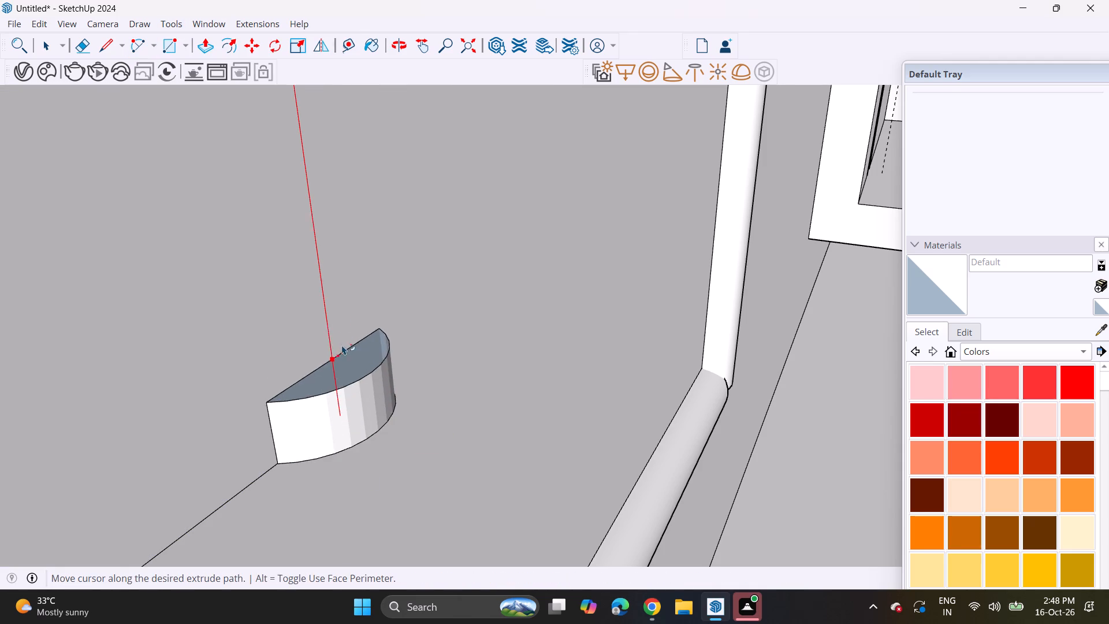
pyautogui.scroll(-20, 336, 332)
pyautogui.scroll(-10, 336, 332)
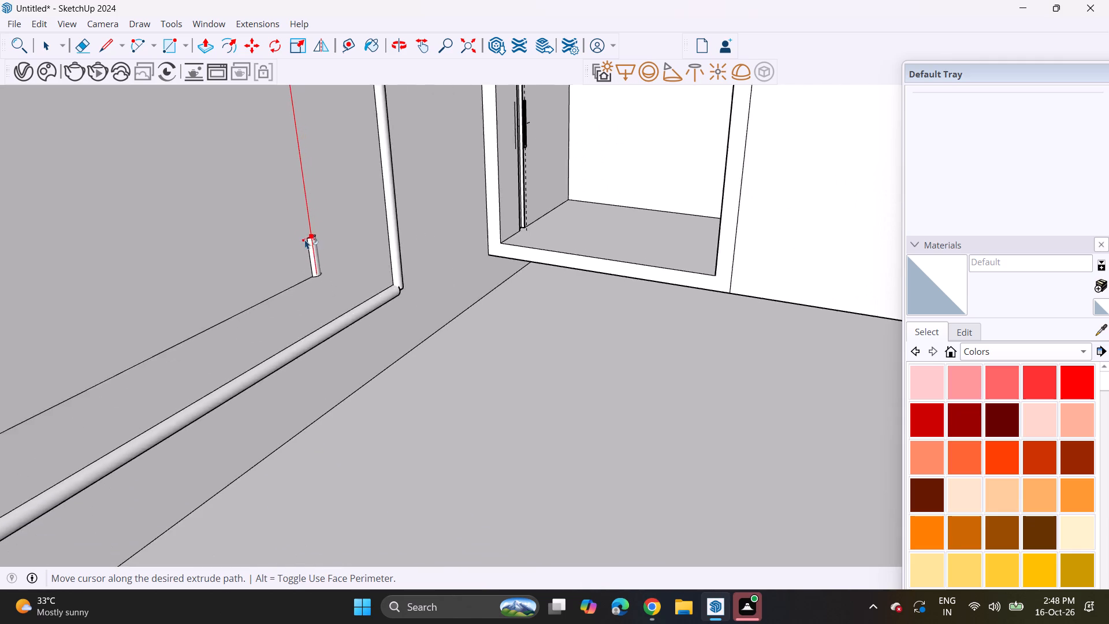
pyautogui.scroll(-10, 305, 239)
pyautogui.keyDown('shift'); pyautogui.moveTo(279, 201); pyautogui.dragTo(390, 365, button='middle'); pyautogui.keyUp('shift')
pyautogui.scroll(-8, 371, 317)
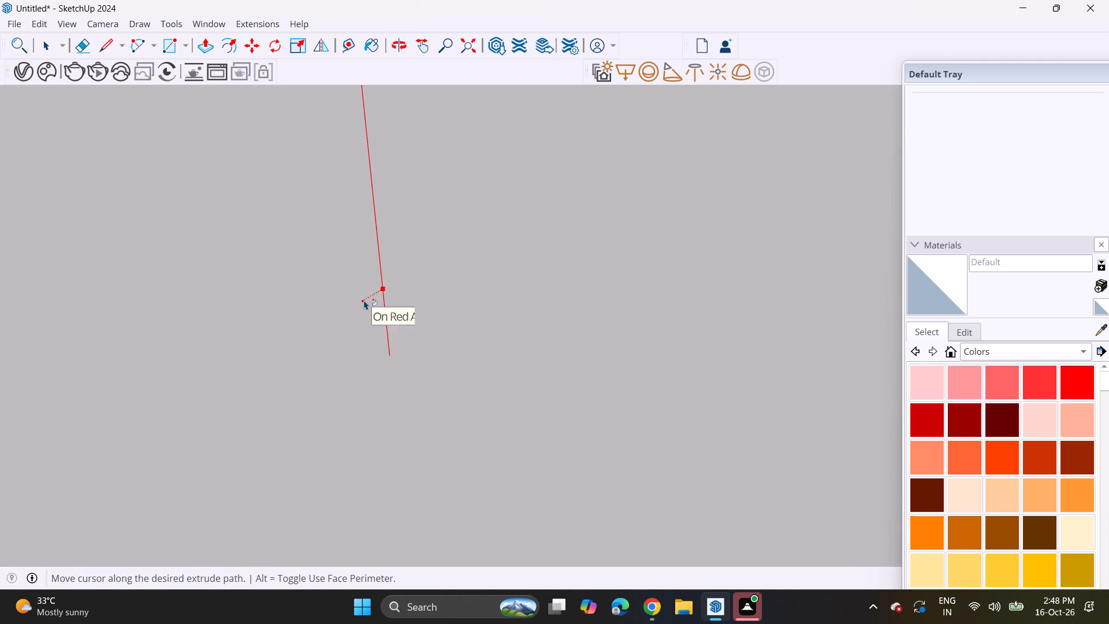
pyautogui.moveTo(358, 266); pyautogui.dragTo(334, 192, button='middle')
pyautogui.keyDown('shift'); pyautogui.moveTo(420, 352); pyautogui.dragTo(396, 176, button='middle'); pyautogui.keyUp('shift')
pyautogui.keyDown('shift'); pyautogui.moveTo(434, 412); pyautogui.dragTo(411, 162, button='middle'); pyautogui.keyUp('shift')
pyautogui.moveTo(381, 397); pyautogui.dragTo(373, 279, button='middle')
pyautogui.keyDown('shift'); pyautogui.scroll(1, 374, 321); pyautogui.keyUp('shift')
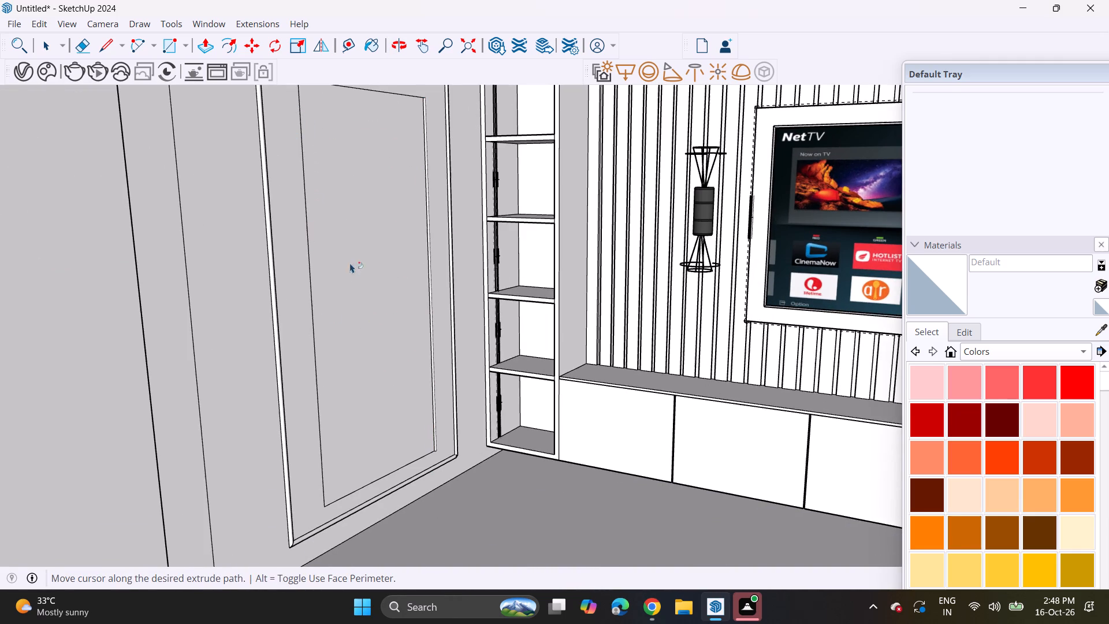
pyautogui.keyDown('shift'); pyautogui.moveTo(360, 294); pyautogui.dragTo(367, 333, button='middle'); pyautogui.keyUp('shift')
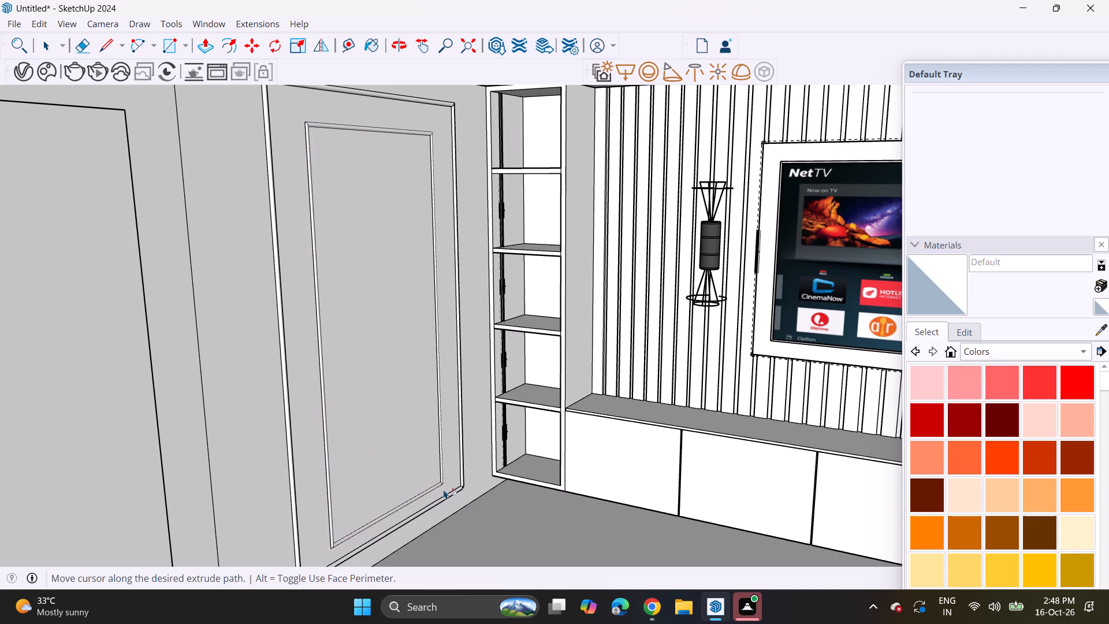
pyautogui.scroll(4, 438, 489)
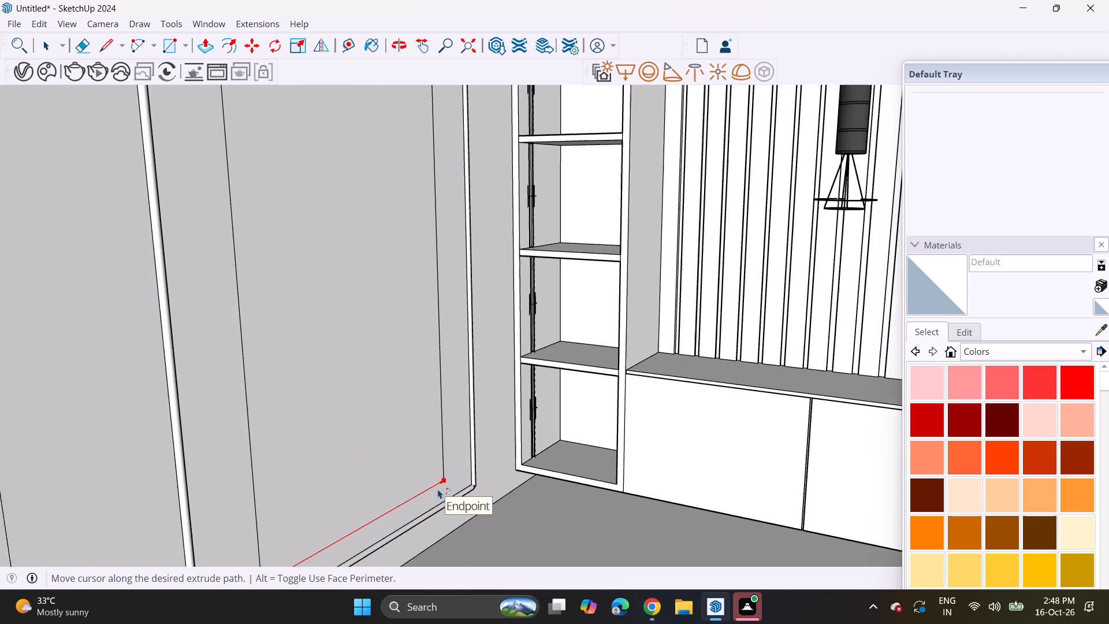
pyautogui.scroll(16, 440, 485)
pyautogui.scroll(5, 449, 469)
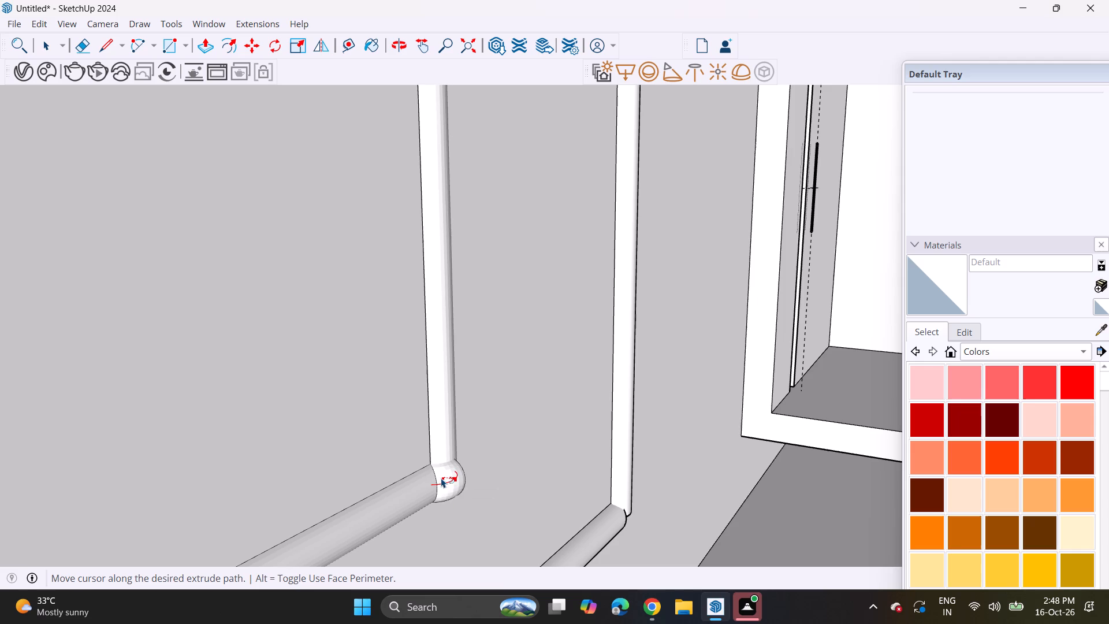
pyautogui.click(433, 482)
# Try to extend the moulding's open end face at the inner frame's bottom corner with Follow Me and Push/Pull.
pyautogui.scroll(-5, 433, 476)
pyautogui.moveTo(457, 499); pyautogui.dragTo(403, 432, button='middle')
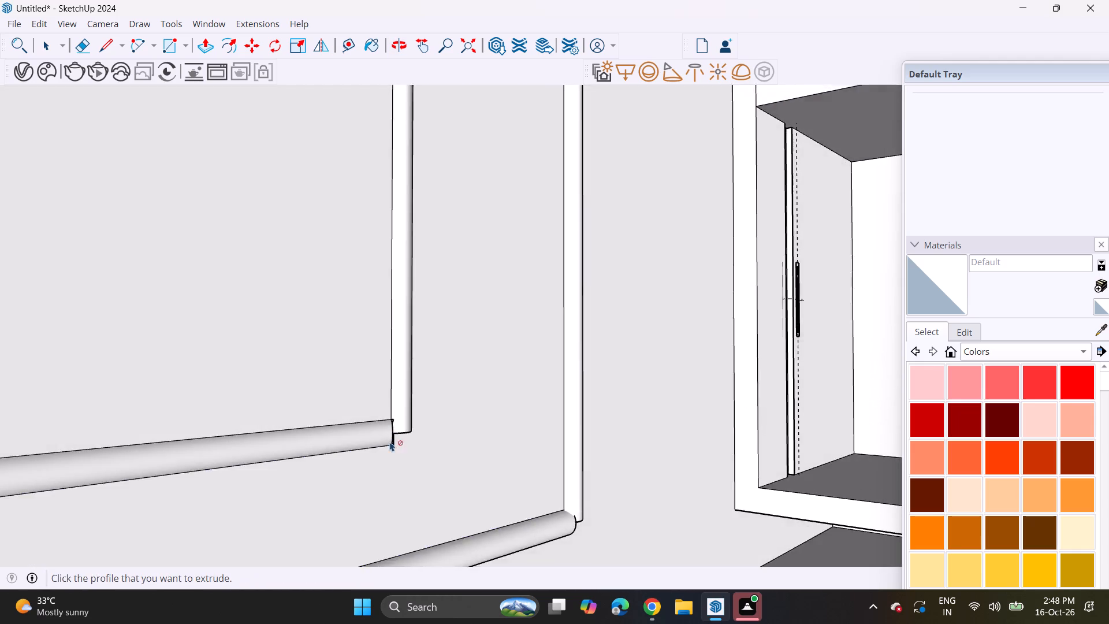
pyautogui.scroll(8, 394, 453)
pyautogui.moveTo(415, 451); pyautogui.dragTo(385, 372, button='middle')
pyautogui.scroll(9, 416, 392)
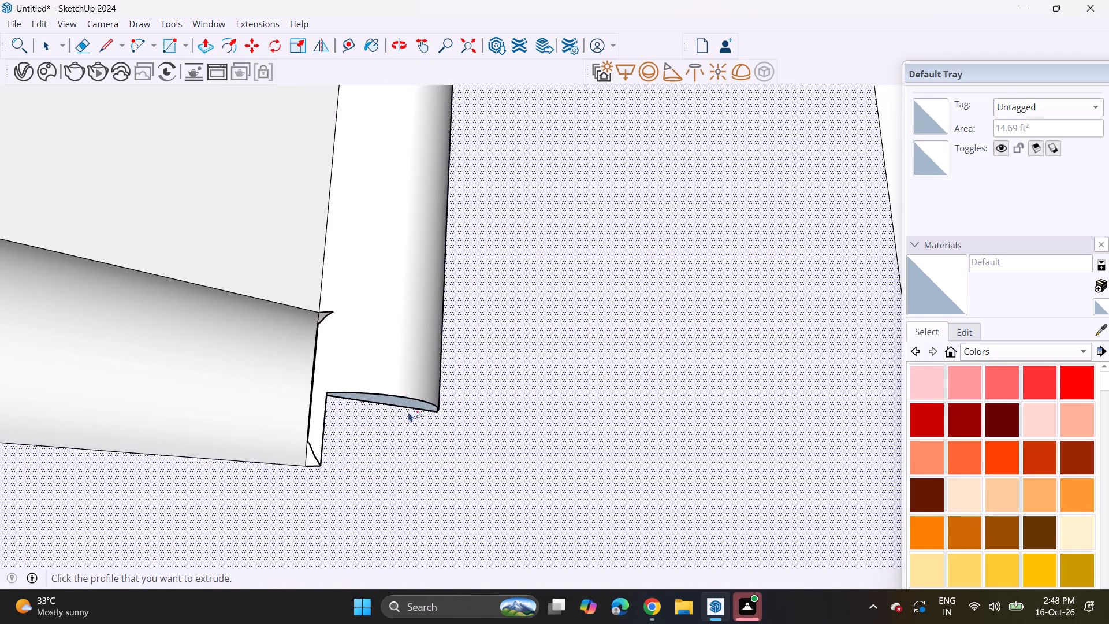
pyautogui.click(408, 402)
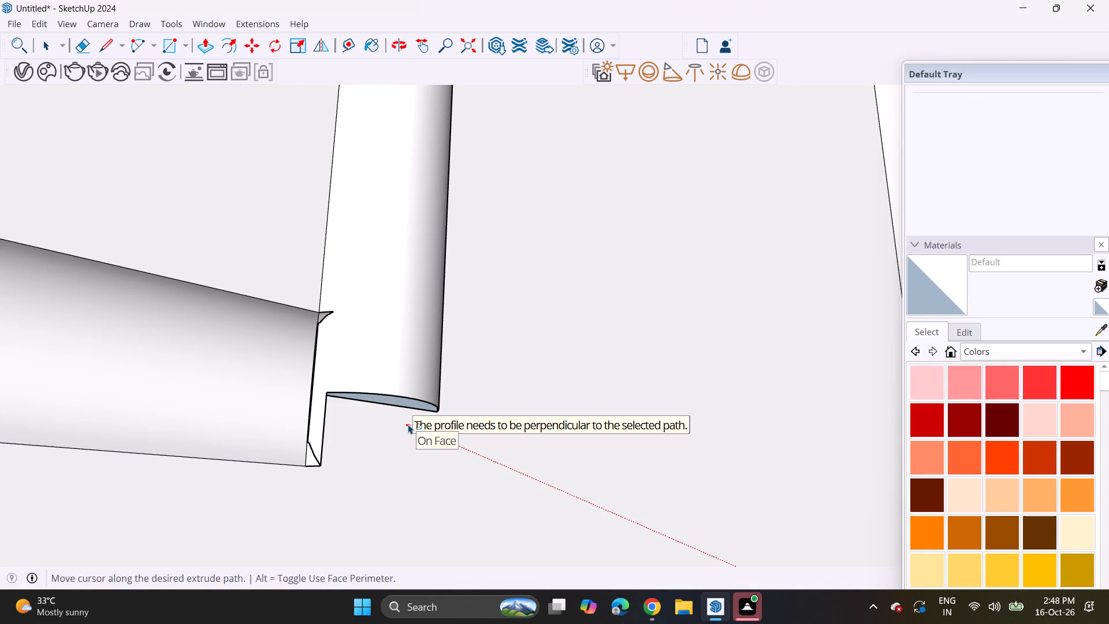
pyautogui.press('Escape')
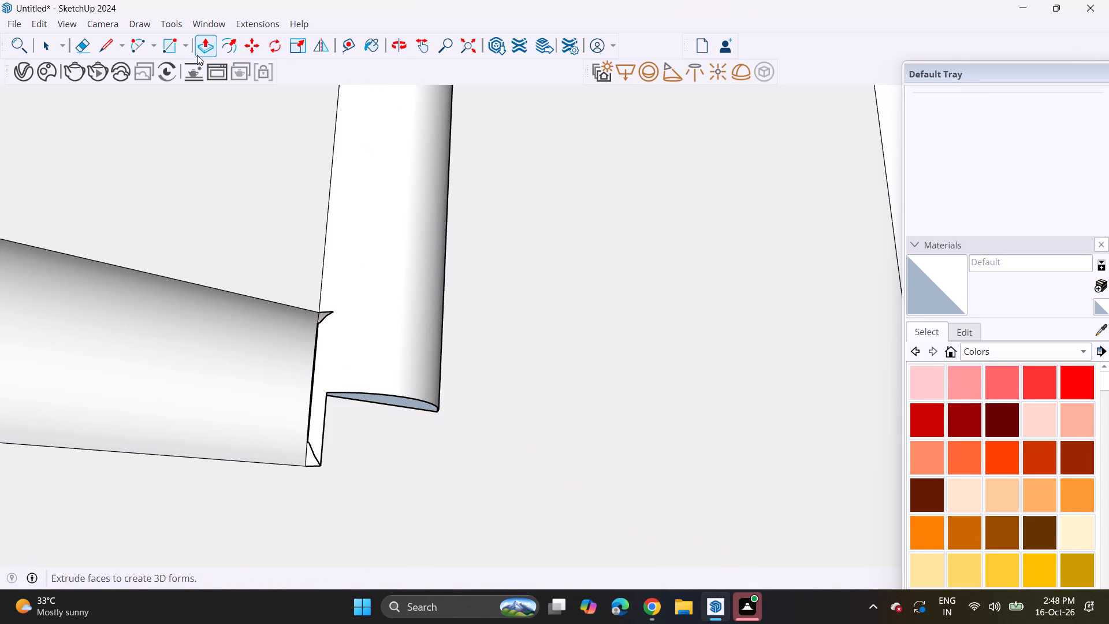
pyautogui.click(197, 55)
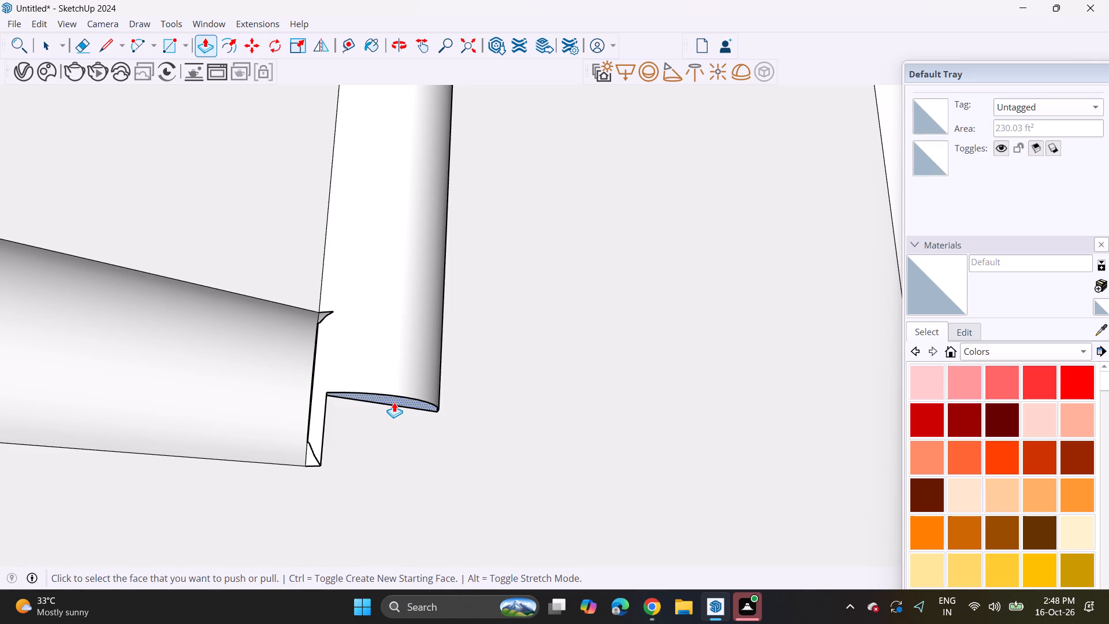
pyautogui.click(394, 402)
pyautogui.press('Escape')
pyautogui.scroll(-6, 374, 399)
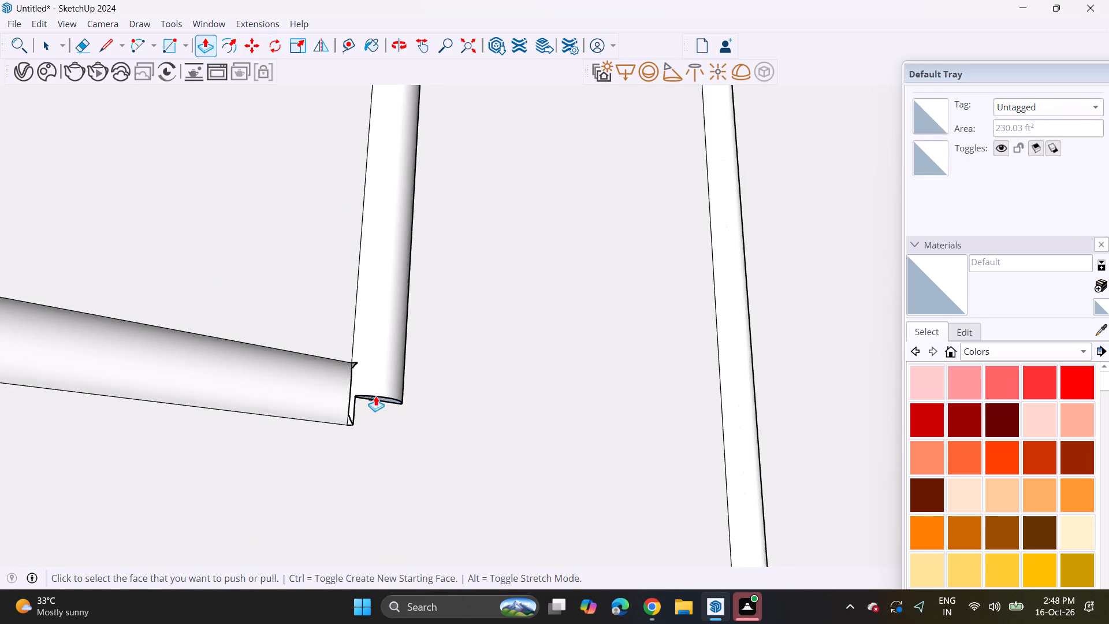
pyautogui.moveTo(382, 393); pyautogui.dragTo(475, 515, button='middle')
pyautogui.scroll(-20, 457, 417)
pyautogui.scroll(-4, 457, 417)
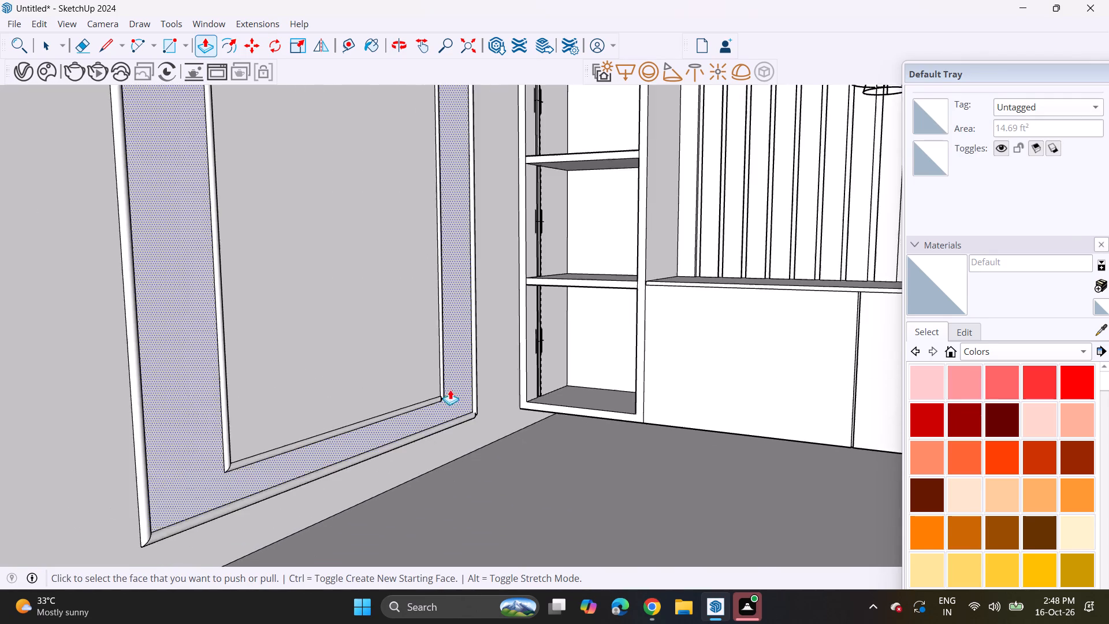
# Examine the whole TV wall from the front, including the shelving units, wall lights and base cabinets.
pyautogui.scroll(-10, 450, 389)
pyautogui.moveTo(449, 375); pyautogui.dragTo(308, 366, button='middle')
pyautogui.moveTo(334, 378); pyautogui.dragTo(380, 377, button='middle')
pyautogui.keyDown('shift'); pyautogui.moveTo(452, 328); pyautogui.dragTo(350, 413, button='middle'); pyautogui.keyUp('shift')
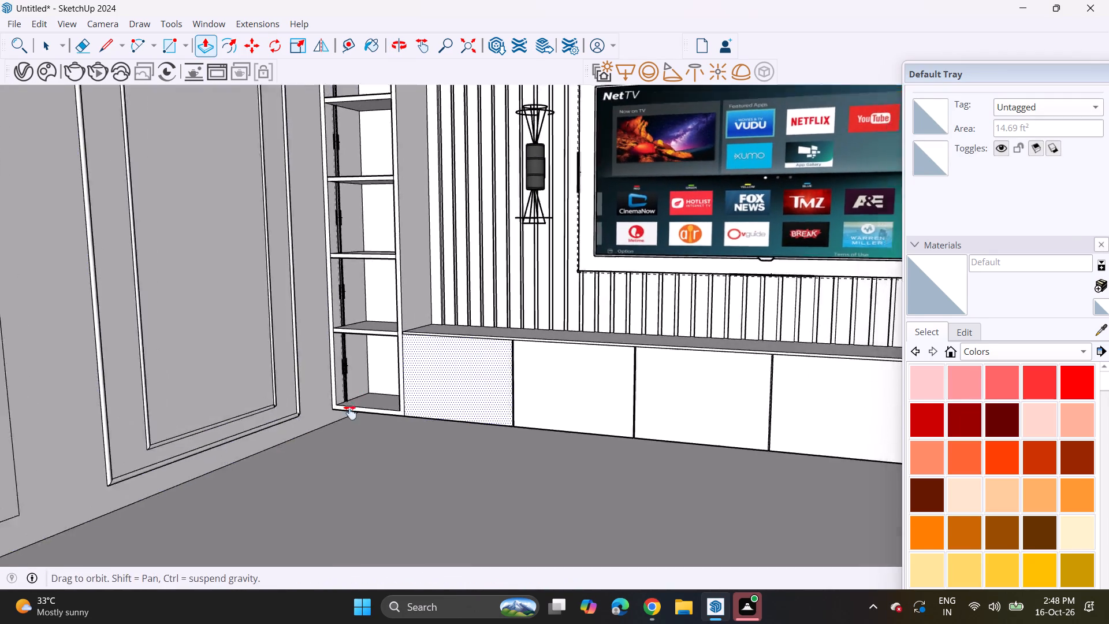
pyautogui.keyDown('shift'); pyautogui.moveTo(350, 413); pyautogui.dragTo(300, 447, button='middle'); pyautogui.keyUp('shift')
pyautogui.moveTo(404, 448); pyautogui.dragTo(482, 421, button='middle')
pyautogui.scroll(-2, 489, 408)
pyautogui.moveTo(563, 413); pyautogui.dragTo(469, 402, button='middle')
pyautogui.moveTo(401, 410); pyautogui.dragTo(426, 410, button='middle')
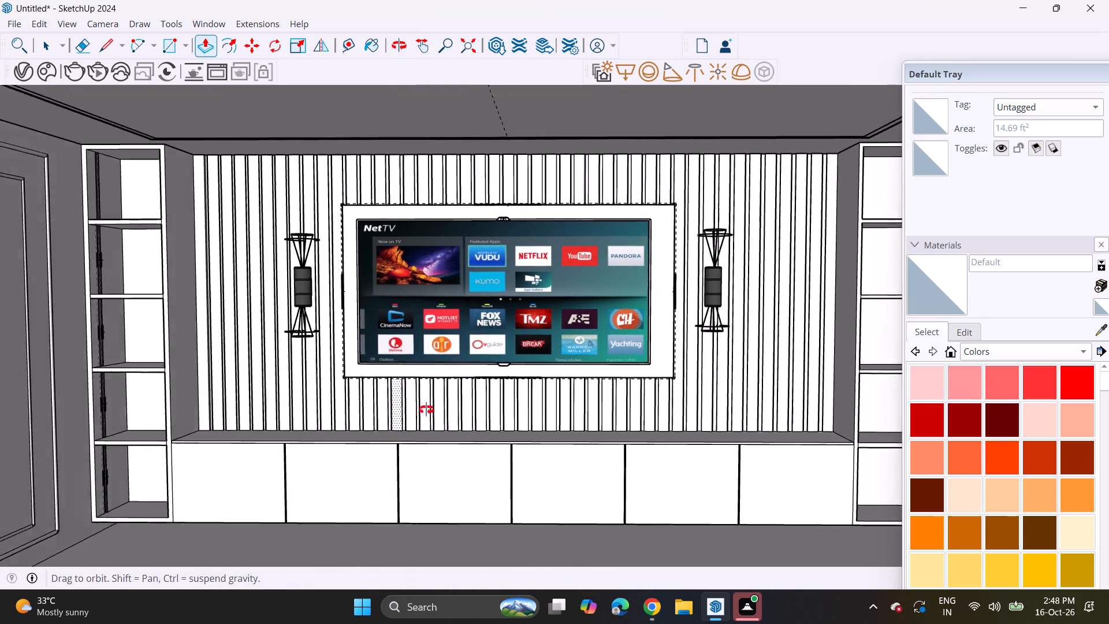
pyautogui.moveTo(426, 410); pyautogui.dragTo(440, 409, button='middle')
pyautogui.scroll(-1, 440, 409)
pyautogui.moveTo(447, 411); pyautogui.dragTo(440, 393, button='middle')
pyautogui.scroll(-1, 440, 393)
pyautogui.moveTo(440, 393); pyautogui.dragTo(448, 361, button='middle')
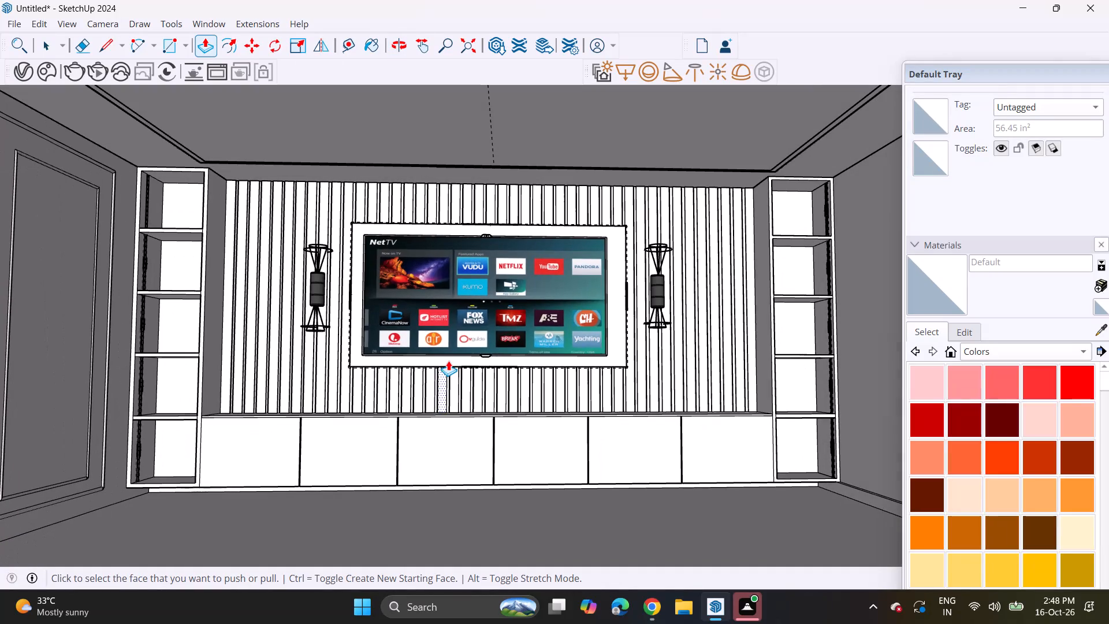
pyautogui.moveTo(448, 363); pyautogui.dragTo(443, 381, button='middle')
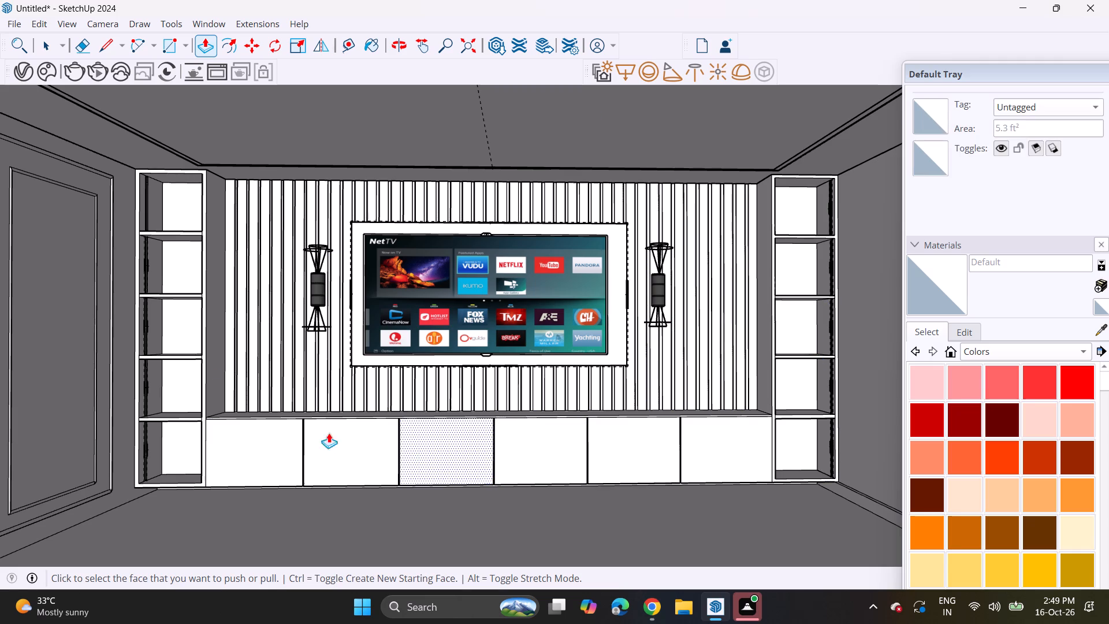
# Import the Mario Funko Pop model and place it in the top compartment of the shelving beside the framed wall panels.
pyautogui.click(10, 24)
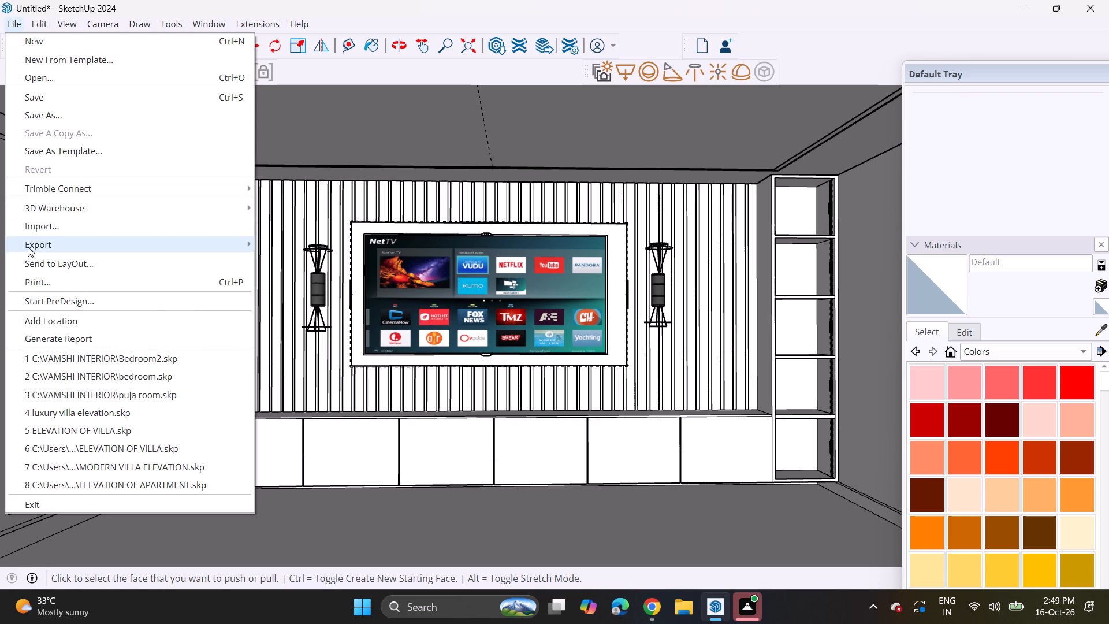
pyautogui.click(36, 224)
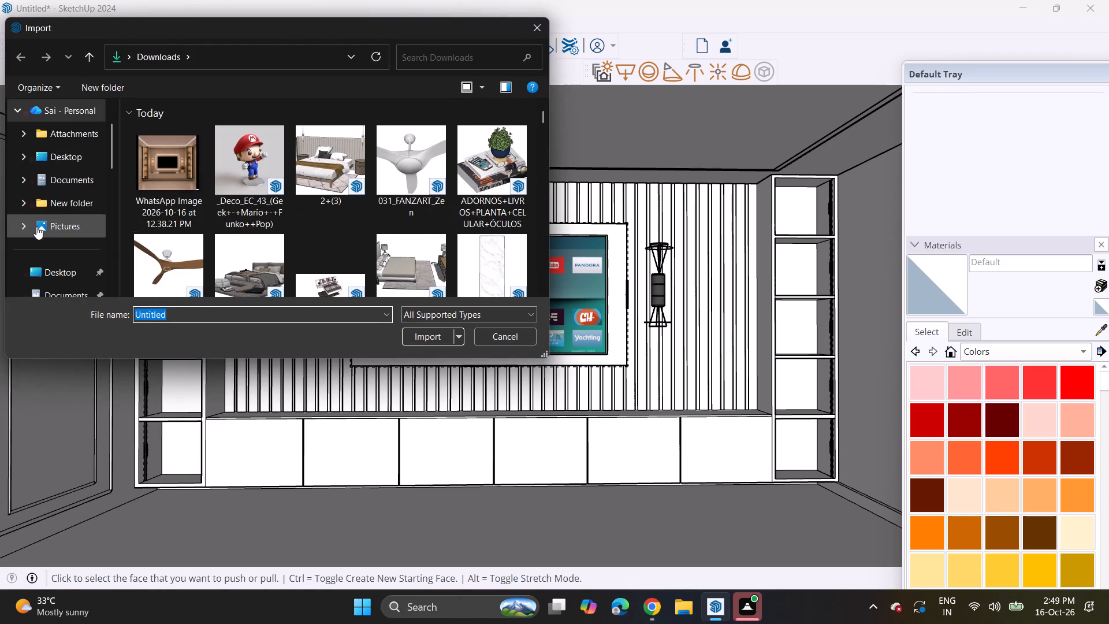
pyautogui.click(237, 166)
pyautogui.click(427, 332)
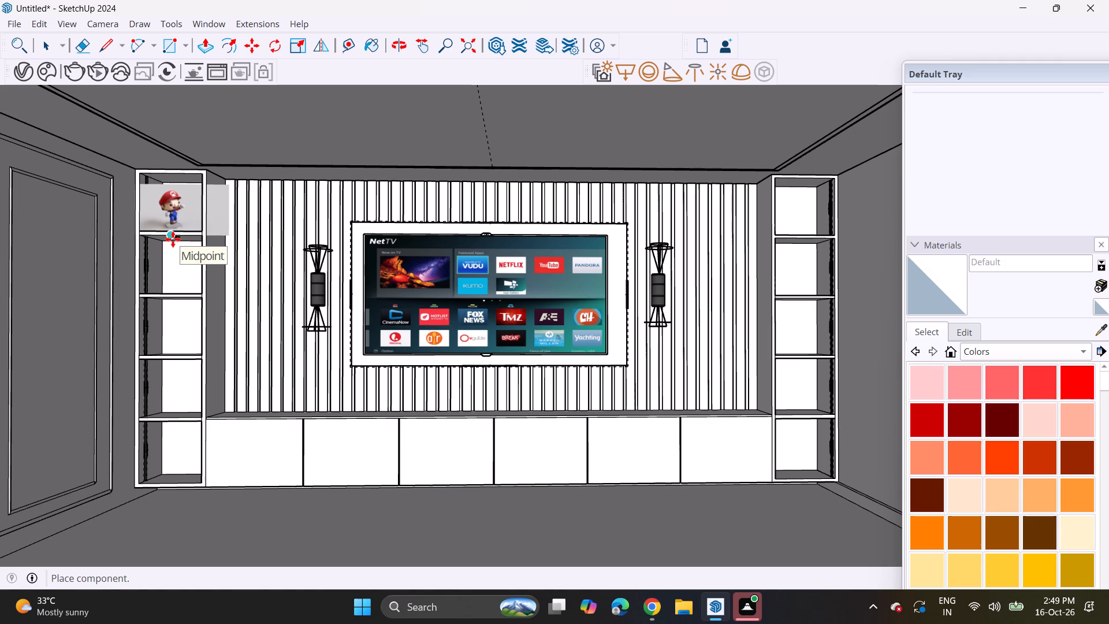
pyautogui.click(173, 239)
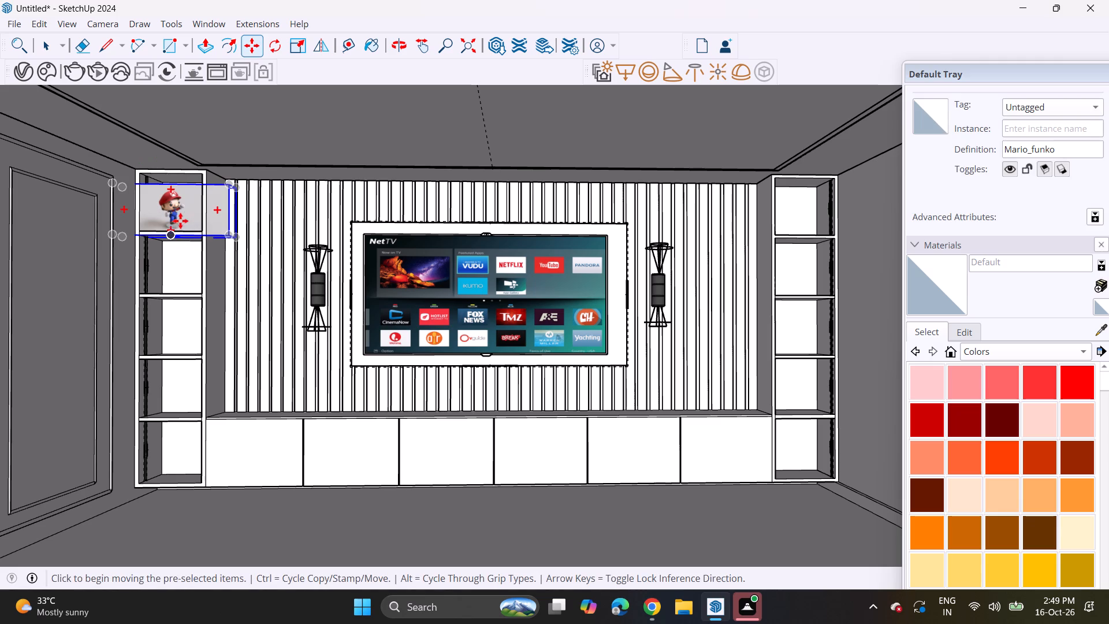
# Explode the imported Mario component and delete its background picture, keeping only the small figure.
pyautogui.press('space')
pyautogui.rightClick(197, 220)
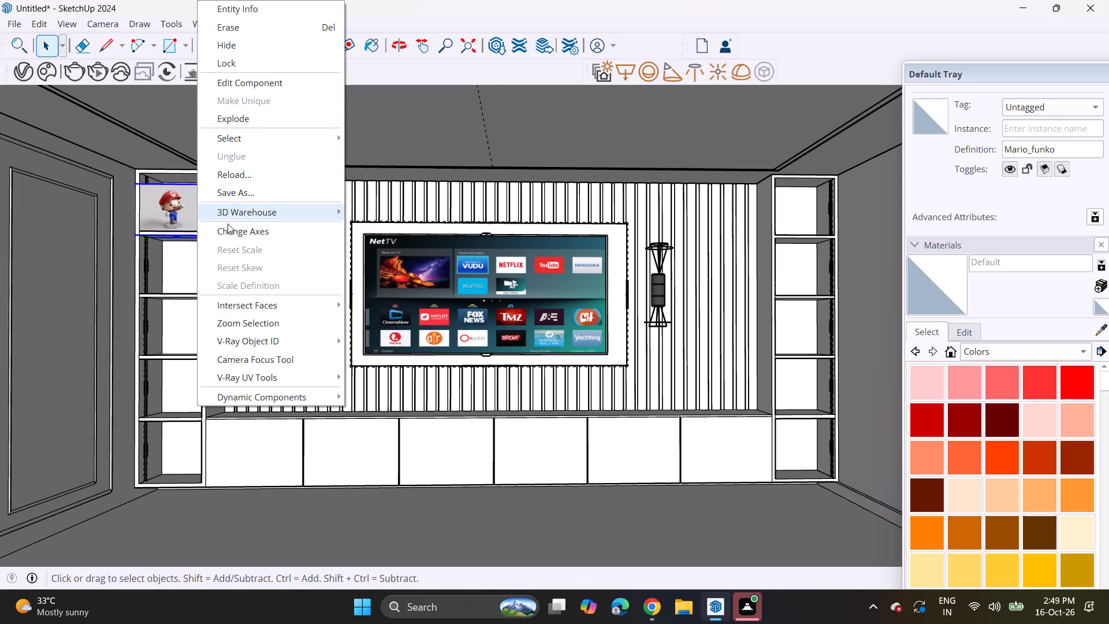
pyautogui.click(240, 116)
pyautogui.click(191, 203)
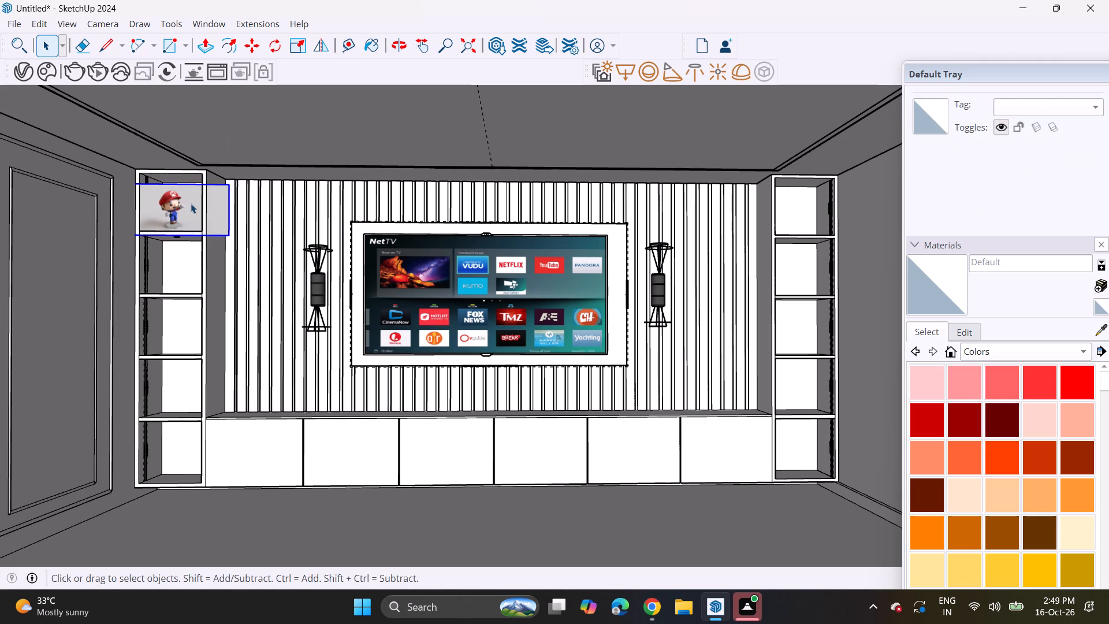
pyautogui.press('Delete')
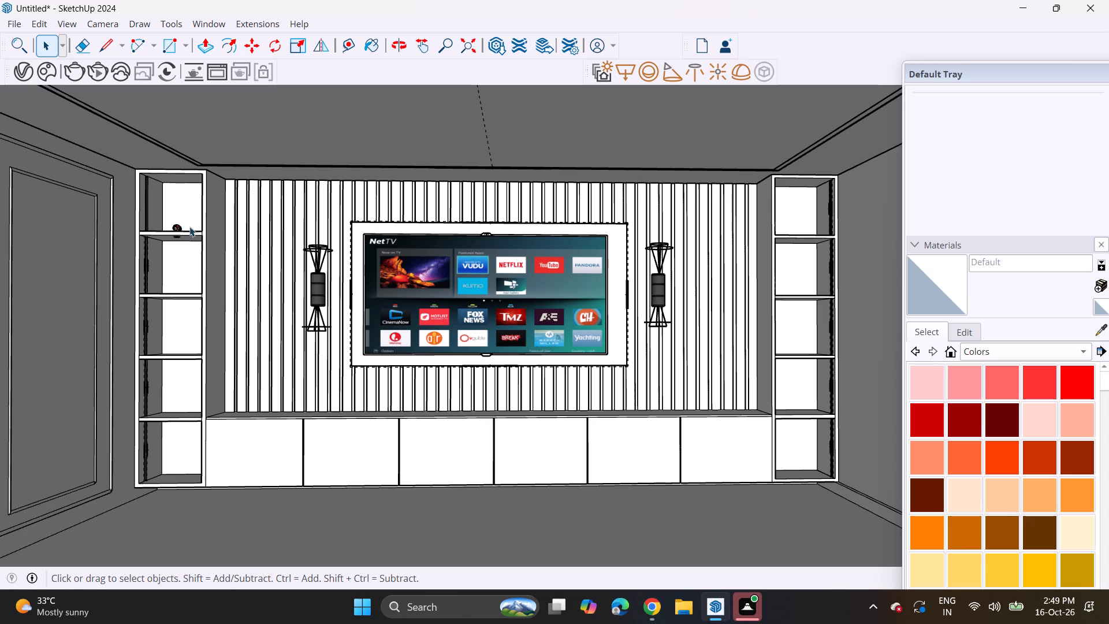
# Scale the Mario figure up uniformly from its corner until it nearly fills the height of the top shelf compartment.
pyautogui.moveTo(192, 228); pyautogui.dragTo(198, 244, button='middle')
pyautogui.scroll(14, 174, 226)
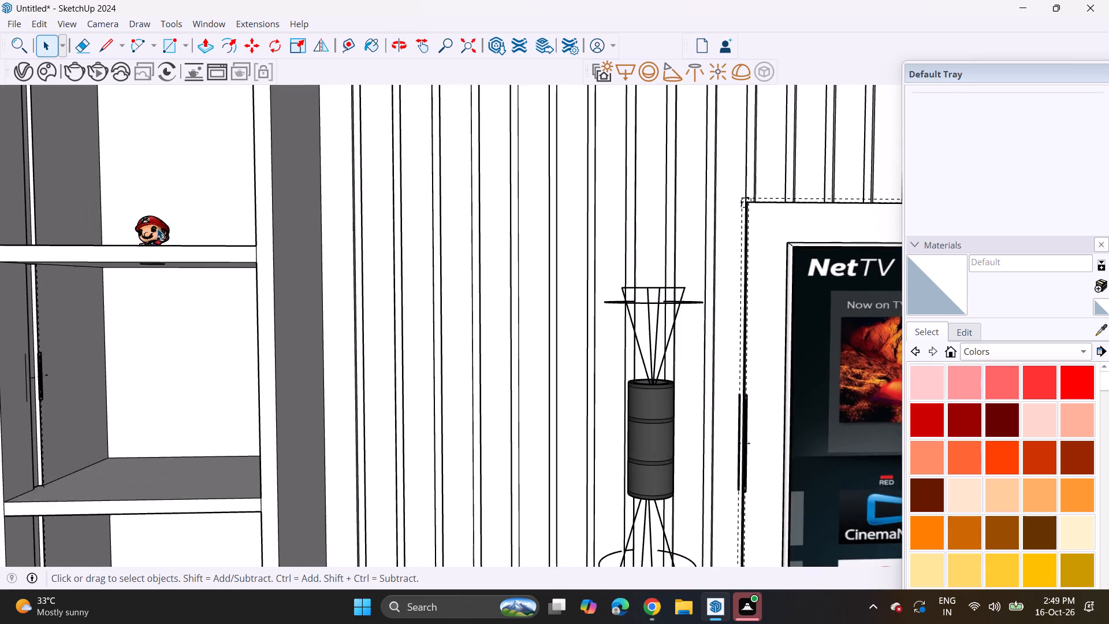
pyautogui.scroll(10, 157, 228)
pyautogui.click(145, 240)
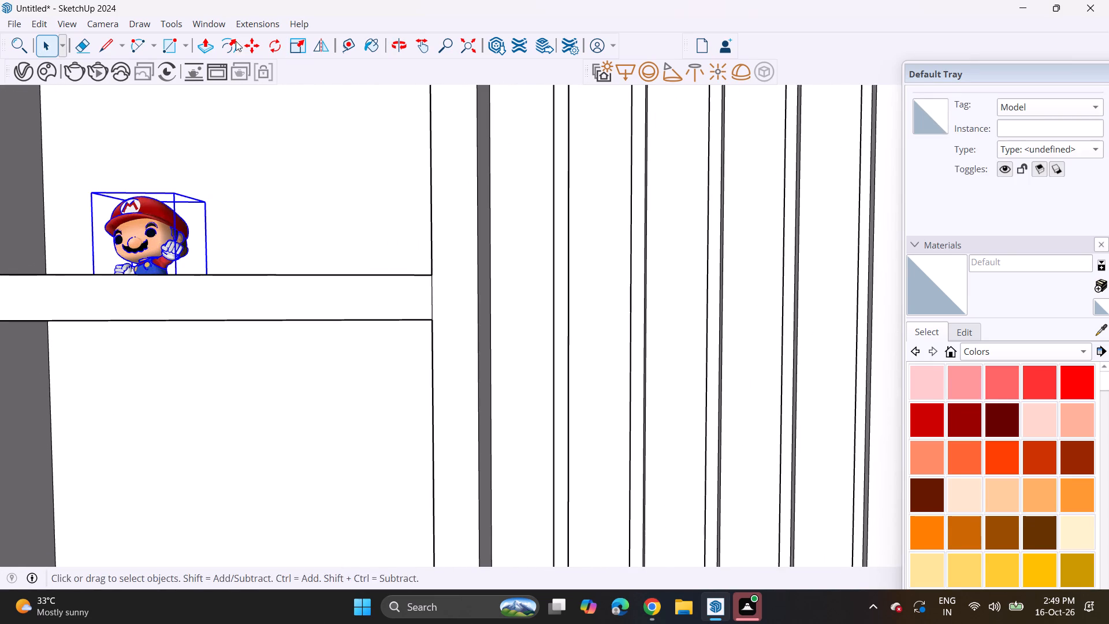
pyautogui.click(291, 45)
pyautogui.click(174, 191)
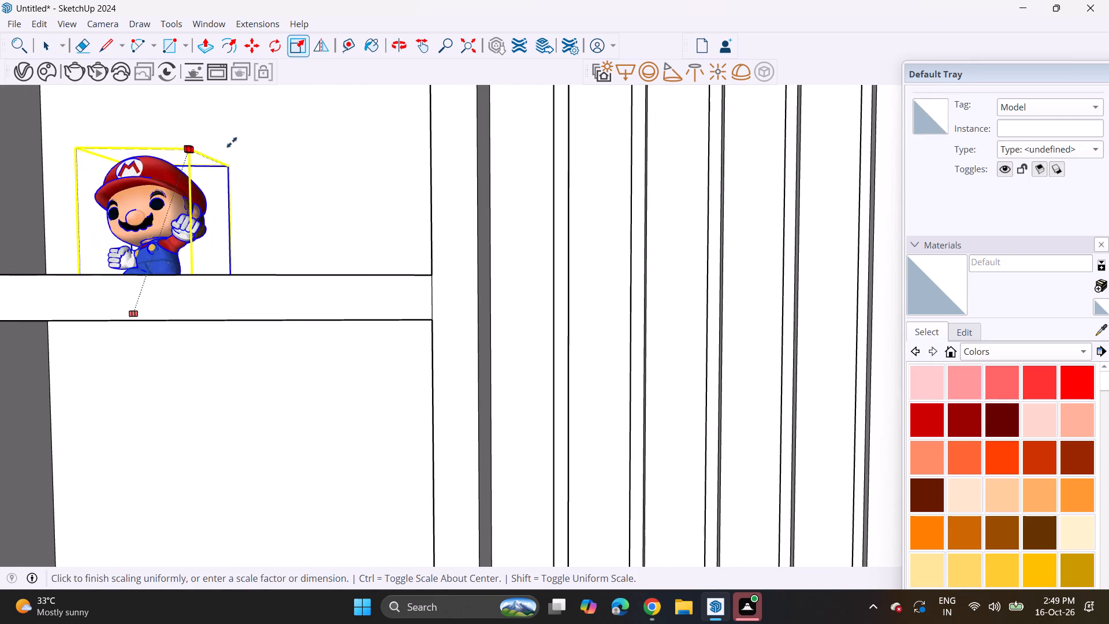
pyautogui.scroll(-8, 280, 117)
pyautogui.moveTo(267, 144); pyautogui.dragTo(239, 264, button='middle')
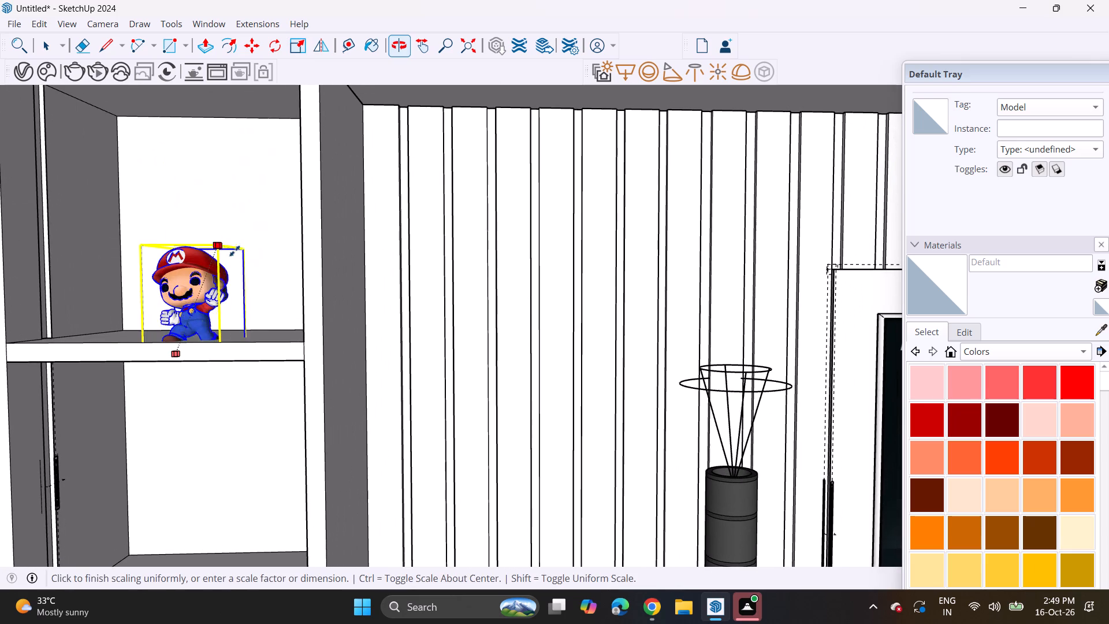
pyautogui.click(266, 151)
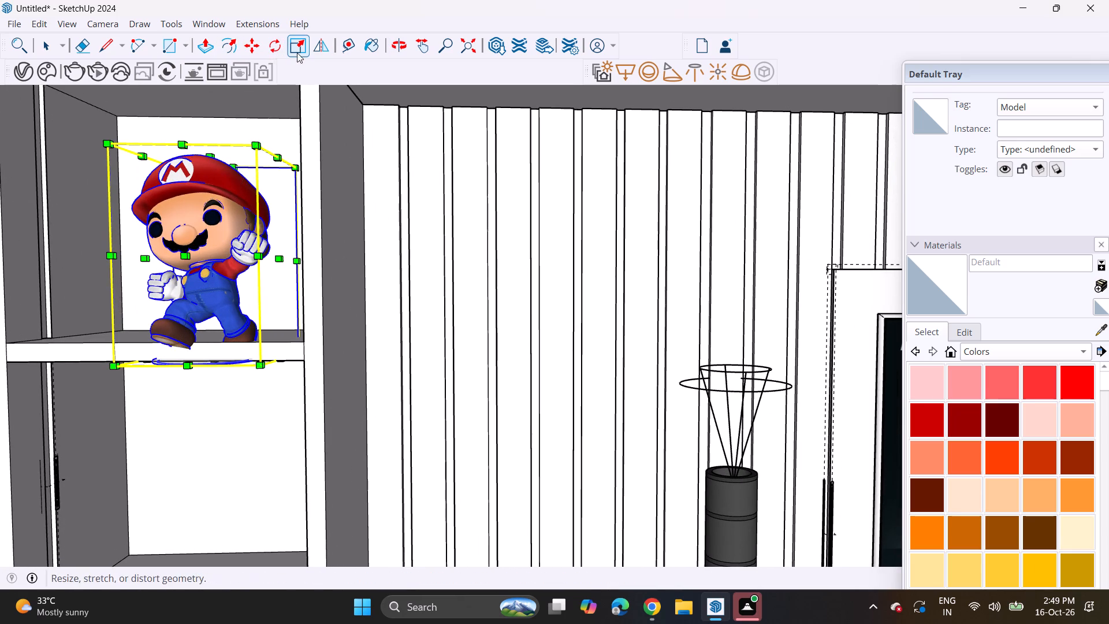
# Move the enlarged Mario figure up onto the top compartment's shelf board and back from its front edge.
pyautogui.click(256, 47)
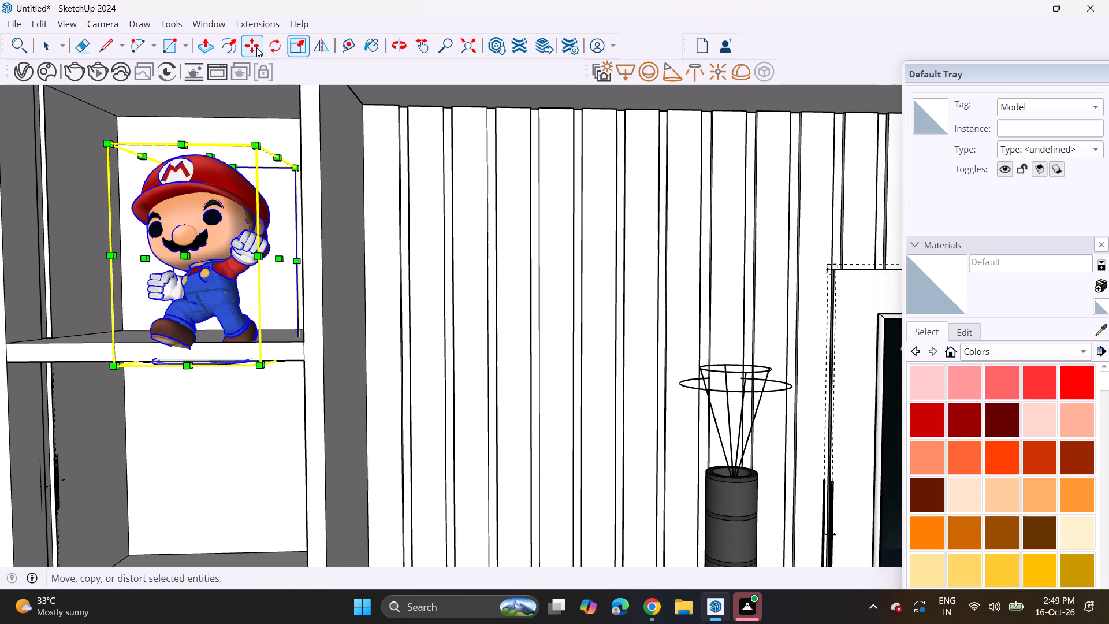
pyautogui.click(199, 304)
pyautogui.click(193, 285)
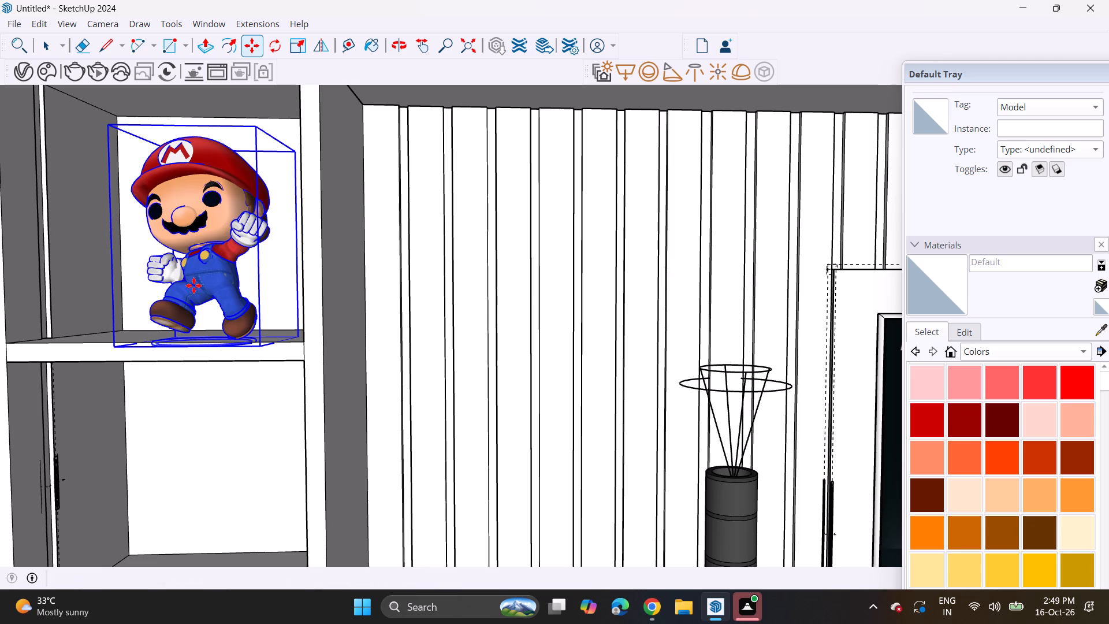
pyautogui.moveTo(210, 334); pyautogui.dragTo(207, 390, button='middle')
pyautogui.click(259, 398)
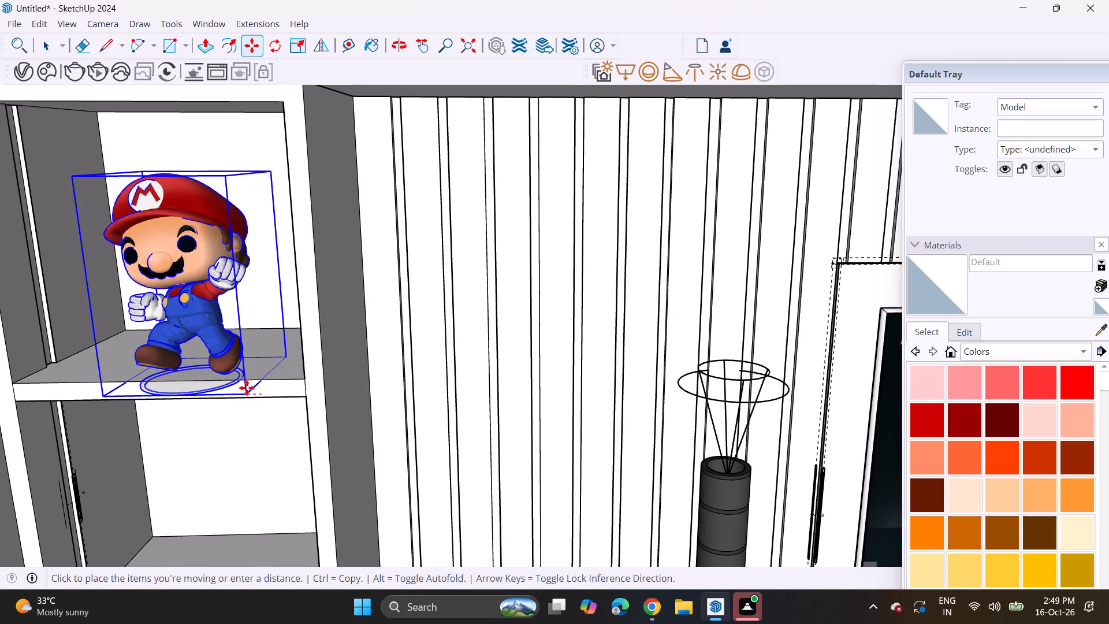
pyautogui.click(241, 382)
# Scale the Mario figure down slightly and uniformly from an upper corner so it fits the top compartment, and deselect it.
pyautogui.moveTo(344, 379); pyautogui.dragTo(335, 323, button='middle')
pyautogui.scroll(-7, 326, 303)
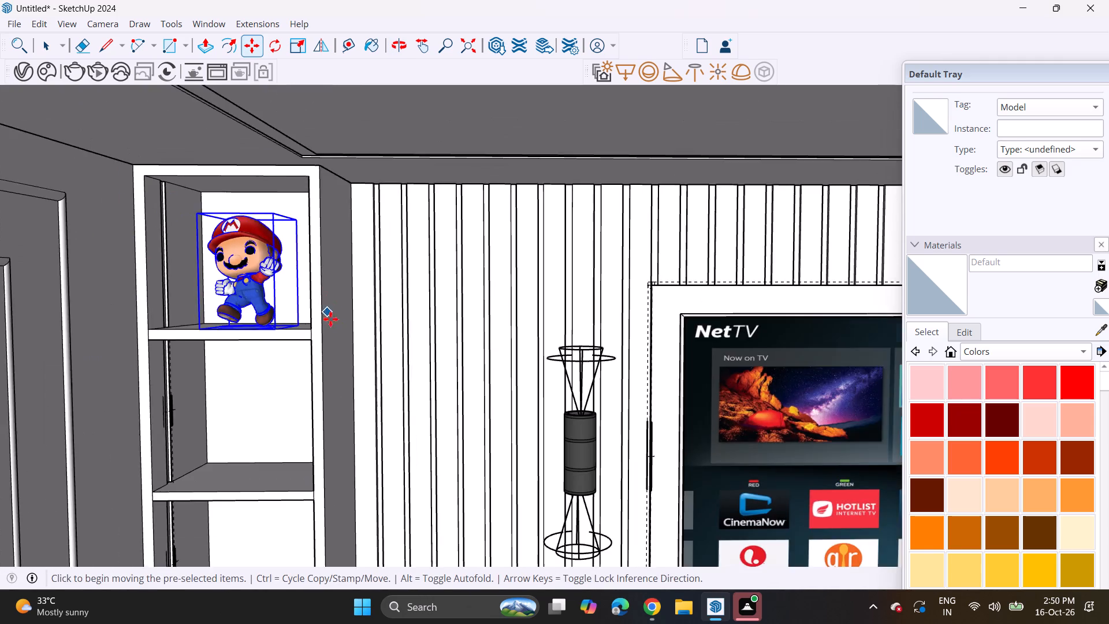
pyautogui.scroll(-2, 330, 319)
pyautogui.keyDown('shift'); pyautogui.moveTo(500, 401); pyautogui.dragTo(308, 367, button='middle'); pyautogui.keyUp('shift')
pyautogui.scroll(-4, 306, 332)
pyautogui.moveTo(363, 396); pyautogui.dragTo(333, 302, button='middle')
pyautogui.scroll(-2, 333, 302)
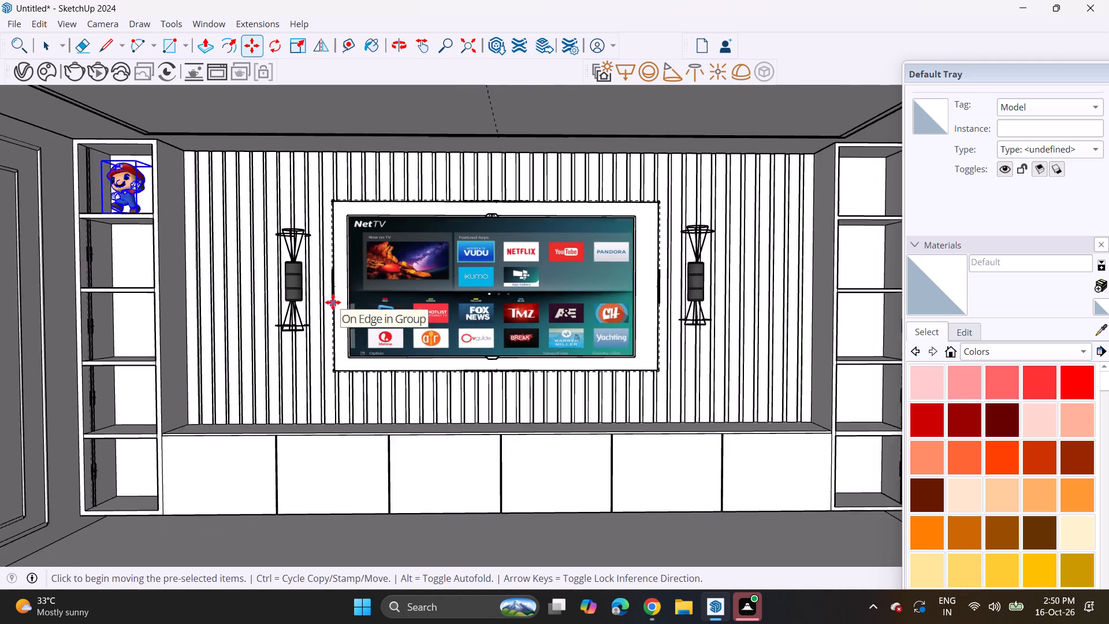
pyautogui.keyDown('shift'); pyautogui.moveTo(383, 329); pyautogui.dragTo(360, 321, button='middle'); pyautogui.keyUp('shift')
pyautogui.moveTo(362, 332); pyautogui.dragTo(390, 309, button='middle')
pyautogui.keyDown('shift'); pyautogui.moveTo(381, 311); pyautogui.dragTo(409, 338, button='middle'); pyautogui.keyUp('shift')
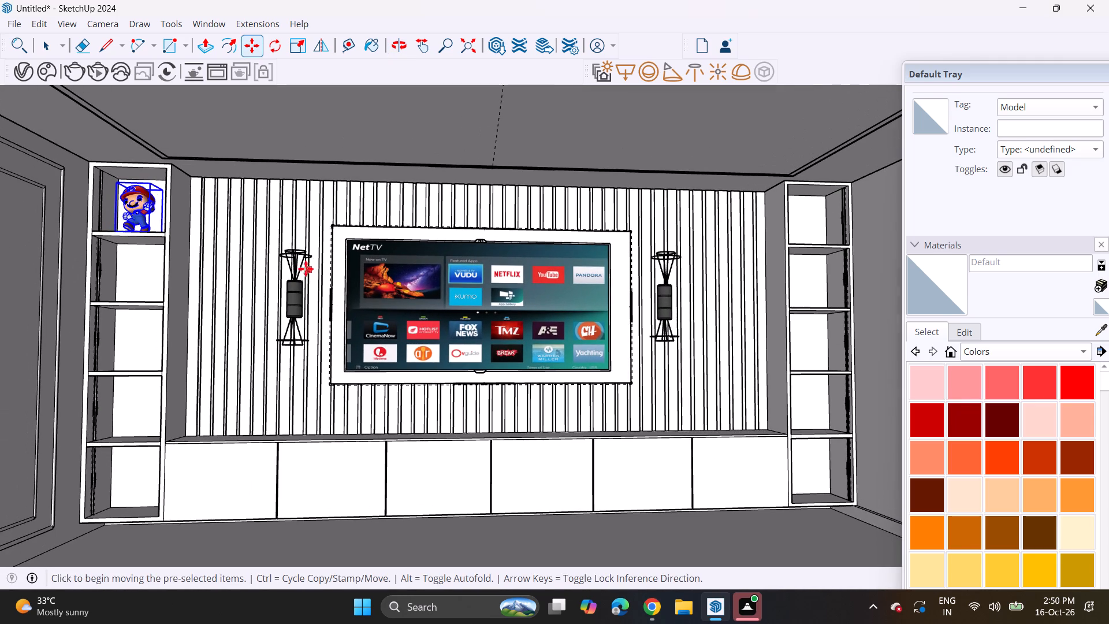
pyautogui.press('space')
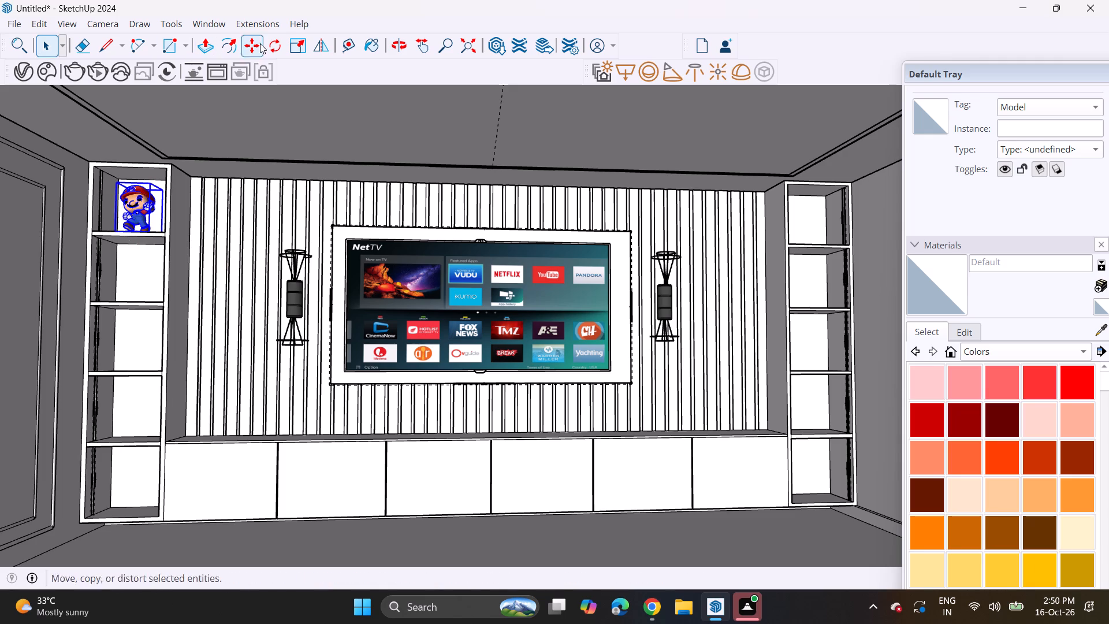
pyautogui.click(130, 194)
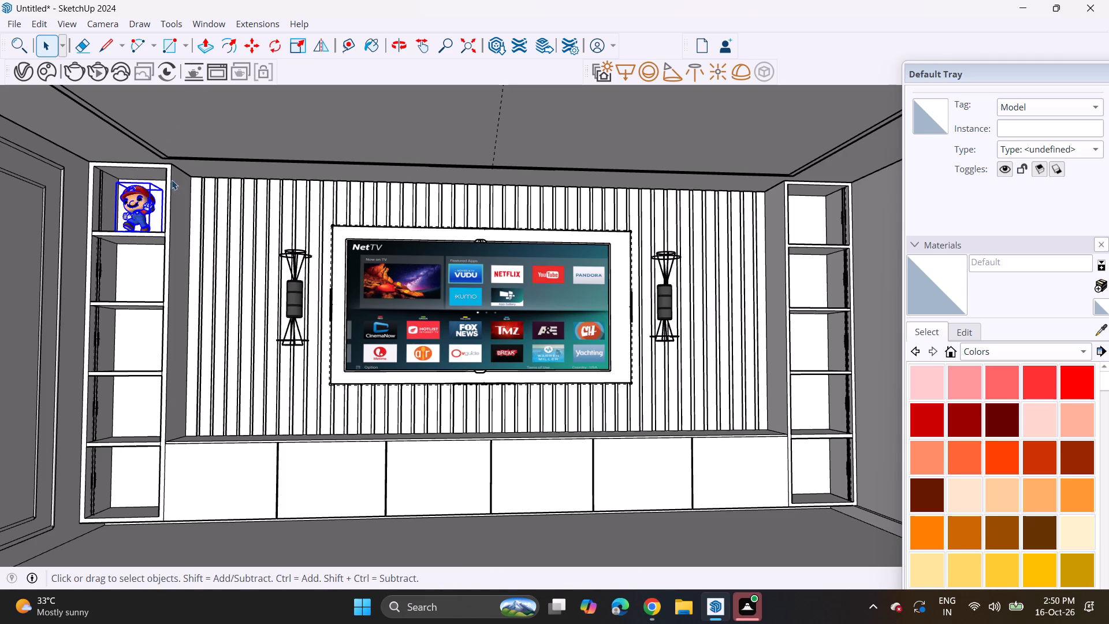
pyautogui.click(296, 54)
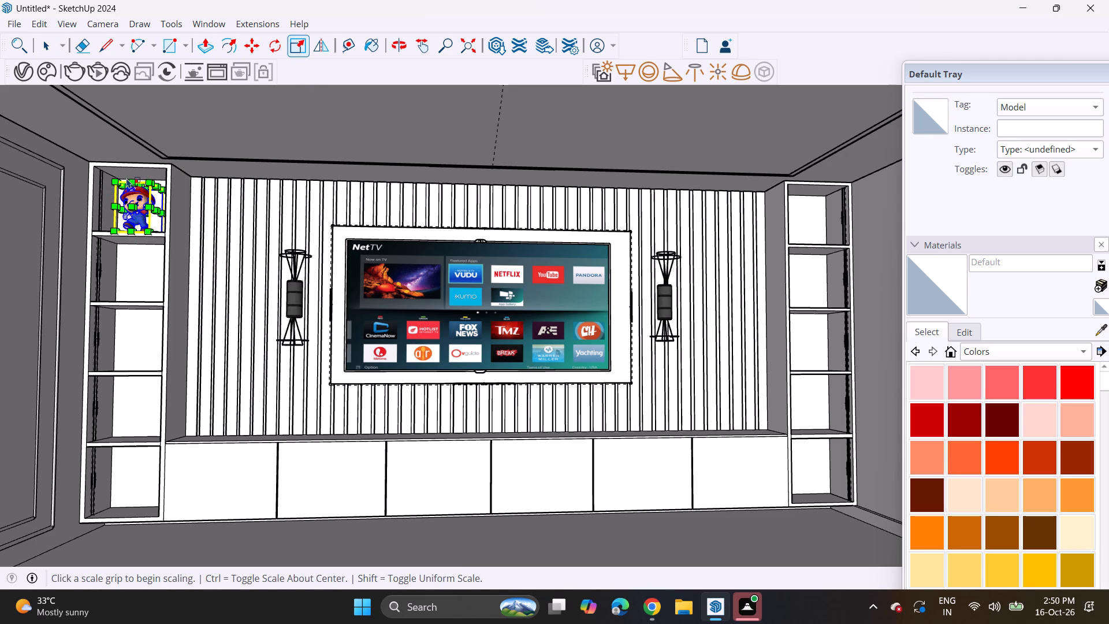
pyautogui.click(116, 180)
pyautogui.click(122, 188)
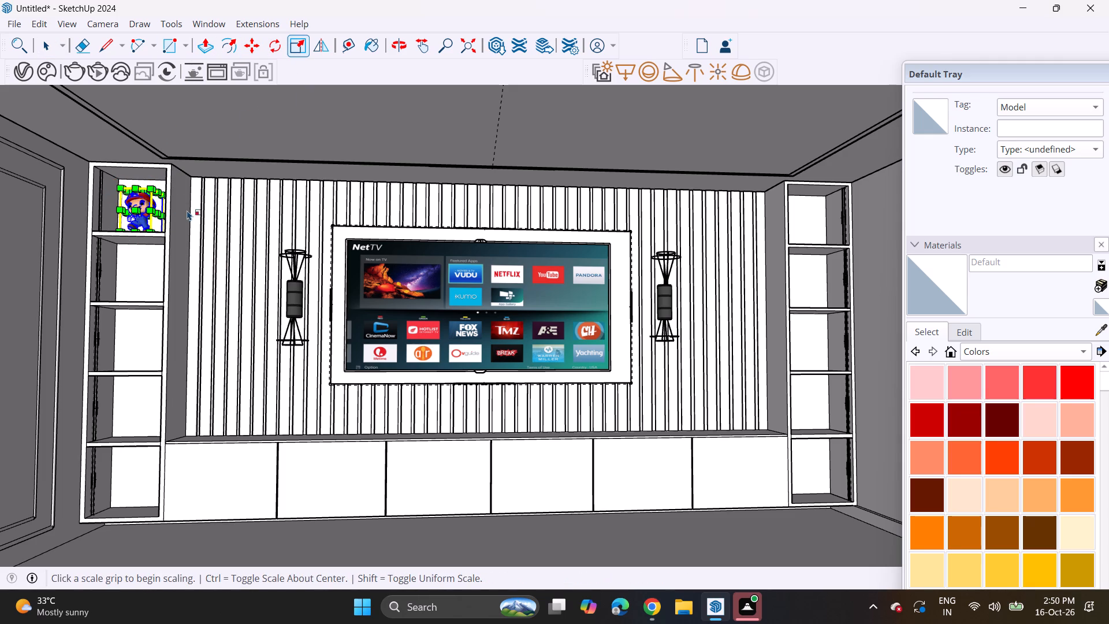
pyautogui.press('space')
pyautogui.click(315, 139)
# Import the ADORNOS+LIVROS+PLANTA+CELULAR+ÓCULOS decor model and place it in the compartment directly below the Mario figure.
pyautogui.scroll(-3, 278, 169)
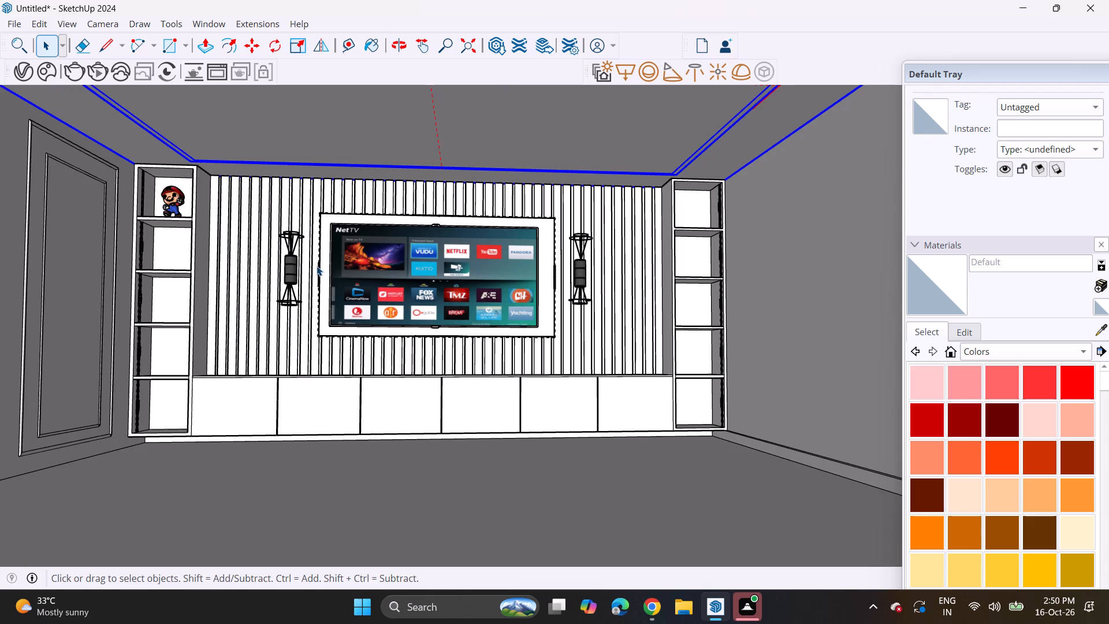
pyautogui.keyDown('shift'); pyautogui.moveTo(361, 341); pyautogui.dragTo(298, 283, button='middle'); pyautogui.keyUp('shift')
pyautogui.press('space')
pyautogui.click(334, 414)
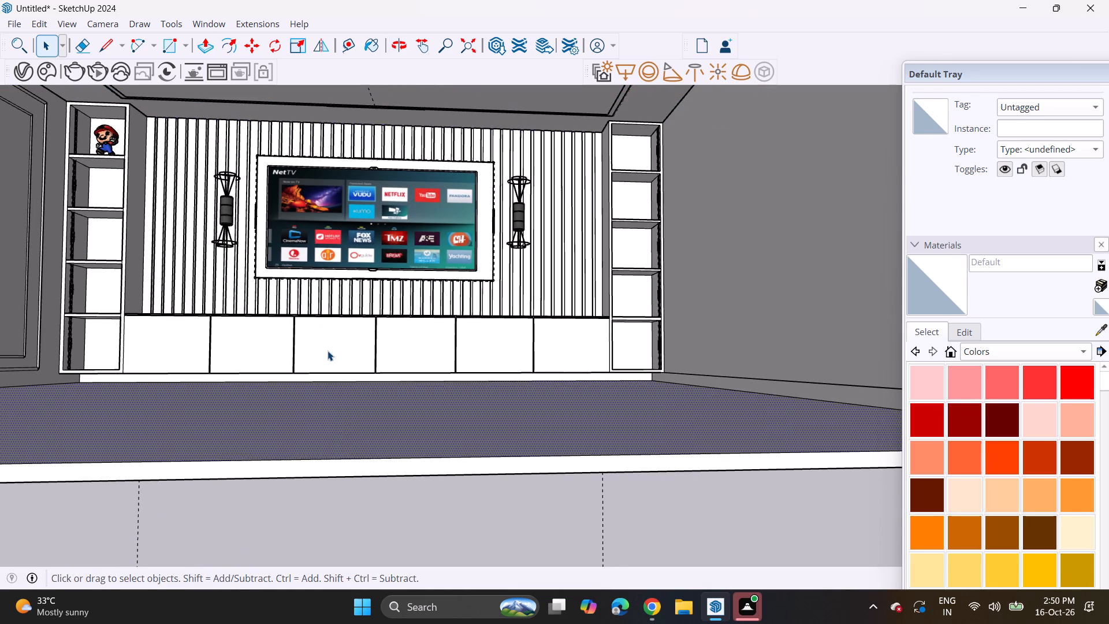
pyautogui.moveTo(328, 355); pyautogui.dragTo(335, 381, button='middle')
pyautogui.keyDown('shift'); pyautogui.moveTo(324, 356); pyautogui.dragTo(342, 388, button='middle'); pyautogui.keyUp('shift')
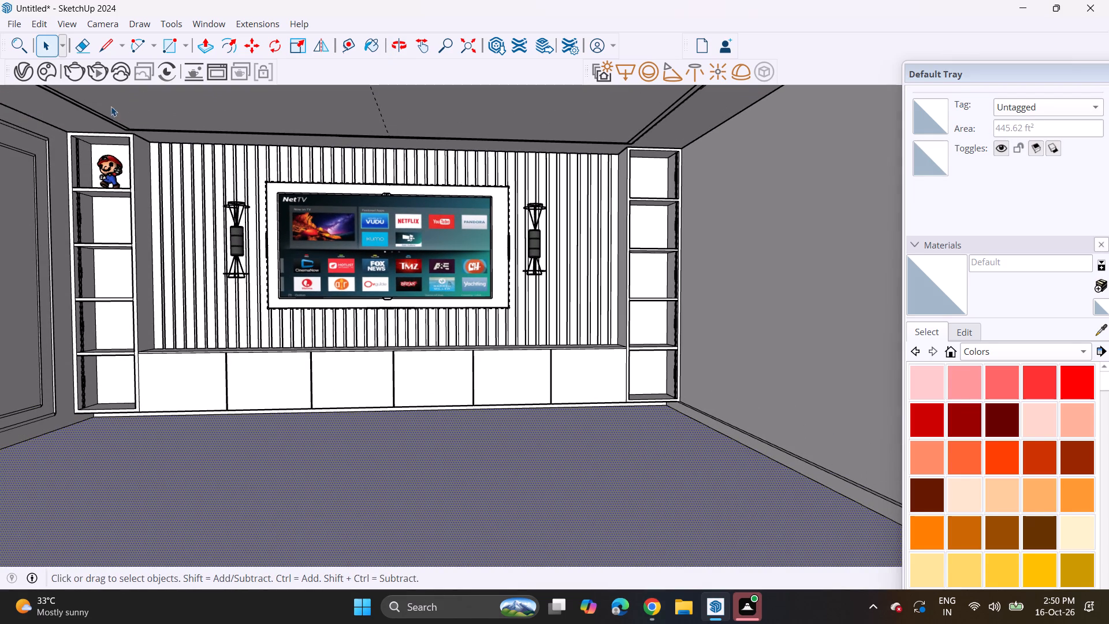
pyautogui.click(0, 28)
pyautogui.click(13, 23)
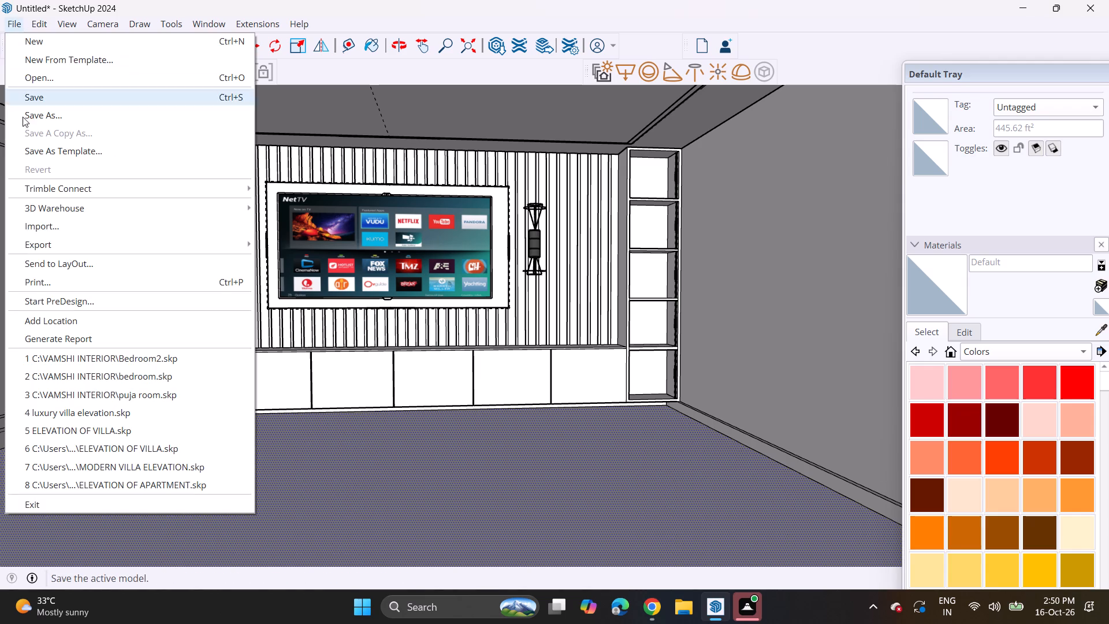
pyautogui.click(40, 221)
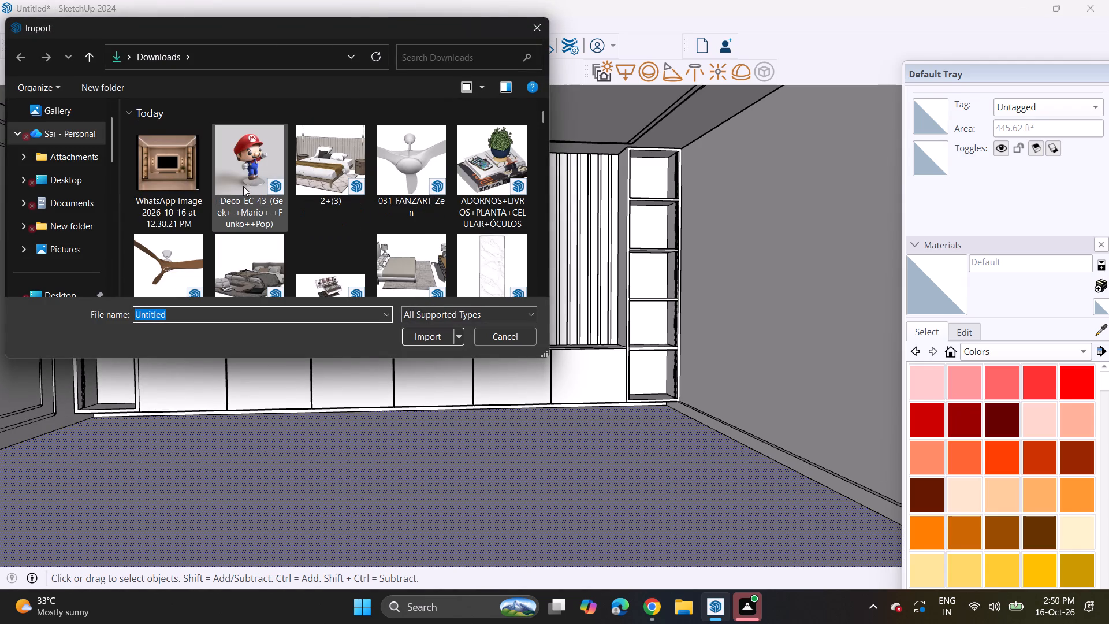
pyautogui.click(485, 173)
pyautogui.click(438, 335)
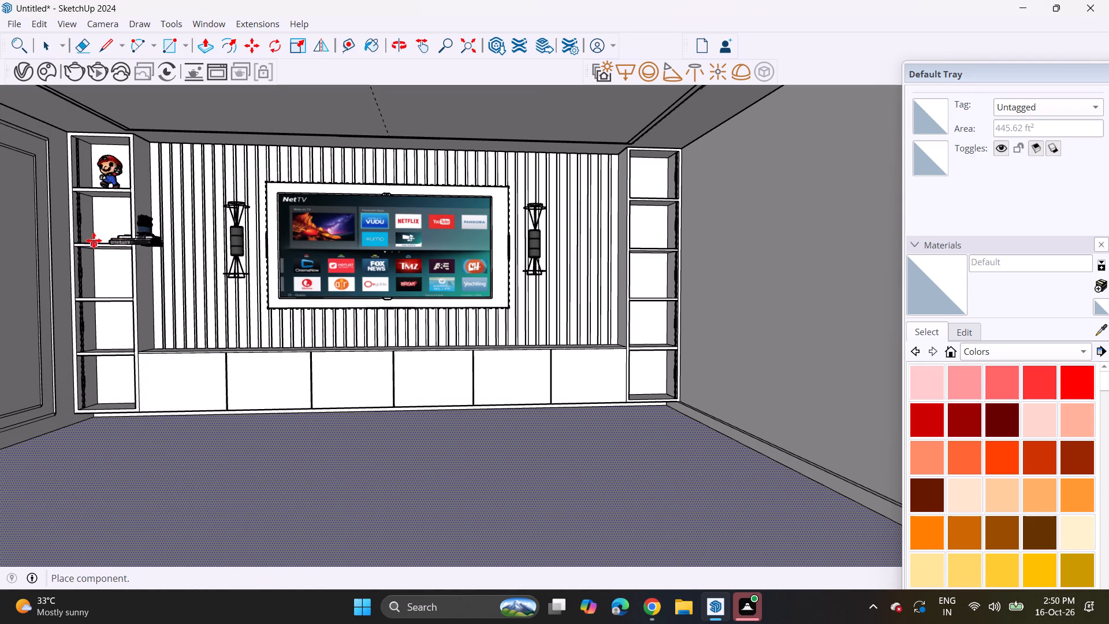
pyautogui.click(67, 241)
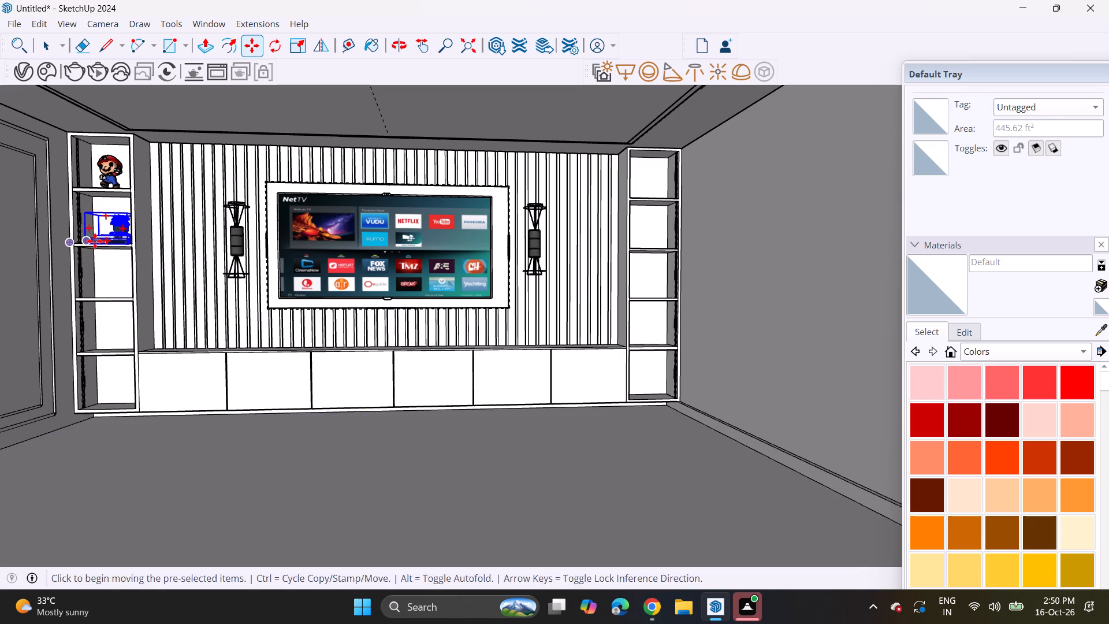
# Nudge the books-and-plant decor set back slightly from the front edge of its shelf board.
pyautogui.scroll(14, 126, 232)
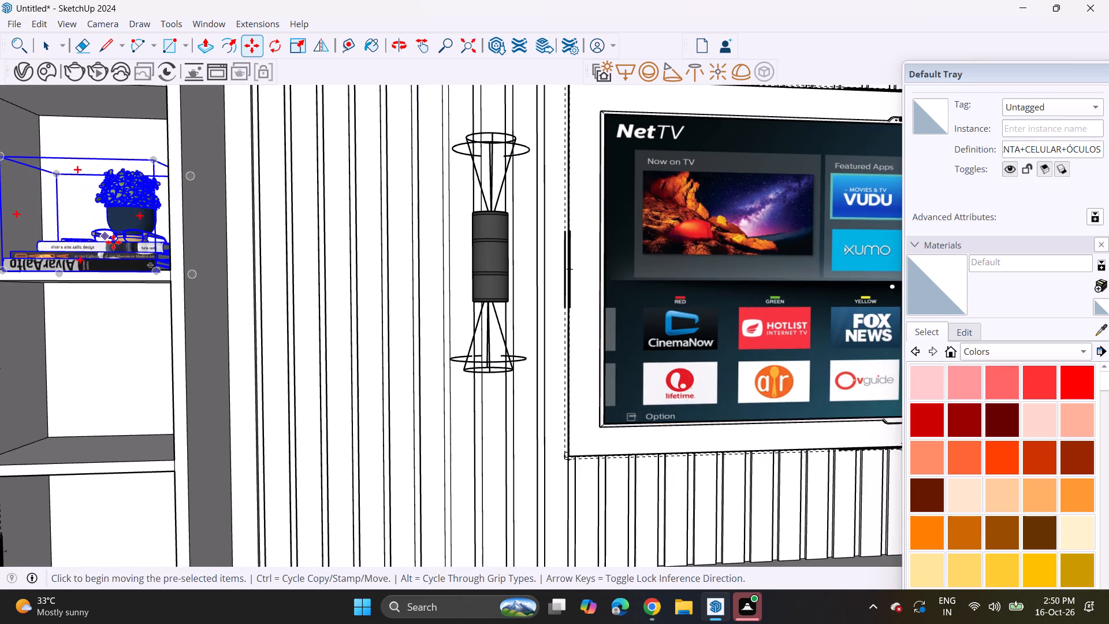
pyautogui.moveTo(113, 242); pyautogui.dragTo(111, 333, button='middle')
pyautogui.click(154, 350)
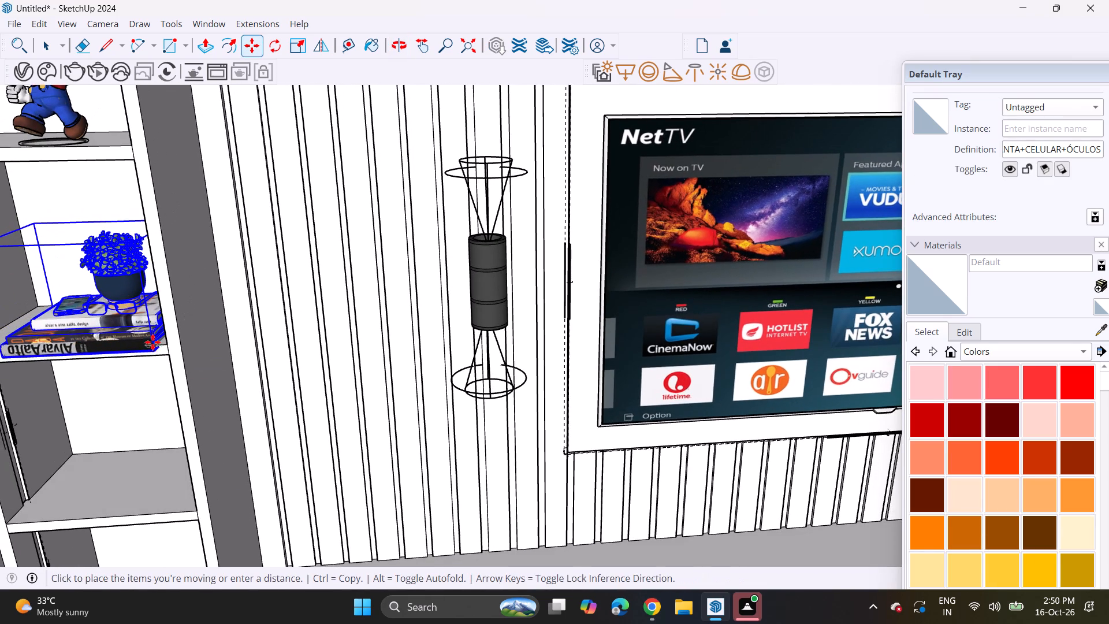
pyautogui.click(152, 340)
# Import the Cycladic+Idols model from Downloads and place it in front of the TV wall, near the left shelving column.
pyautogui.moveTo(235, 386); pyautogui.dragTo(213, 317, button='middle')
pyautogui.scroll(-6, 199, 286)
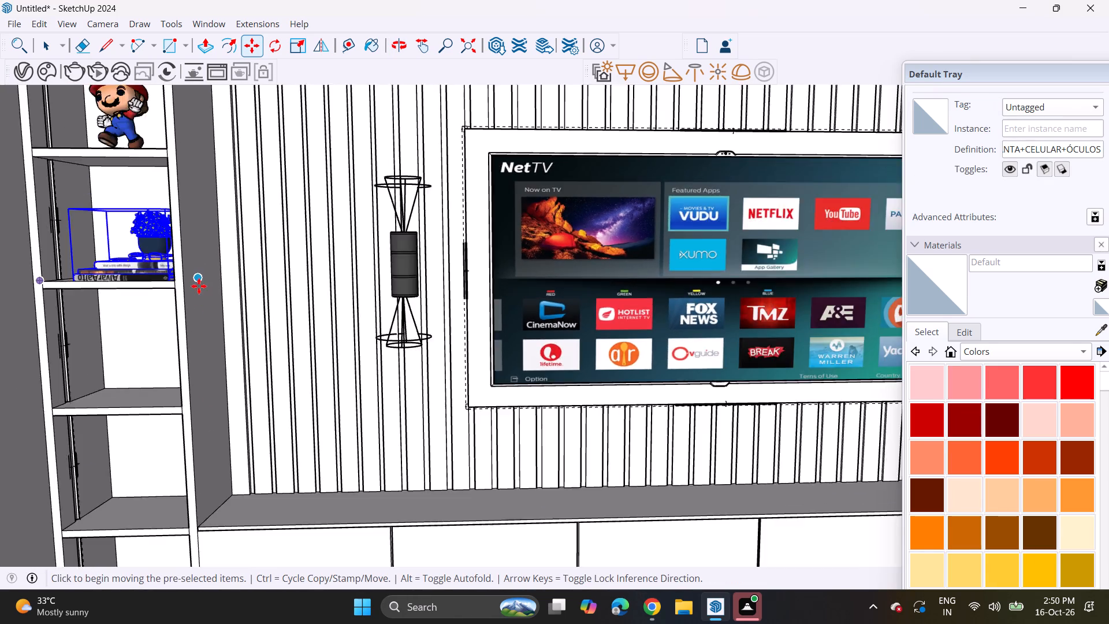
pyautogui.scroll(-4, 199, 286)
pyautogui.moveTo(210, 366); pyautogui.dragTo(199, 326, button='middle')
pyautogui.scroll(-3, 199, 326)
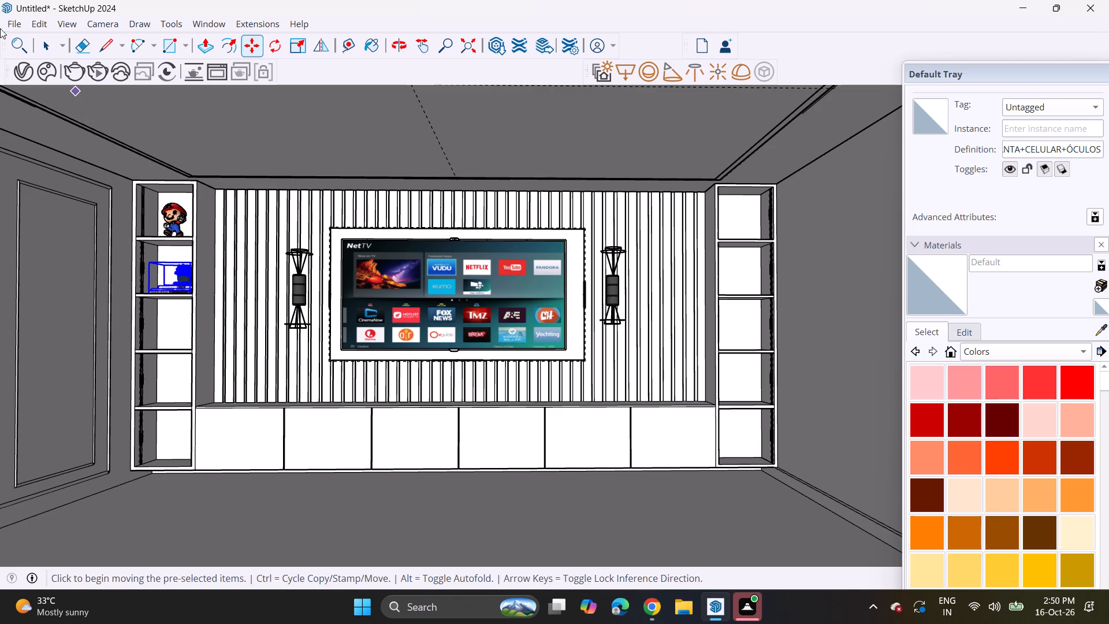
pyautogui.click(20, 18)
pyautogui.click(51, 230)
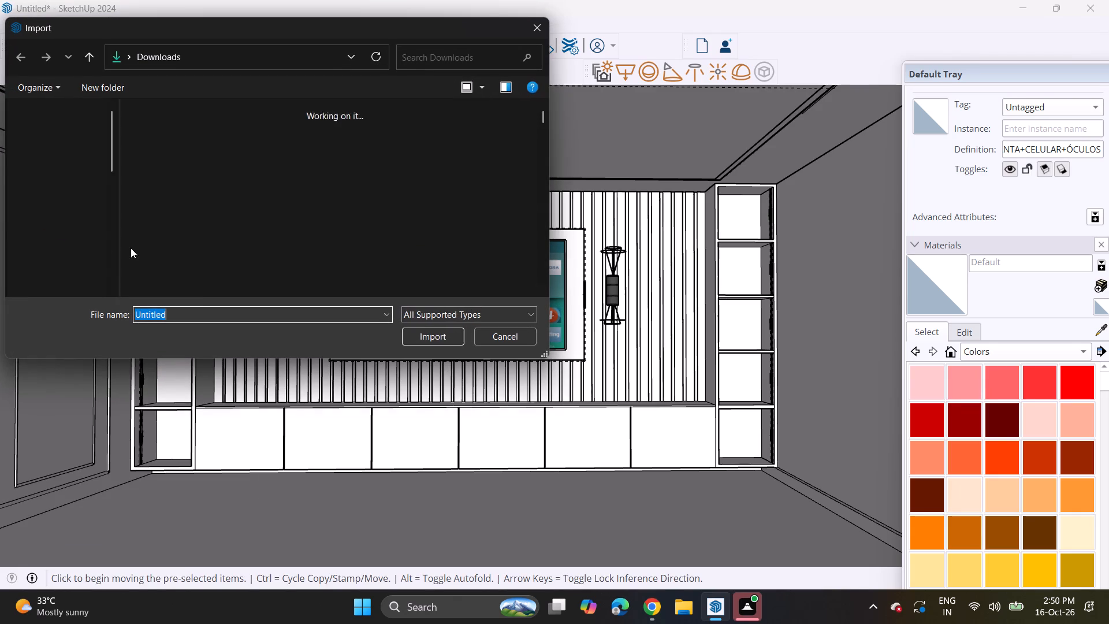
pyautogui.scroll(-2, 239, 214)
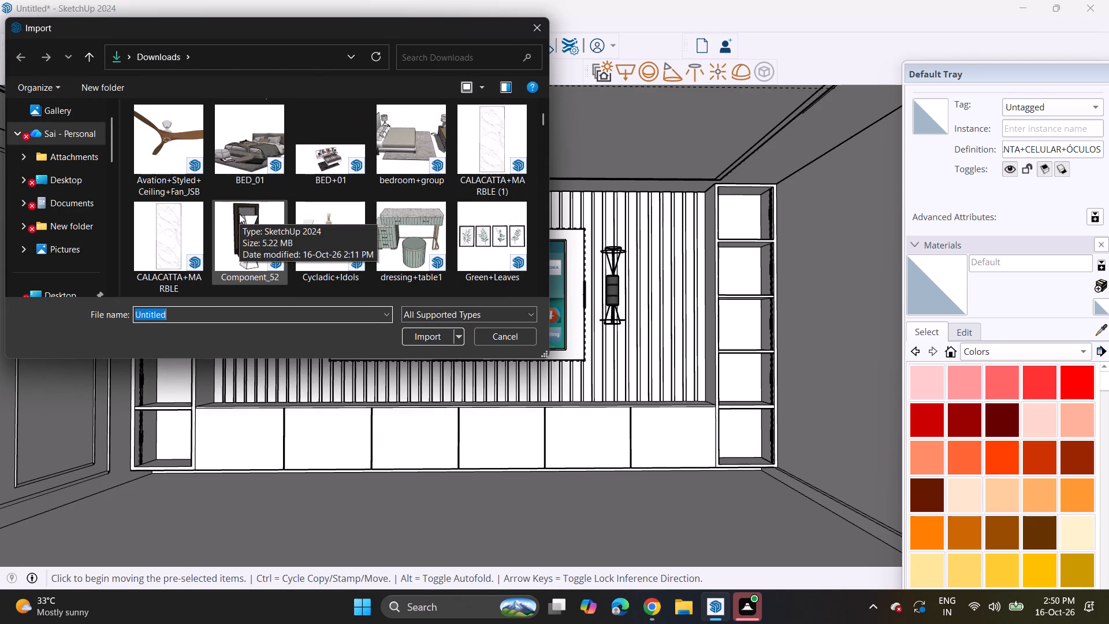
pyautogui.scroll(1, 414, 213)
pyautogui.scroll(-1, 418, 213)
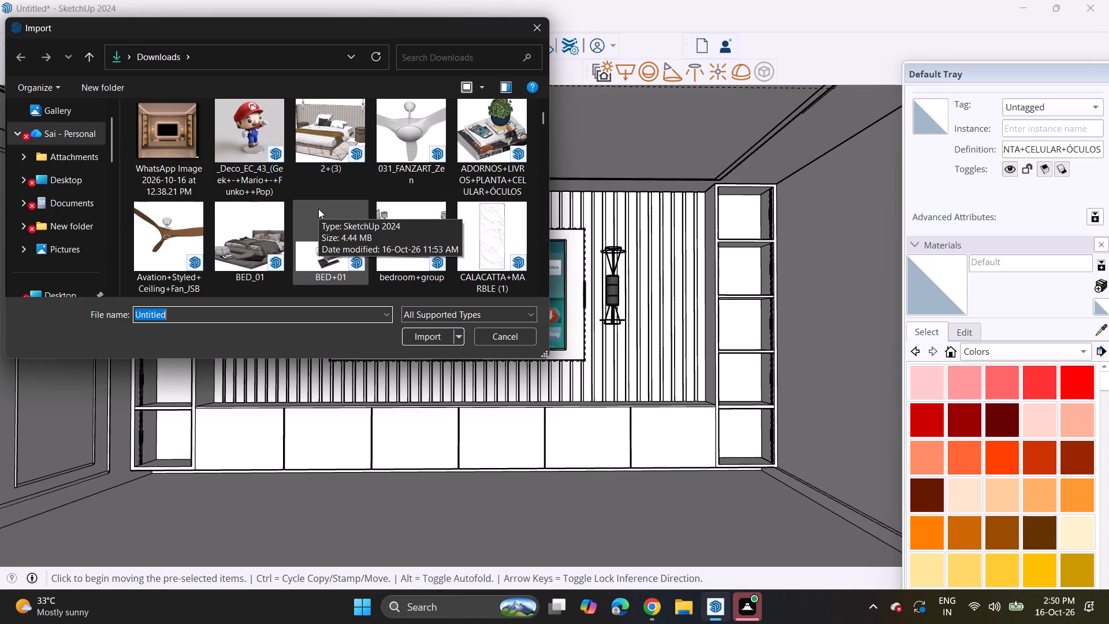
pyautogui.scroll(-2, 296, 242)
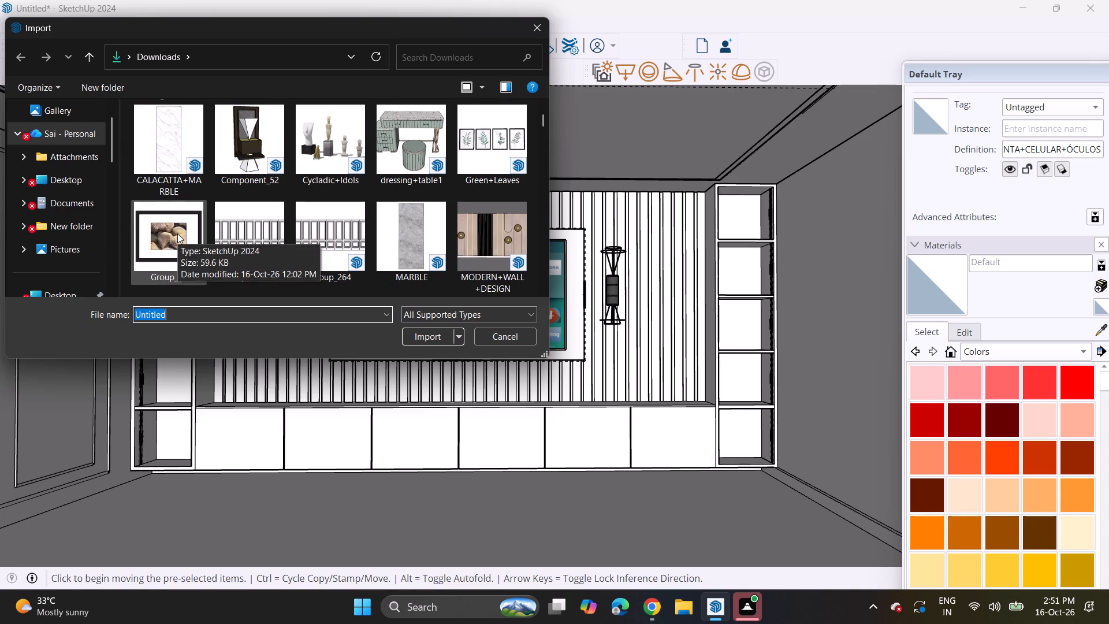
pyautogui.click(313, 165)
pyautogui.click(430, 333)
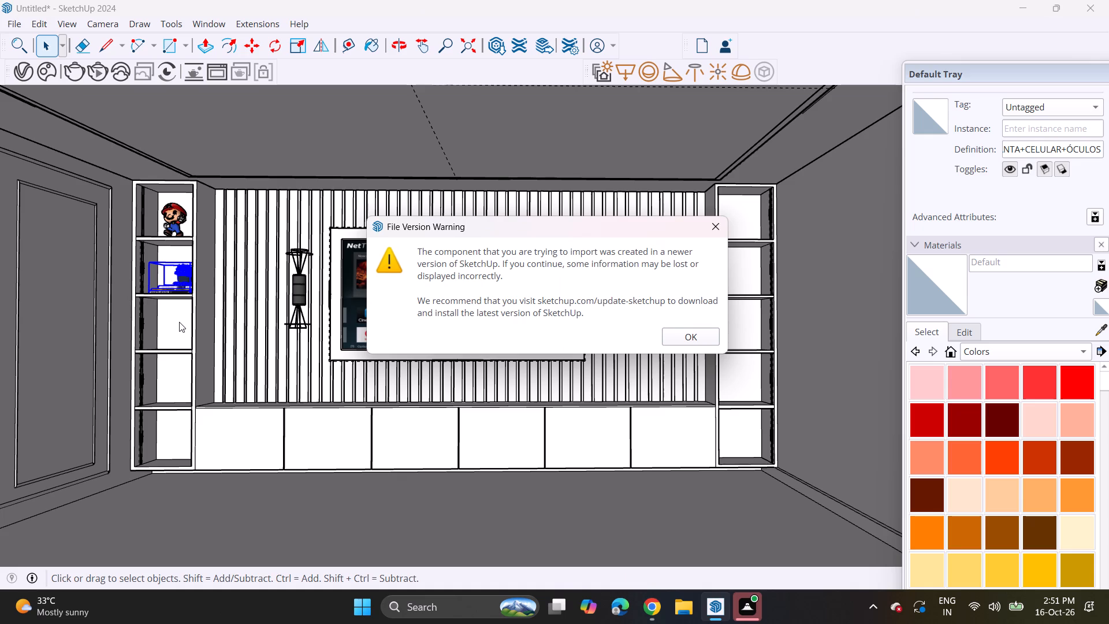
pyautogui.click(697, 336)
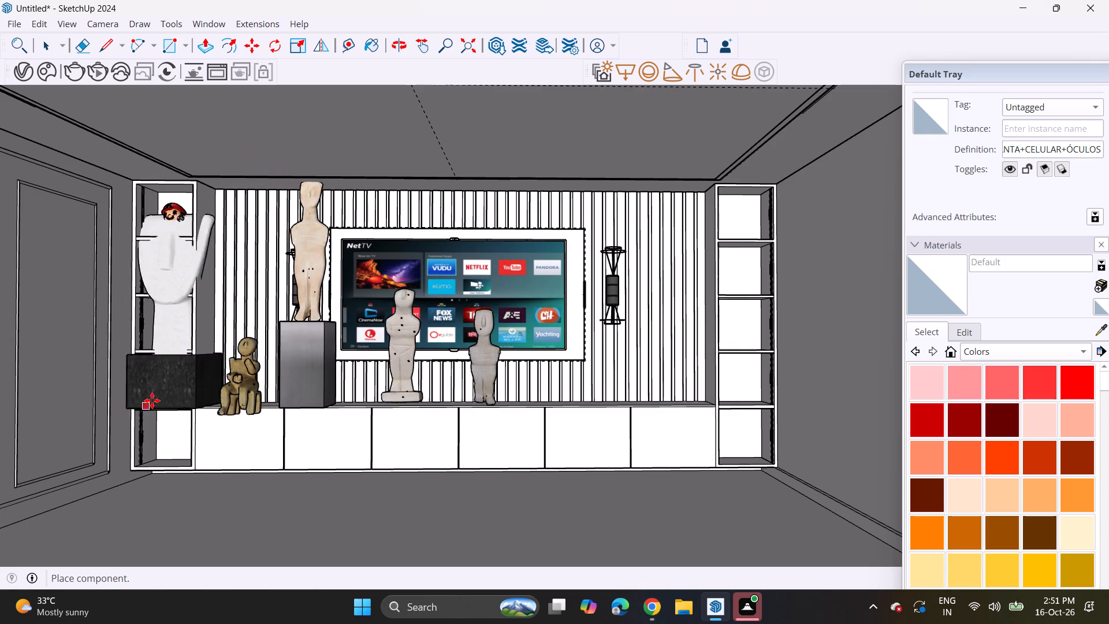
pyautogui.click(211, 408)
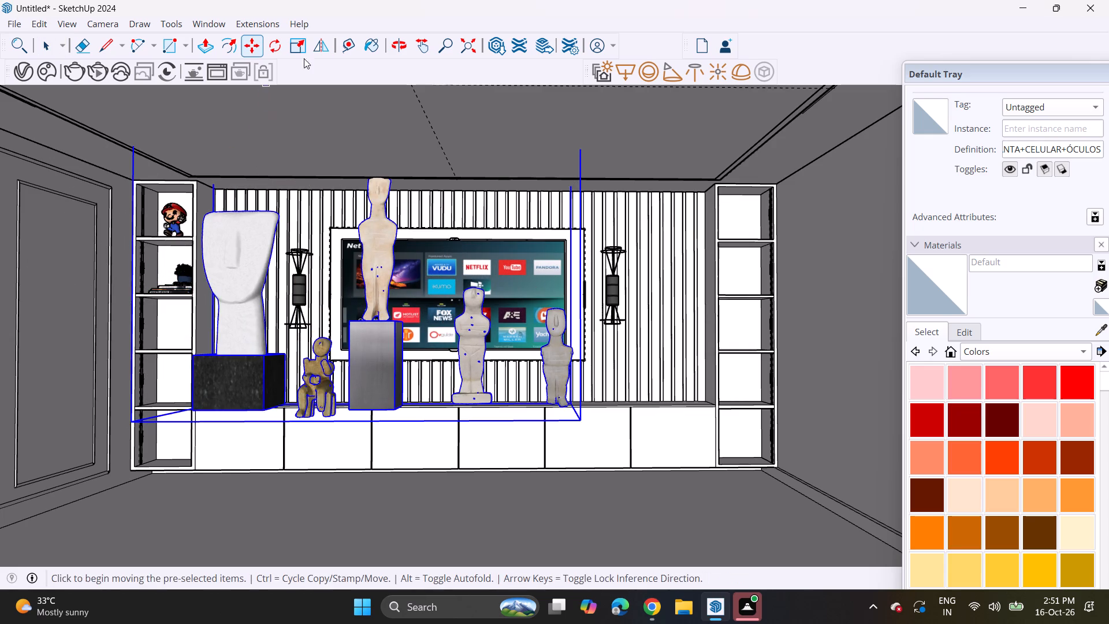
# Scale the Cycladic idols set down uniformly from its upper corner to roughly the width of a shelf compartment.
pyautogui.click(293, 53)
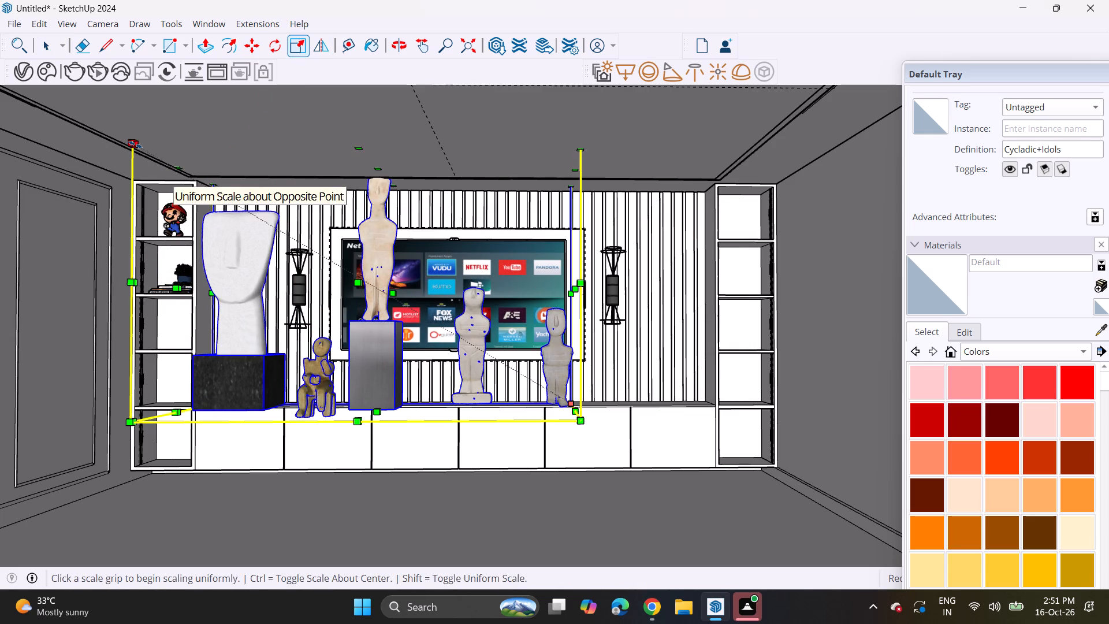
pyautogui.click(135, 144)
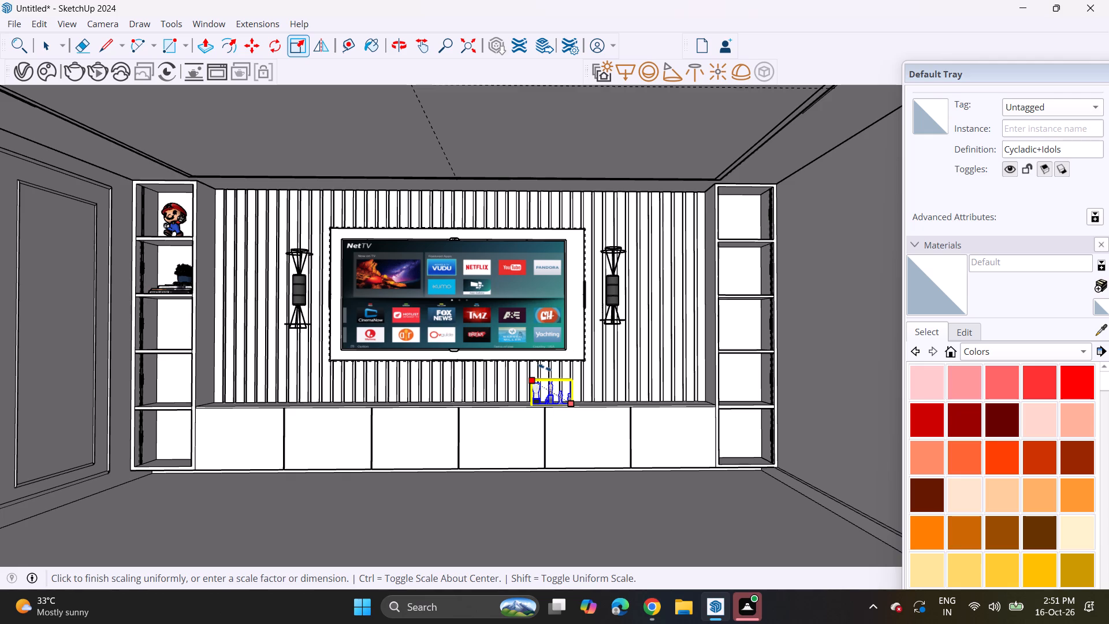
pyautogui.click(545, 367)
# Move the reduced idols set onto the board of the left column's third compartment, below the books and plant.
pyautogui.click(254, 43)
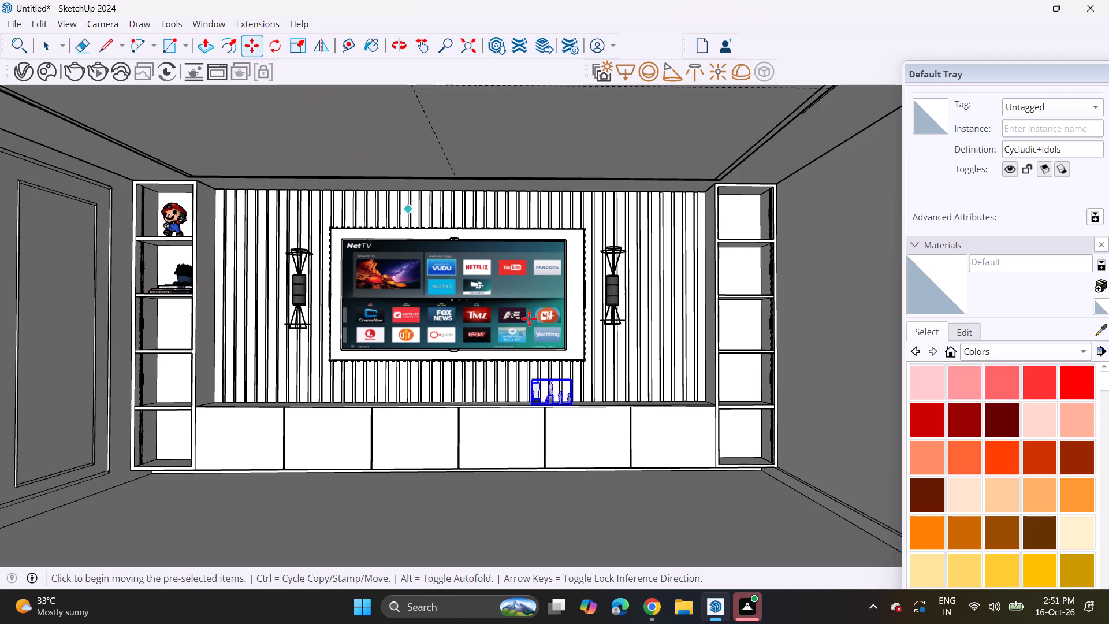
pyautogui.press('space')
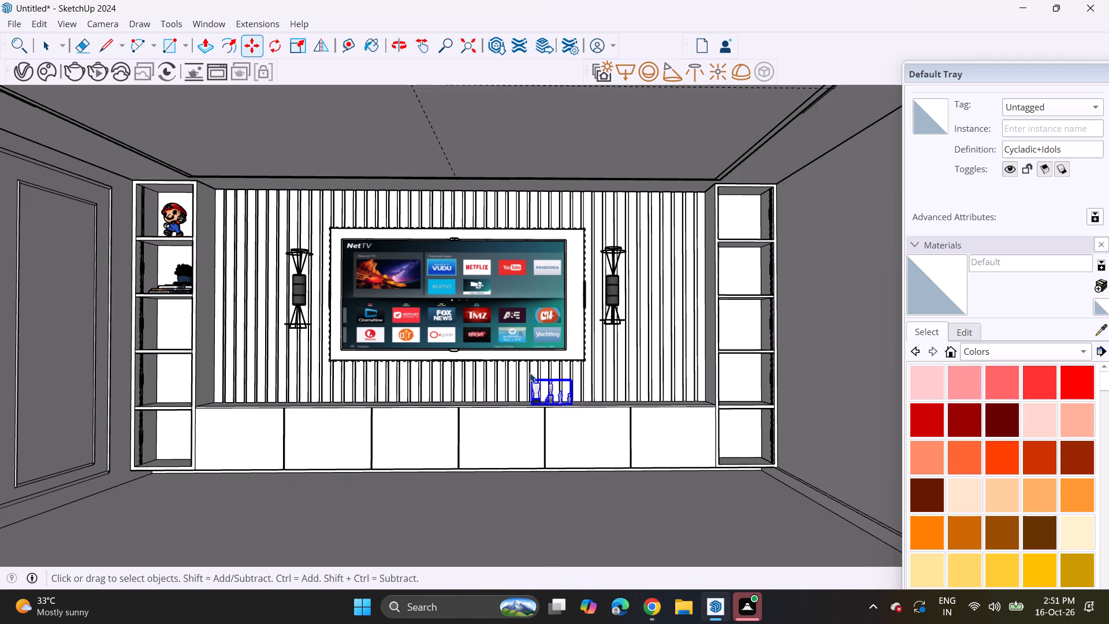
pyautogui.click(259, 42)
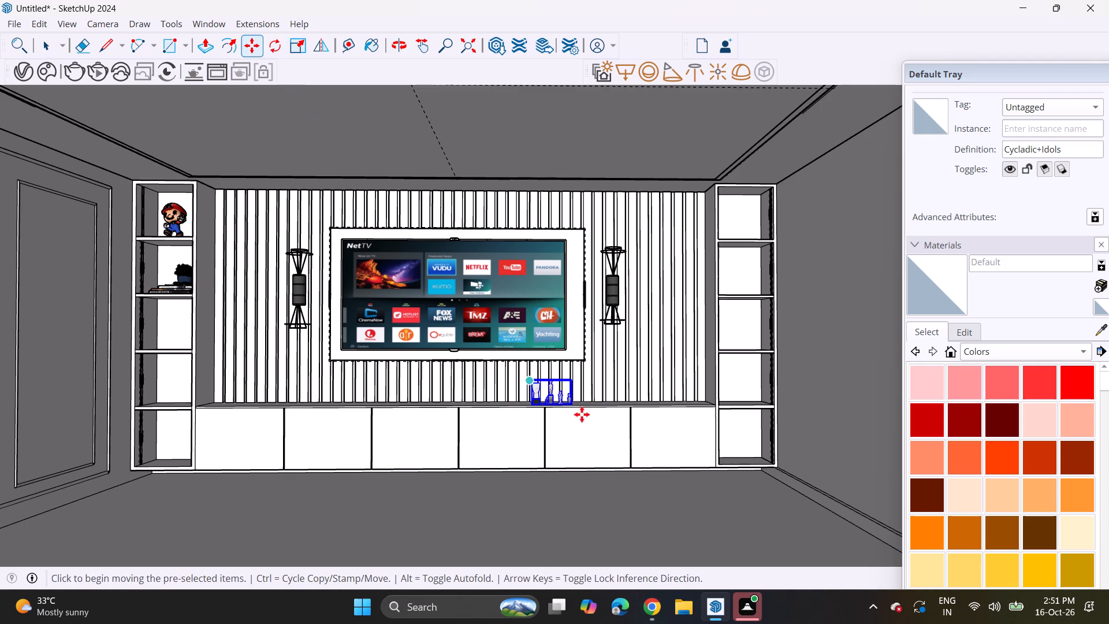
pyautogui.click(572, 407)
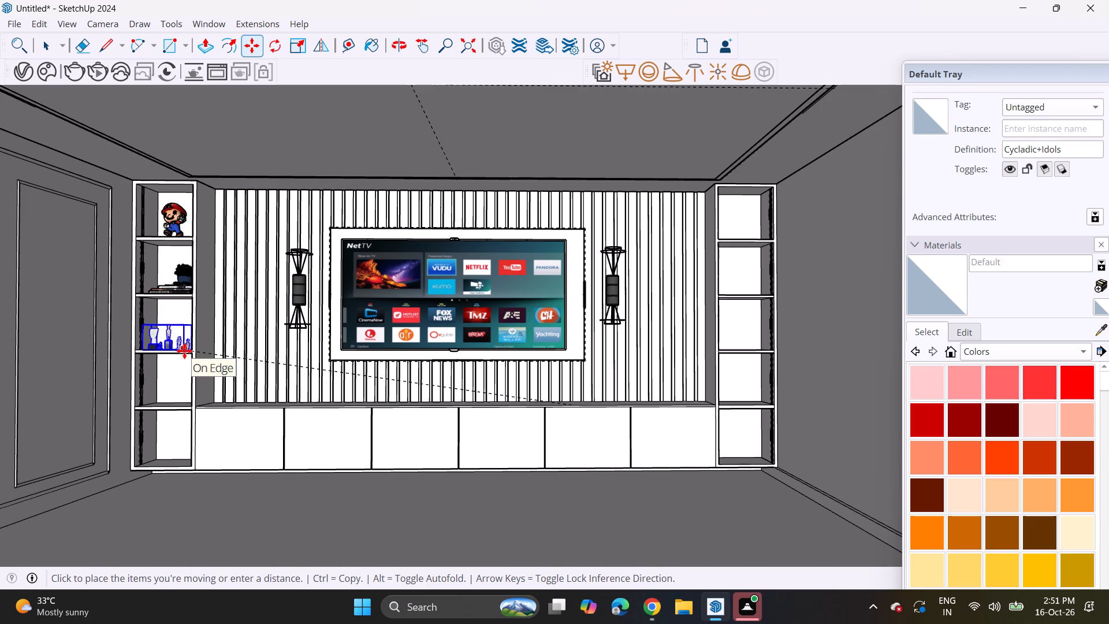
pyautogui.click(184, 351)
pyautogui.press('space')
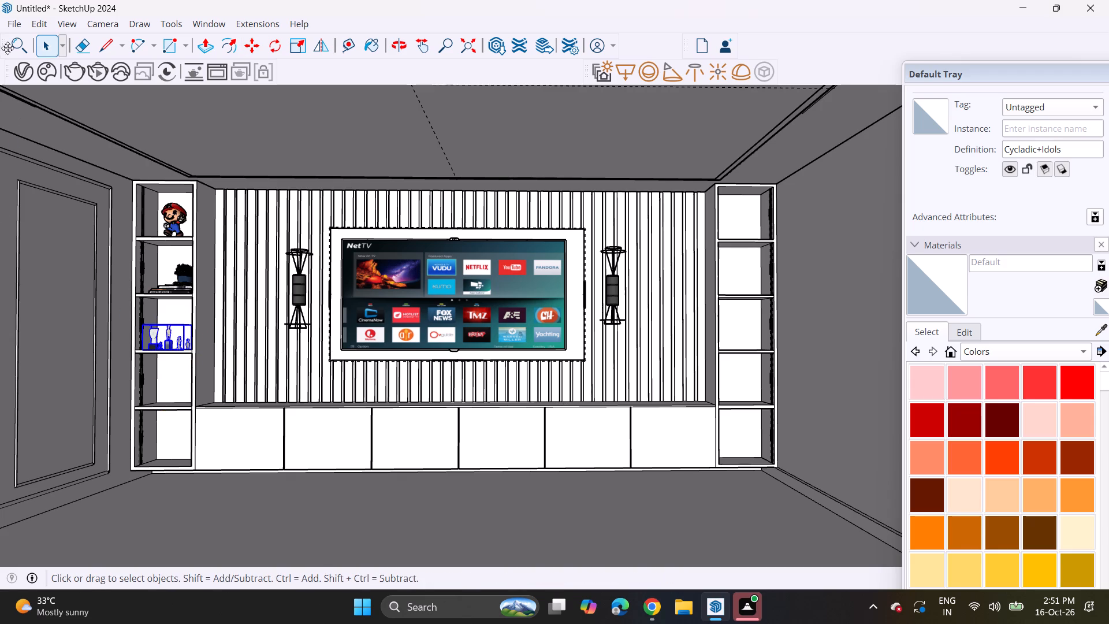
# Import the Group_24 framed stone picture and place it in the left column's fourth compartment, below the idols.
pyautogui.click(8, 23)
pyautogui.click(54, 217)
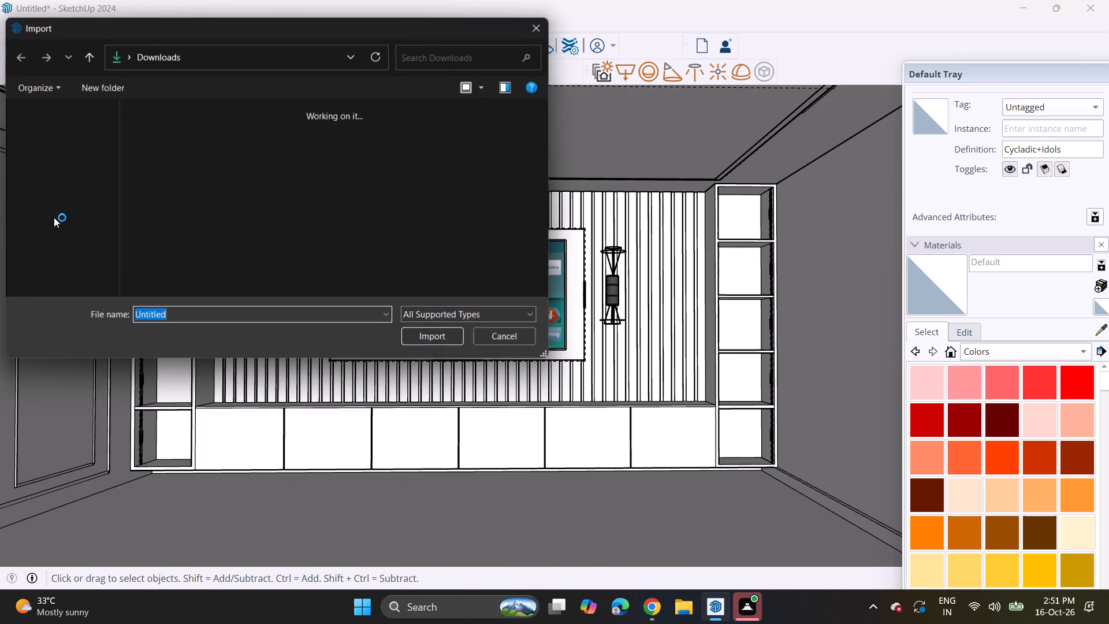
pyautogui.scroll(-3, 253, 193)
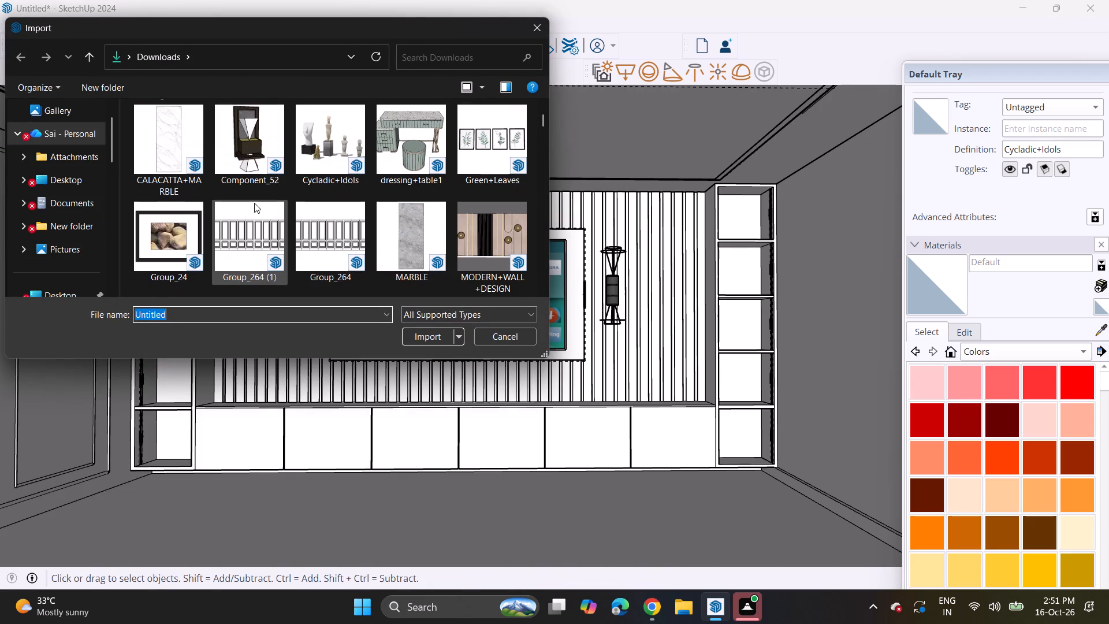
pyautogui.click(189, 229)
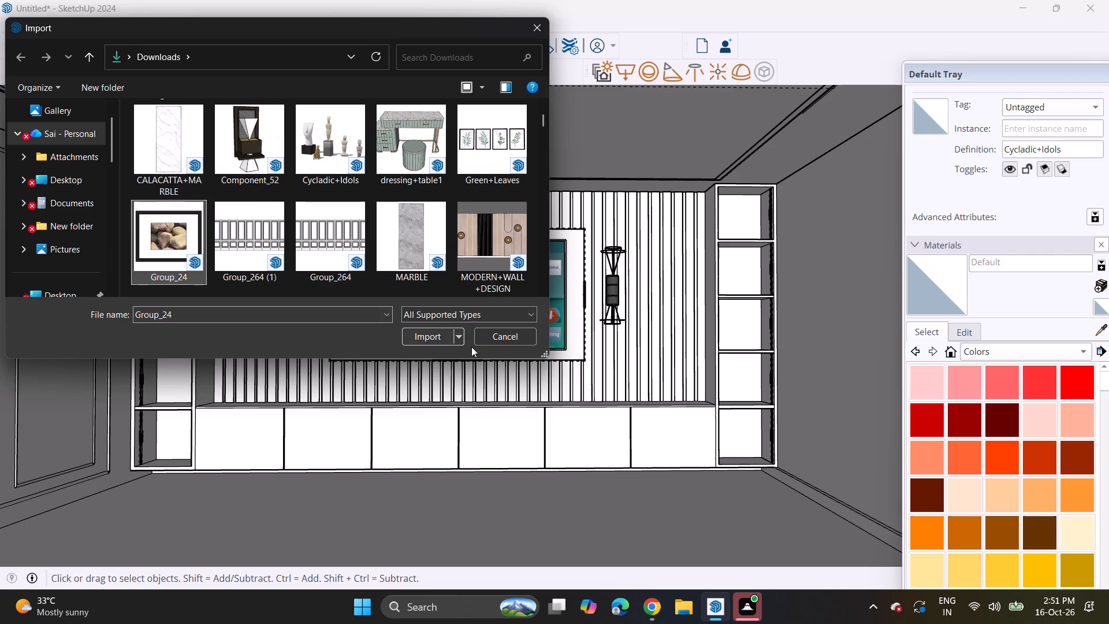
pyautogui.click(438, 339)
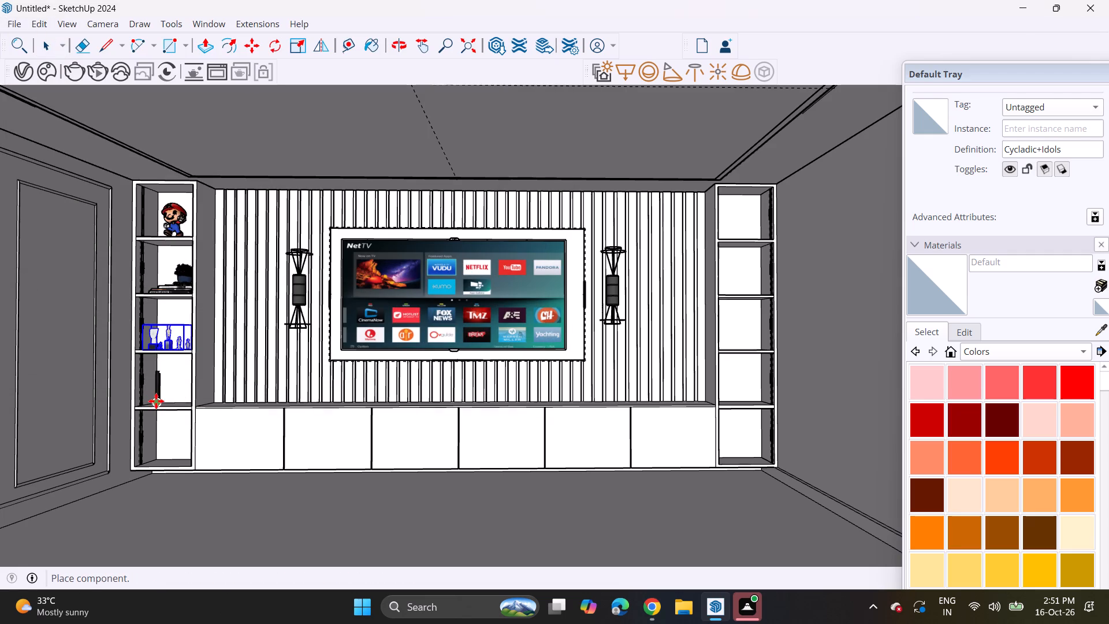
pyautogui.click(157, 402)
# Move the framed stone picture into the back left corner of the fourth compartment, resting on its board, and deselect it.
pyautogui.scroll(3, 160, 406)
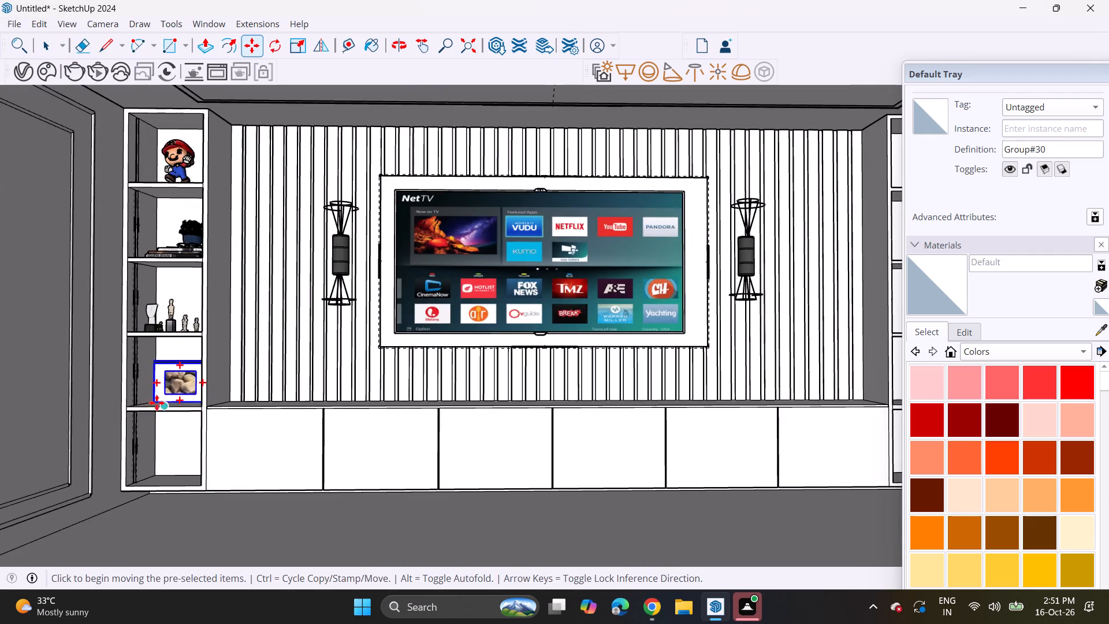
pyautogui.scroll(10, 157, 403)
pyautogui.click(159, 414)
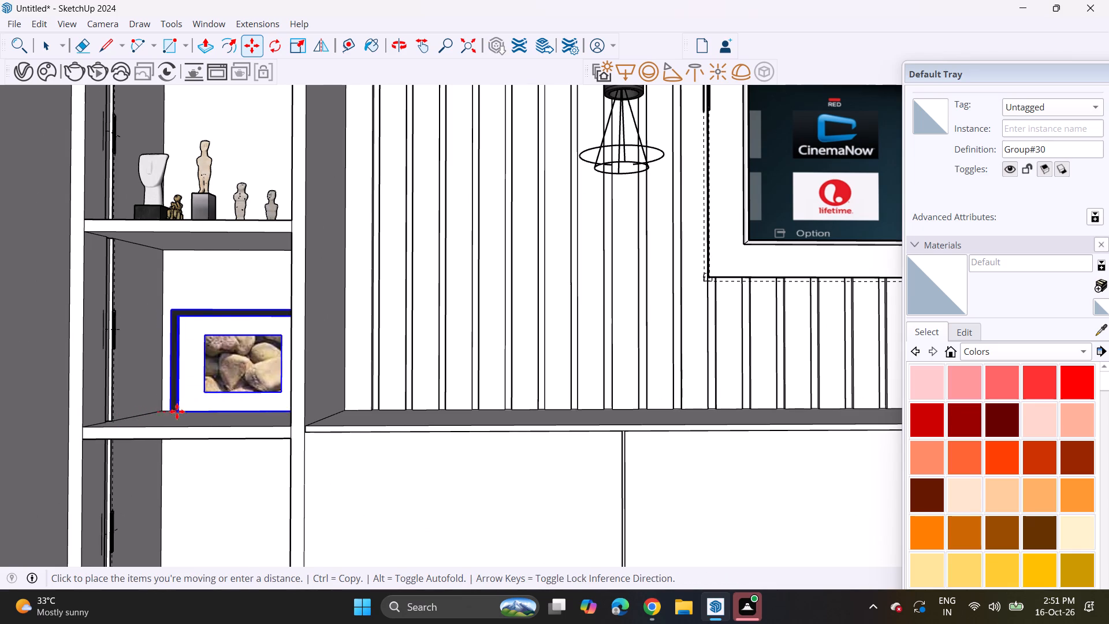
pyautogui.click(174, 391)
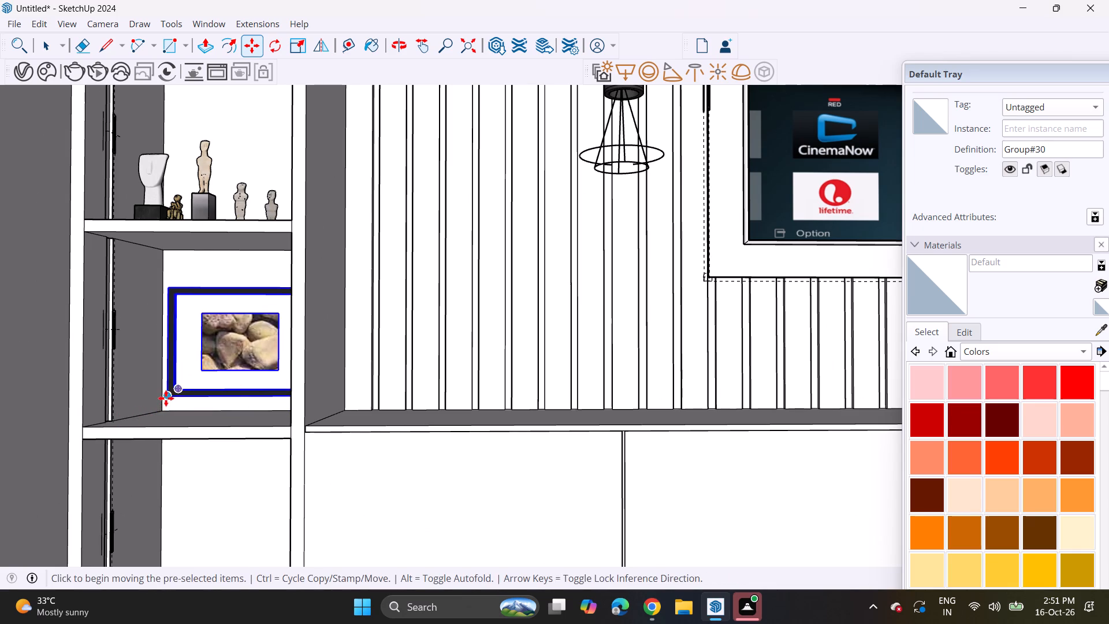
pyautogui.click(166, 398)
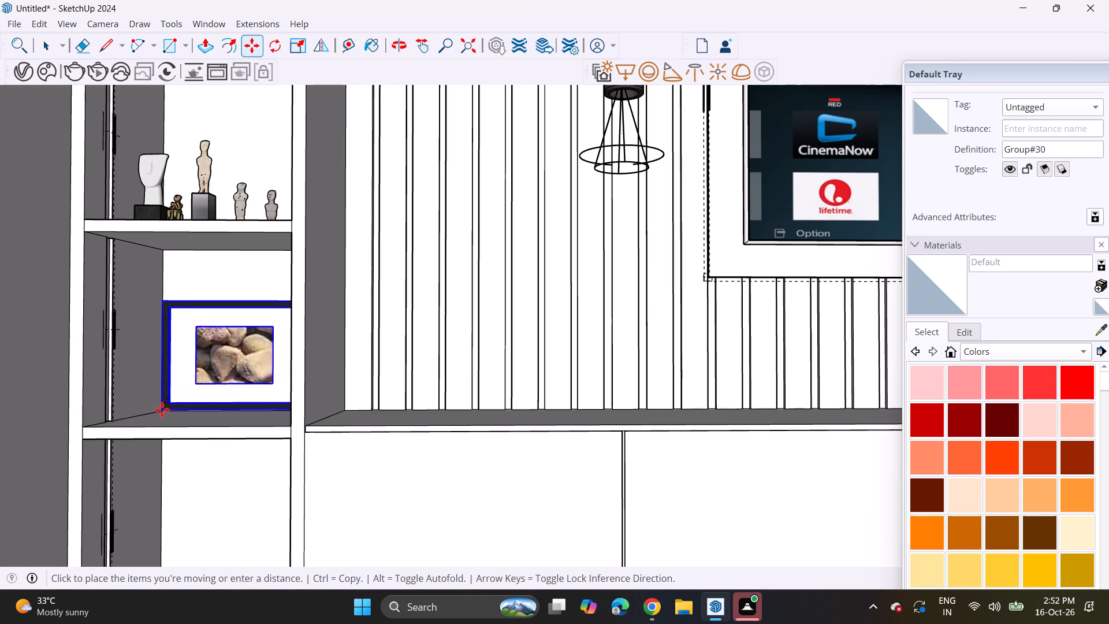
pyautogui.click(159, 411)
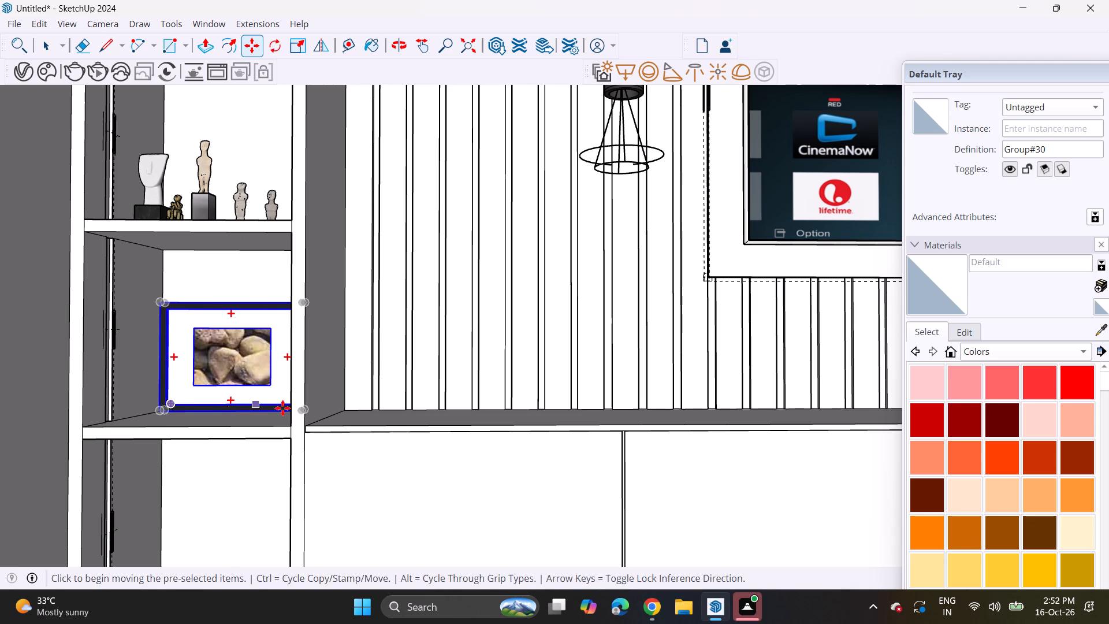
pyautogui.click(316, 405)
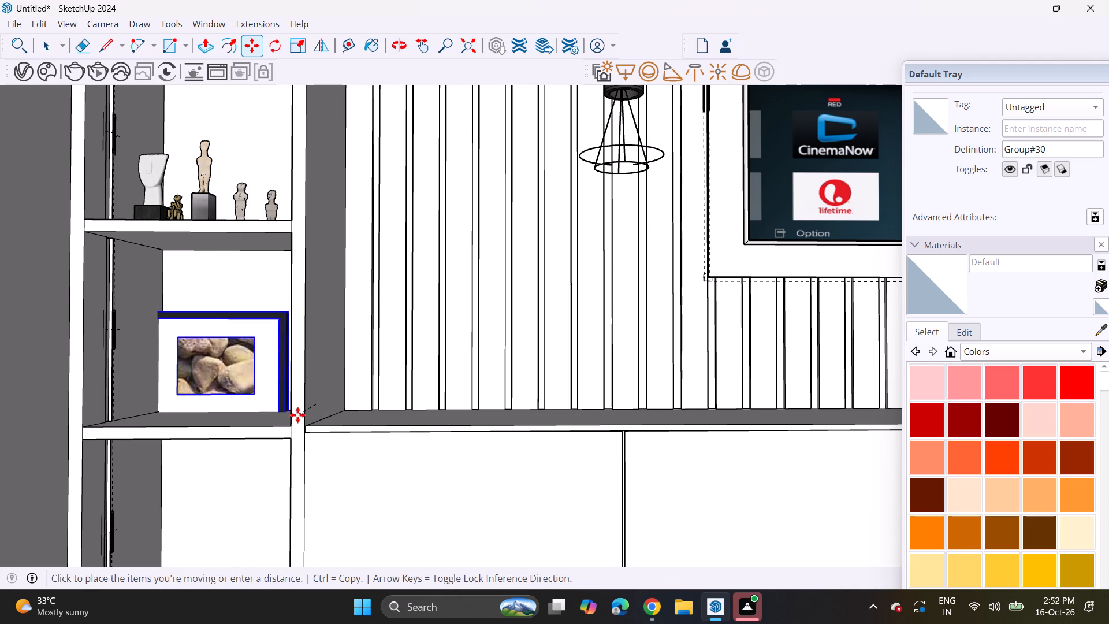
pyautogui.click(317, 404)
pyautogui.scroll(-2, 245, 384)
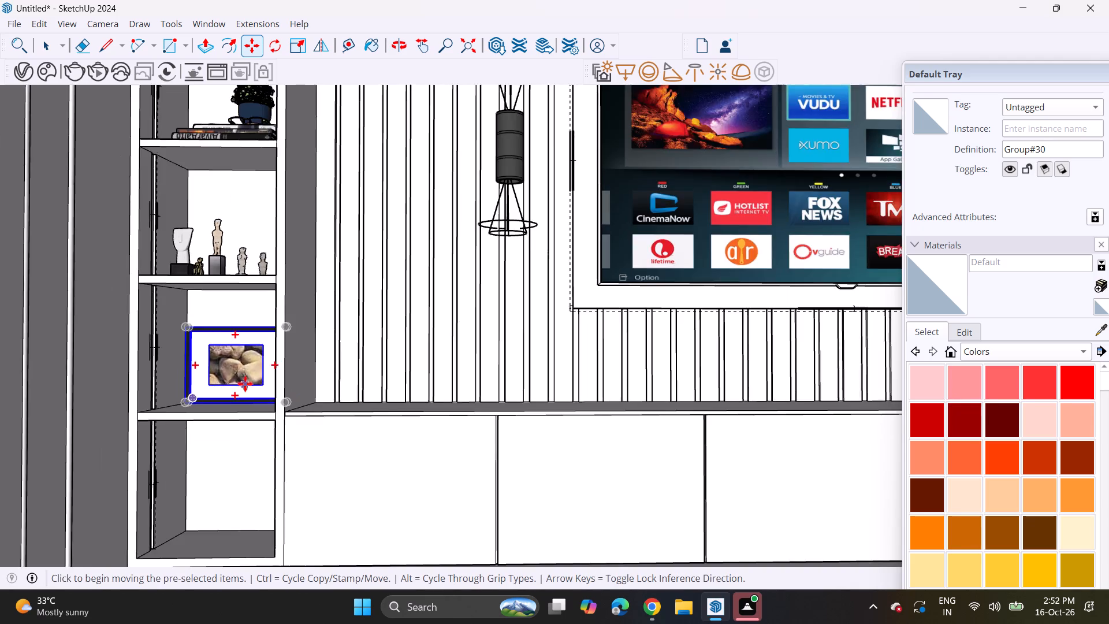
pyautogui.scroll(-10, 245, 384)
pyautogui.press('space')
pyautogui.click(247, 437)
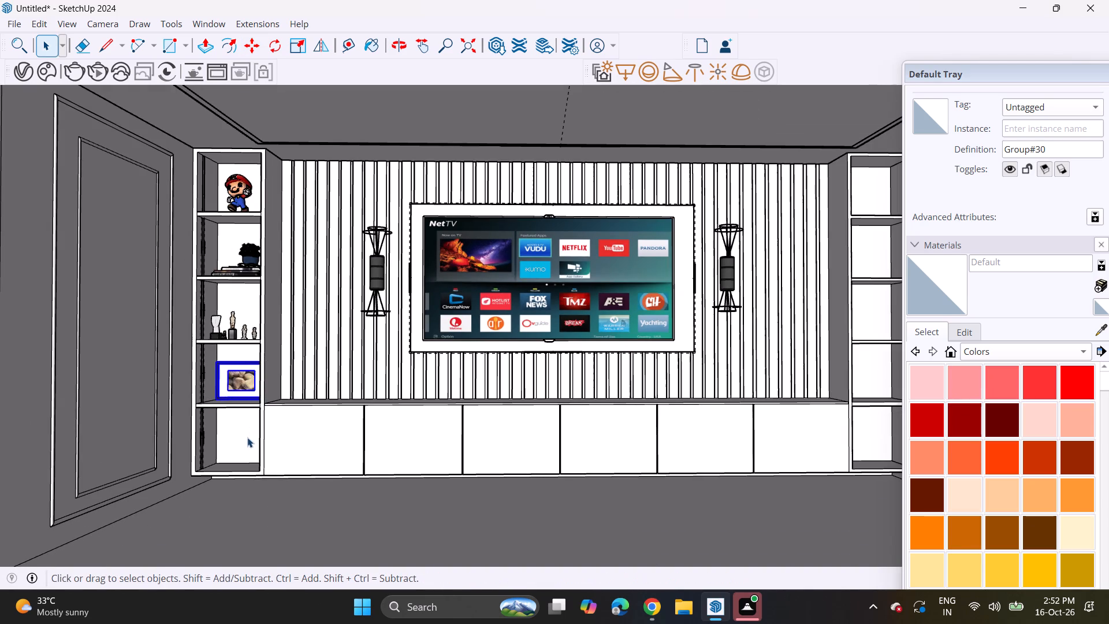
# Import the Component_8 potted plant and place it on the floor in front of the left shelving column.
pyautogui.click(12, 28)
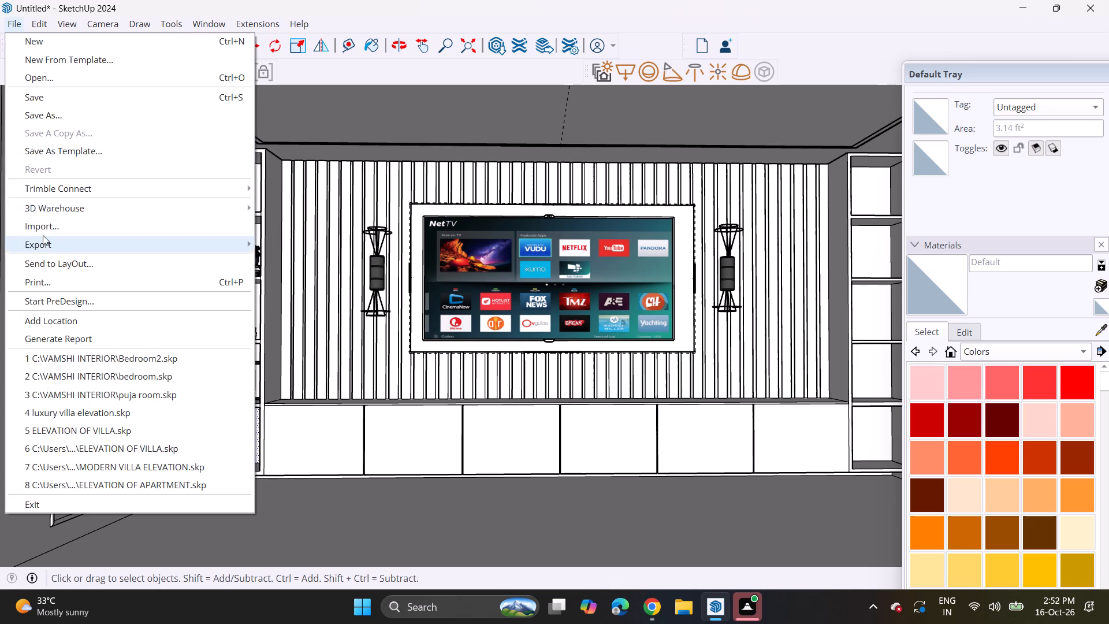
pyautogui.click(49, 222)
pyautogui.scroll(-4, 354, 252)
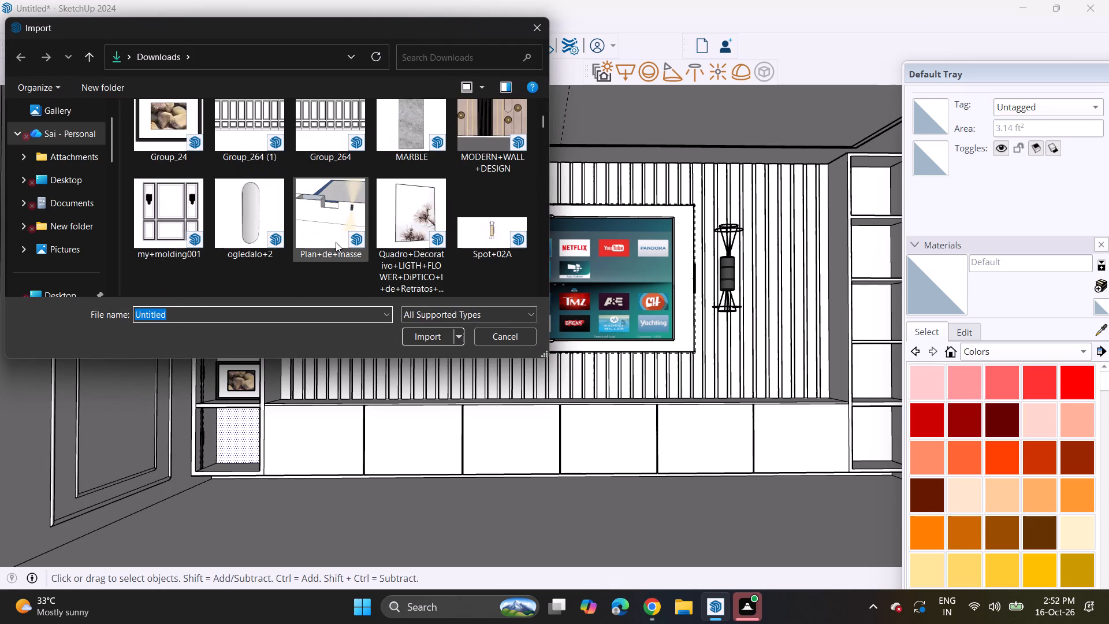
pyautogui.scroll(-2, 336, 242)
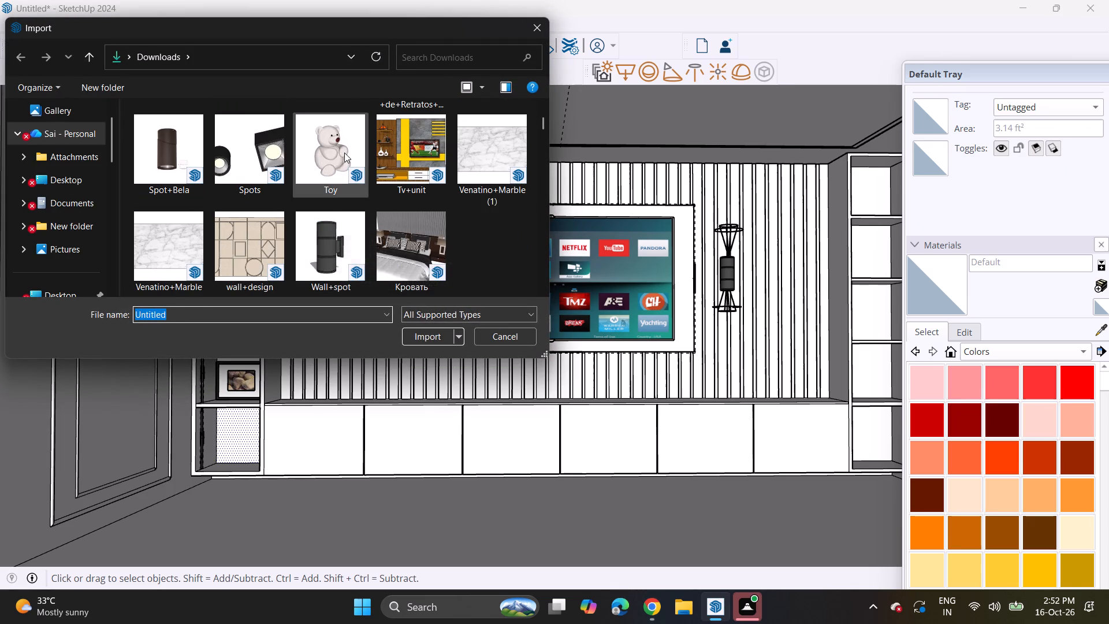
pyautogui.scroll(-3, 325, 204)
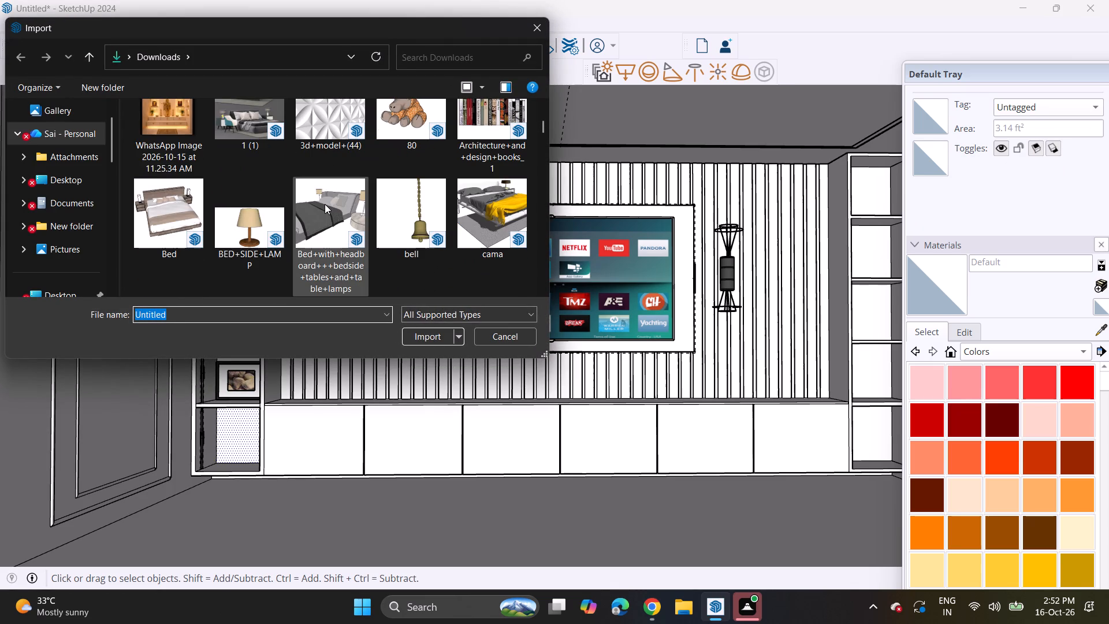
pyautogui.scroll(-2, 324, 207)
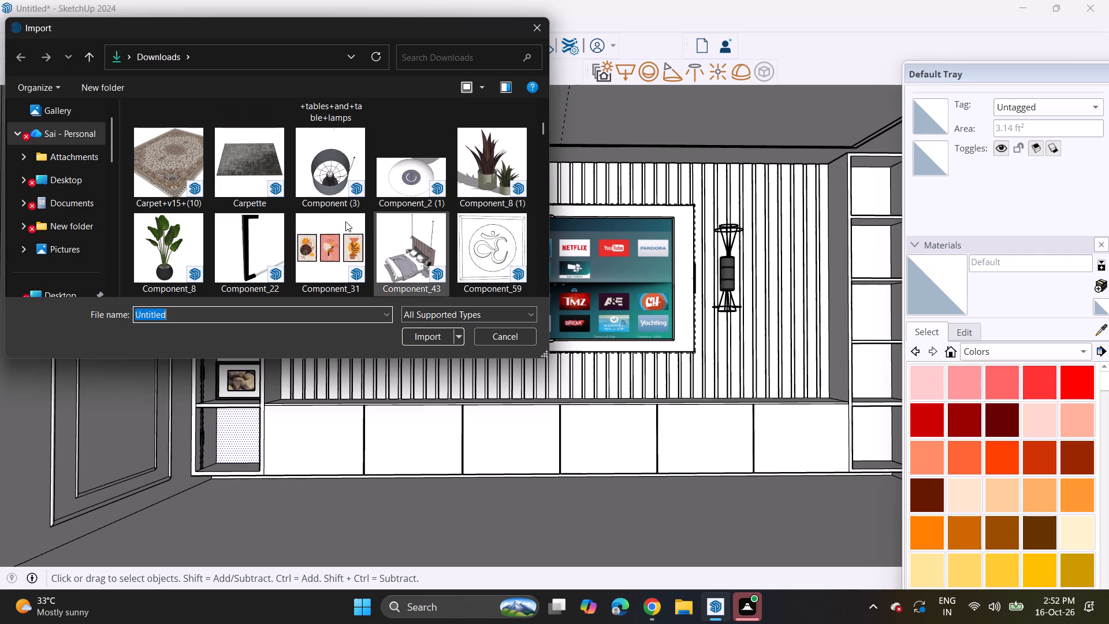
pyautogui.click(183, 246)
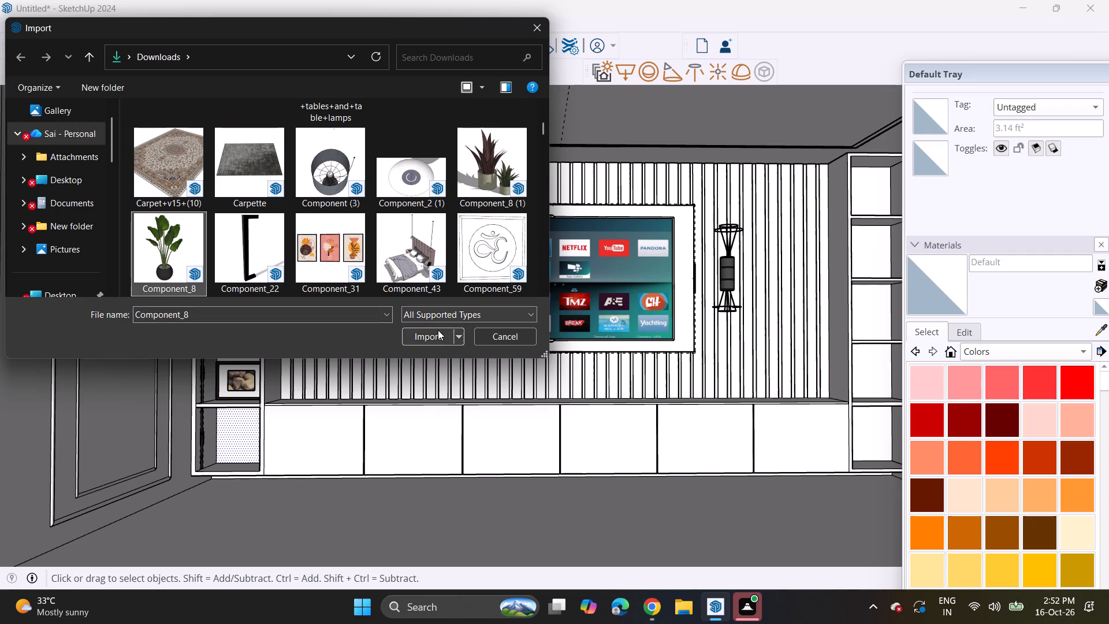
pyautogui.click(440, 335)
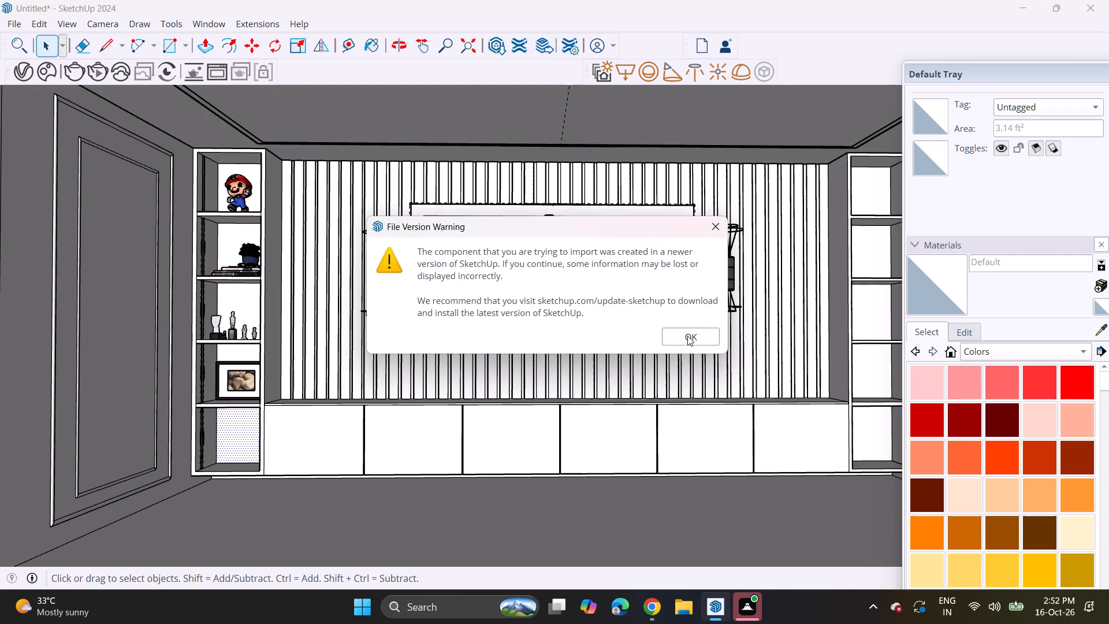
pyautogui.click(687, 336)
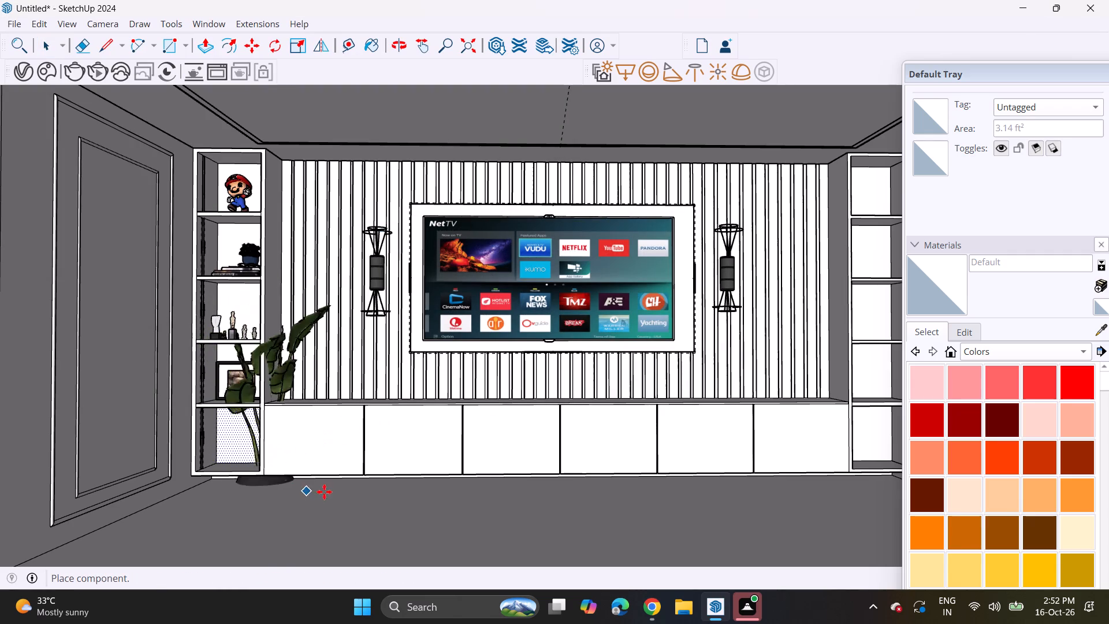
pyautogui.click(338, 537)
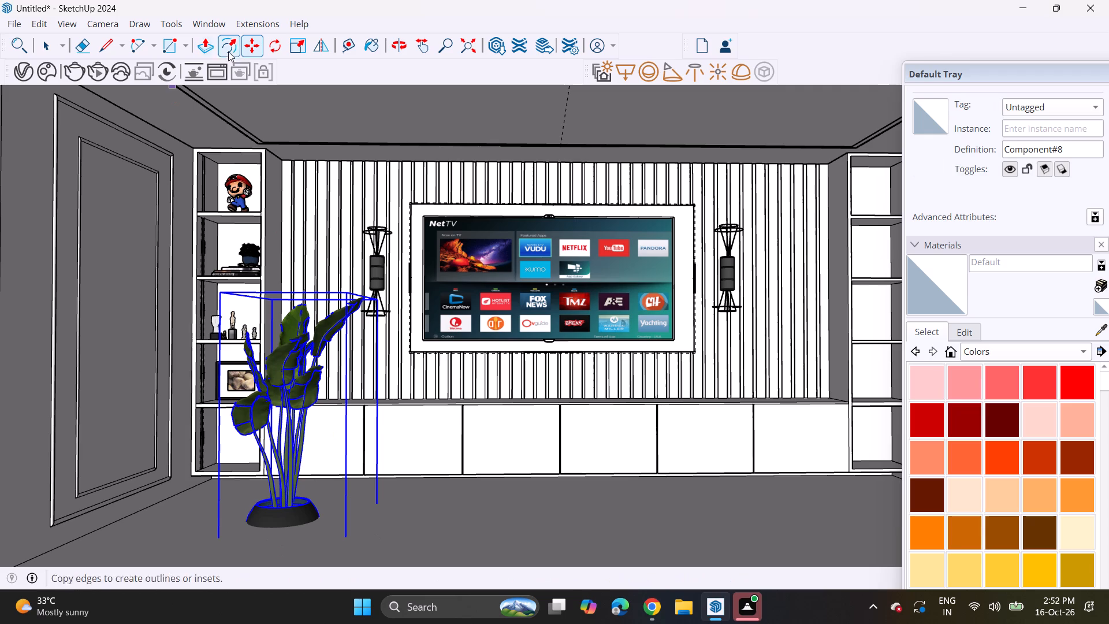
# Scale the potted plant down uniformly from its upper corner until it is small enough for a shelf compartment.
pyautogui.click(294, 47)
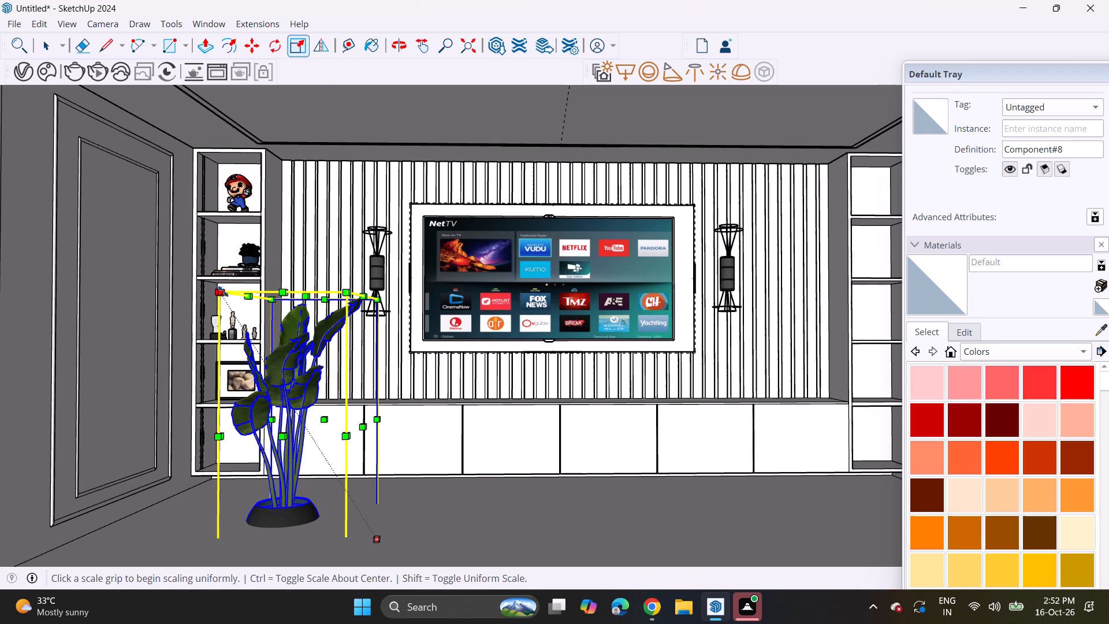
pyautogui.click(223, 291)
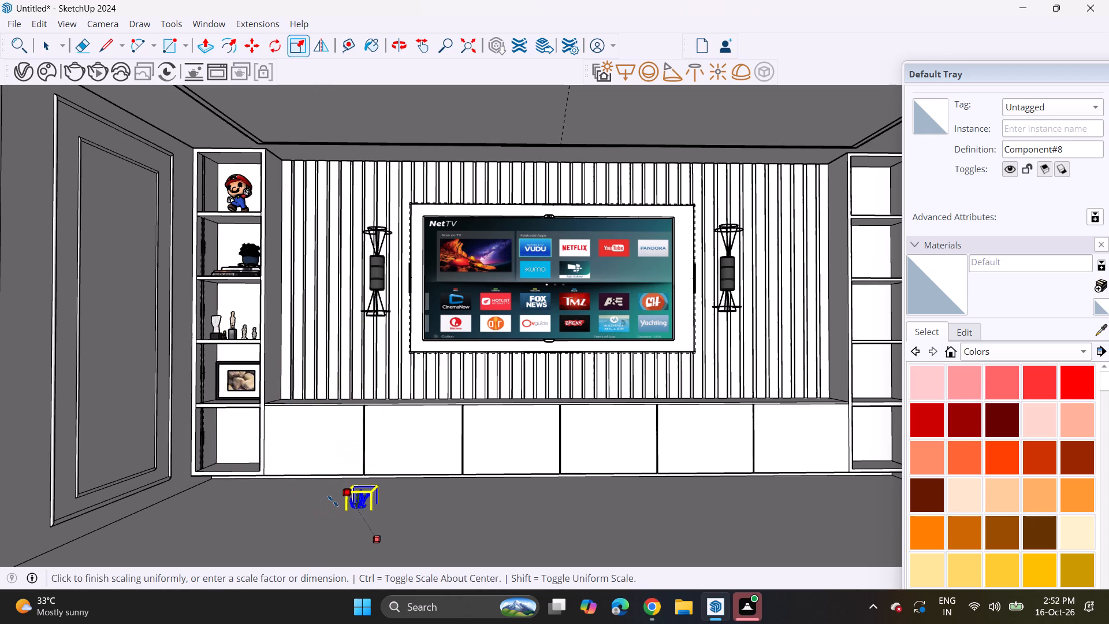
pyautogui.click(333, 501)
# Move the reduced plant into the left column's bottom compartment, standing its pot on the board, and deselect it.
pyautogui.click(256, 46)
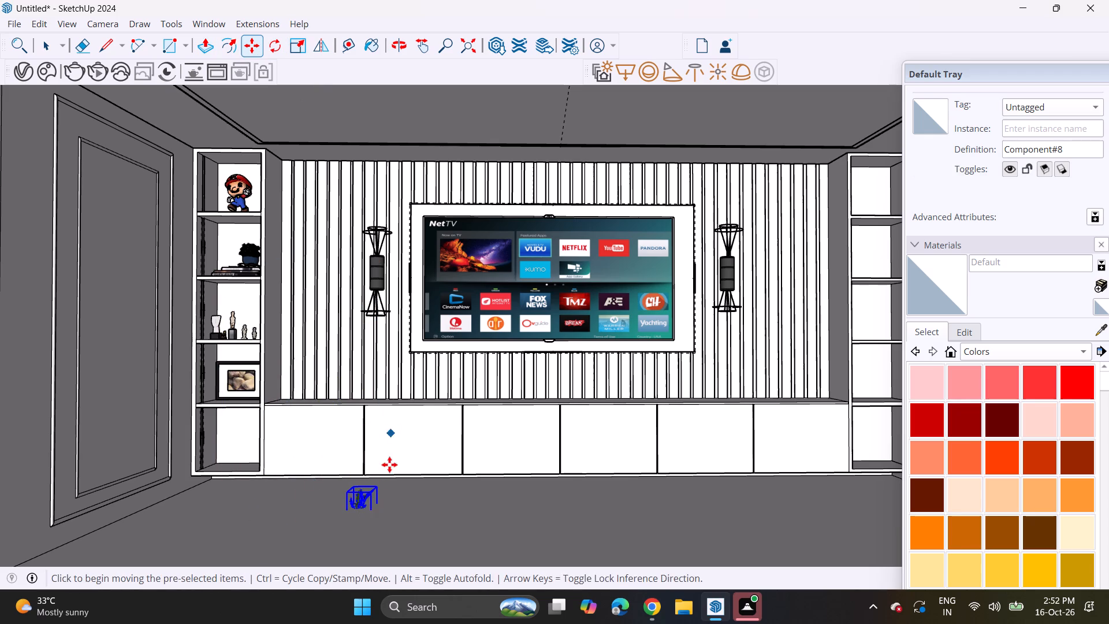
pyautogui.click(369, 513)
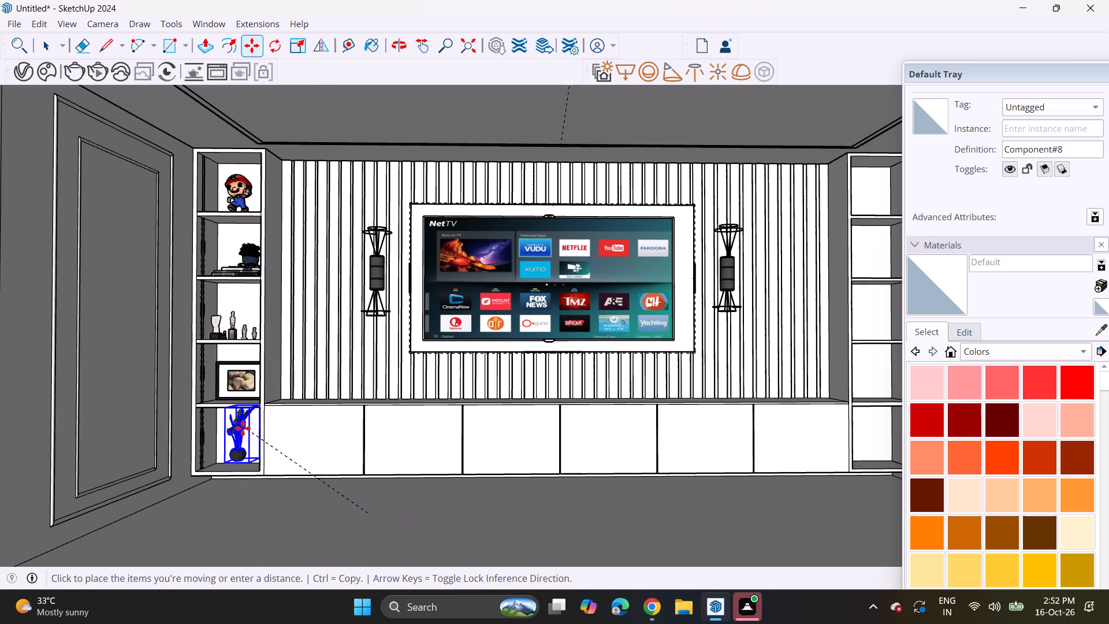
pyautogui.click(235, 437)
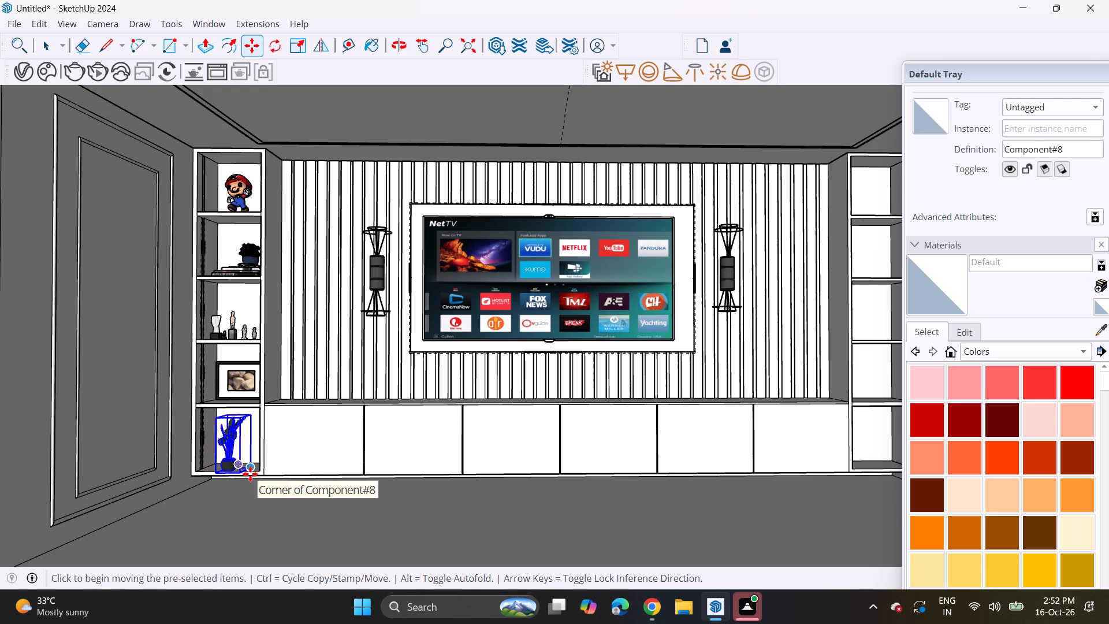
pyautogui.click(250, 474)
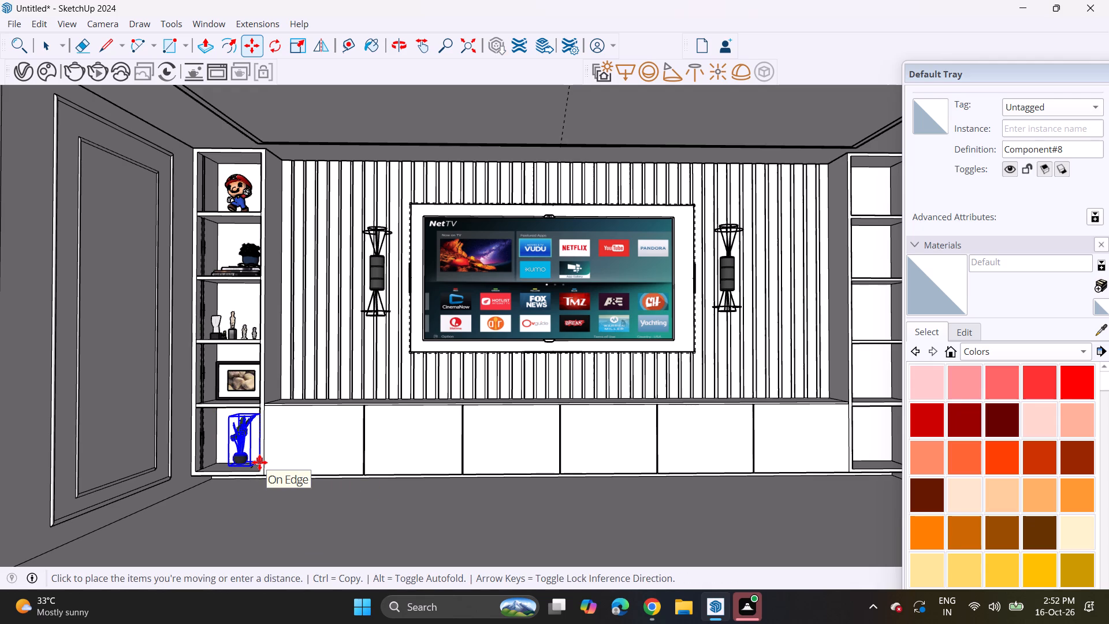
pyautogui.click(259, 462)
pyautogui.scroll(2, 245, 452)
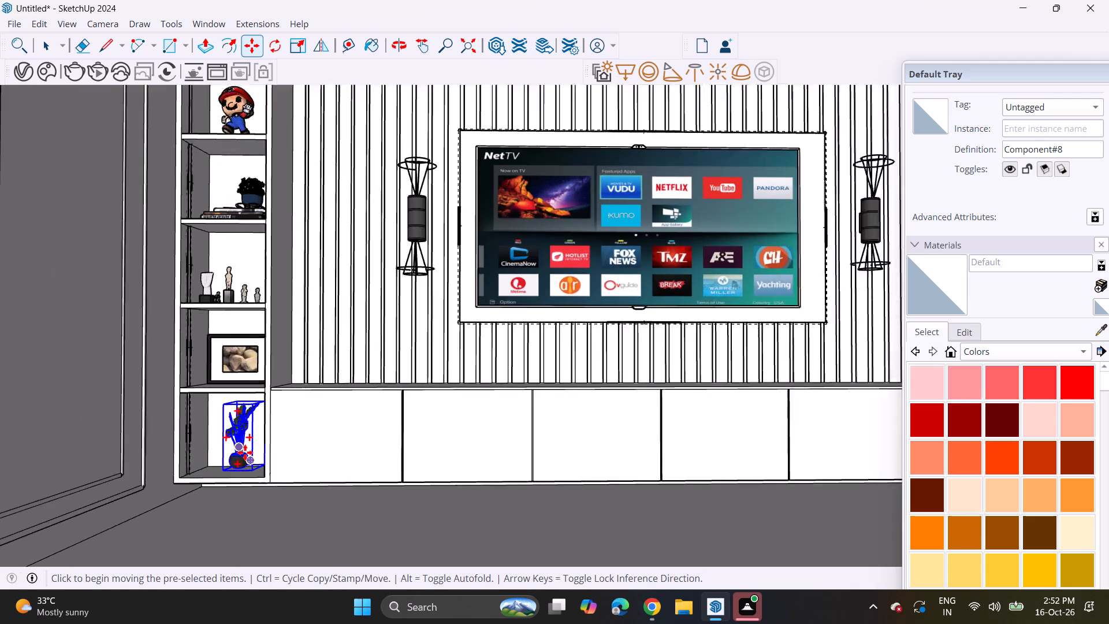
pyautogui.scroll(14, 245, 452)
pyautogui.click(235, 473)
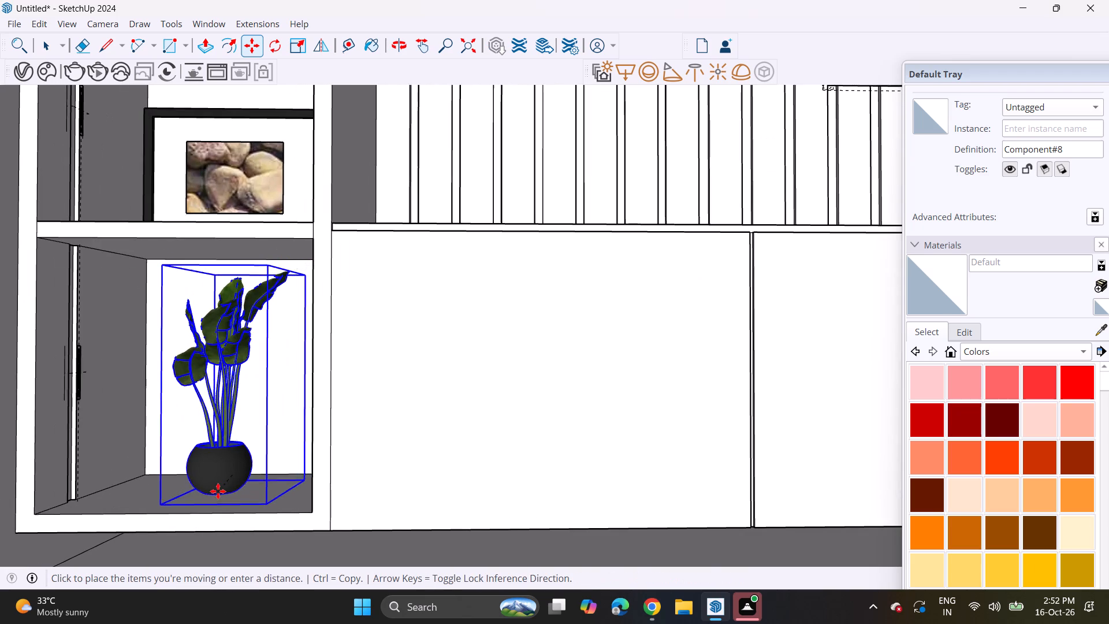
pyautogui.click(206, 493)
pyautogui.scroll(-12, 194, 407)
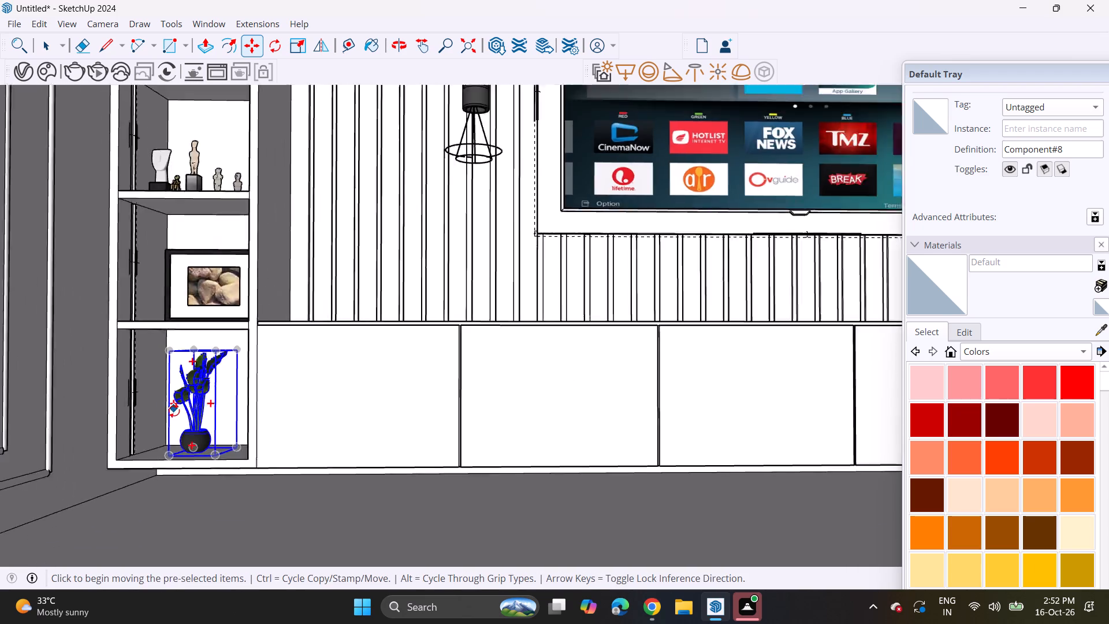
pyautogui.scroll(-9, 174, 411)
pyautogui.press('space')
pyautogui.click(232, 500)
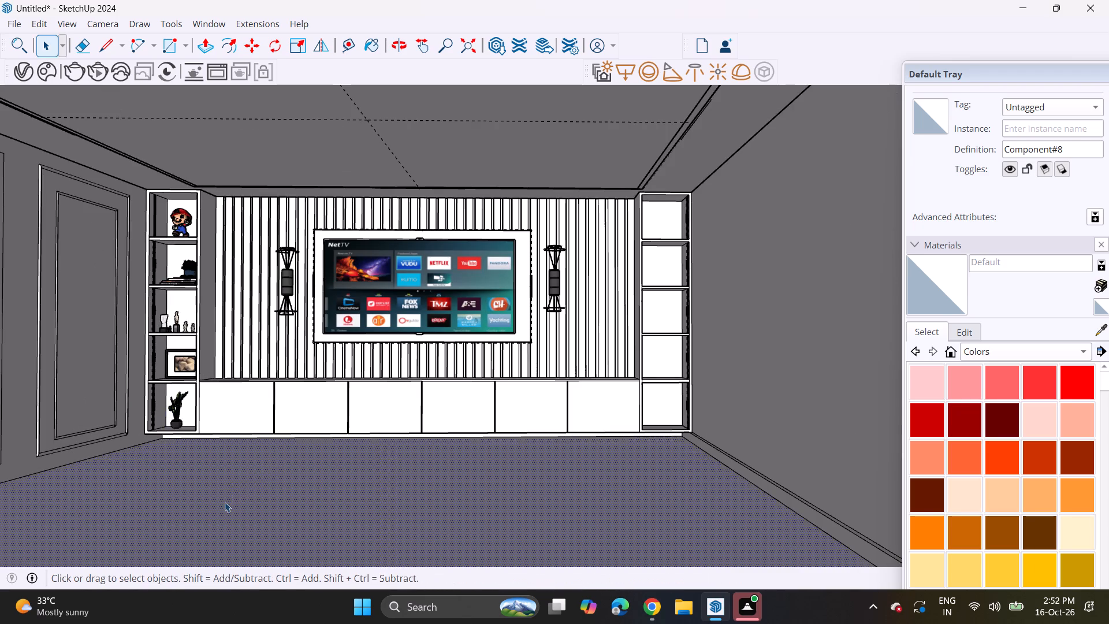
# Import the Component_8 (1) pair of potted plants and place it on the board of the right column's top compartment.
pyautogui.moveTo(233, 489); pyautogui.dragTo(275, 482, button='middle')
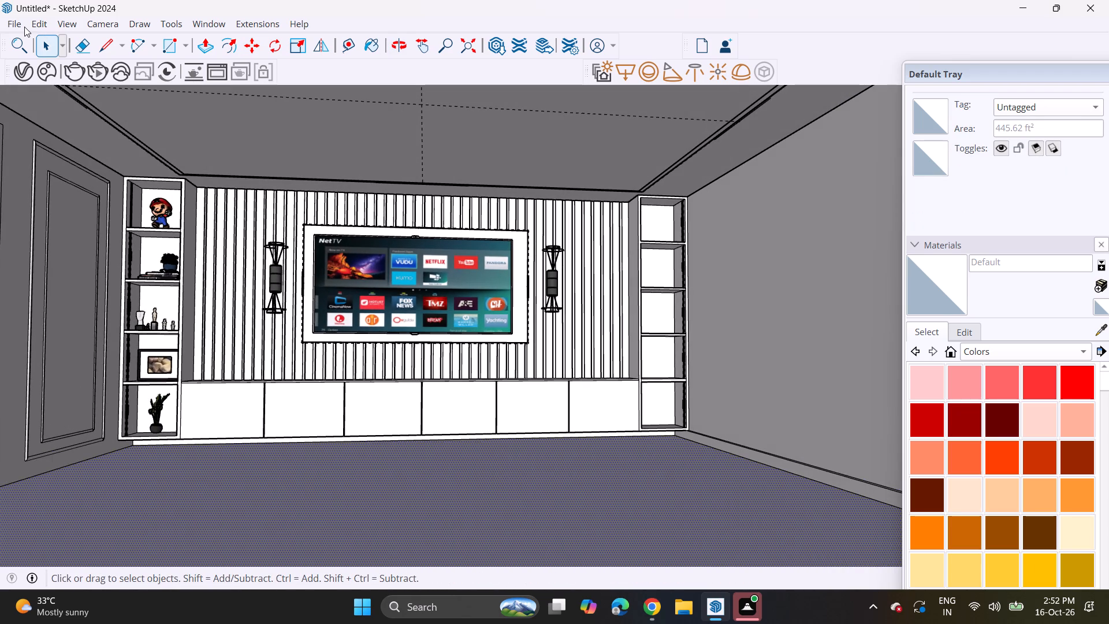
pyautogui.click(13, 27)
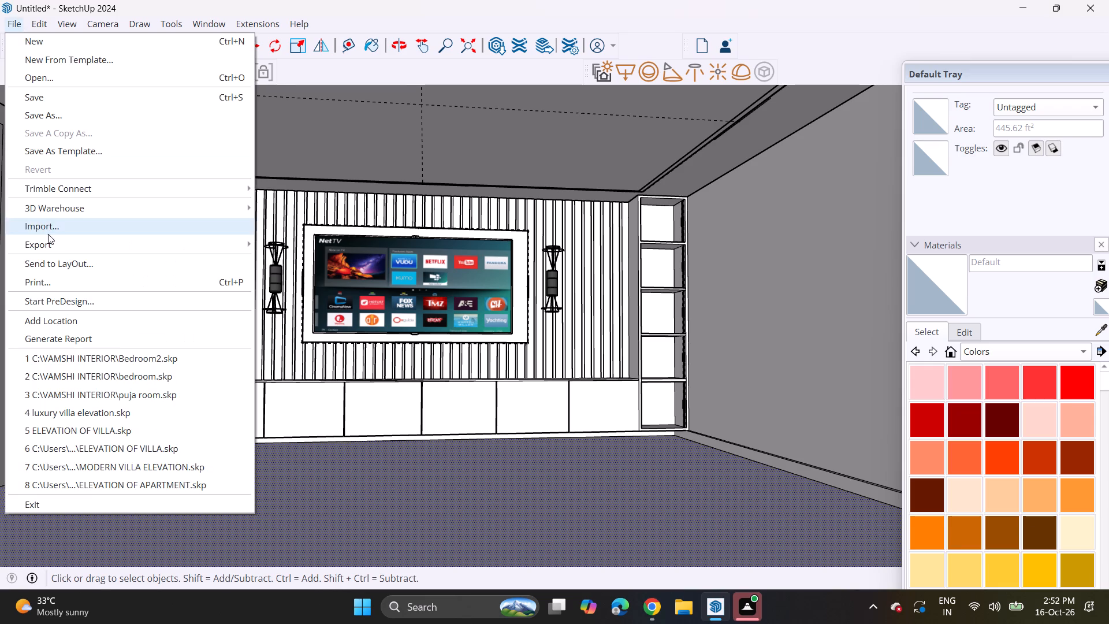
pyautogui.click(47, 232)
pyautogui.scroll(-3, 358, 244)
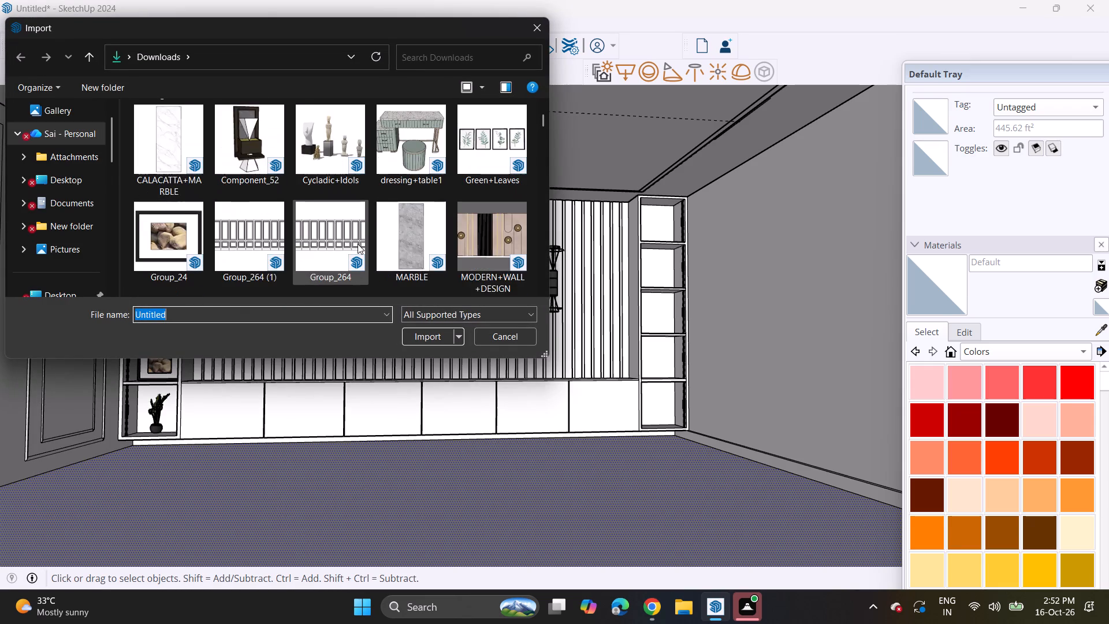
pyautogui.scroll(-6, 358, 244)
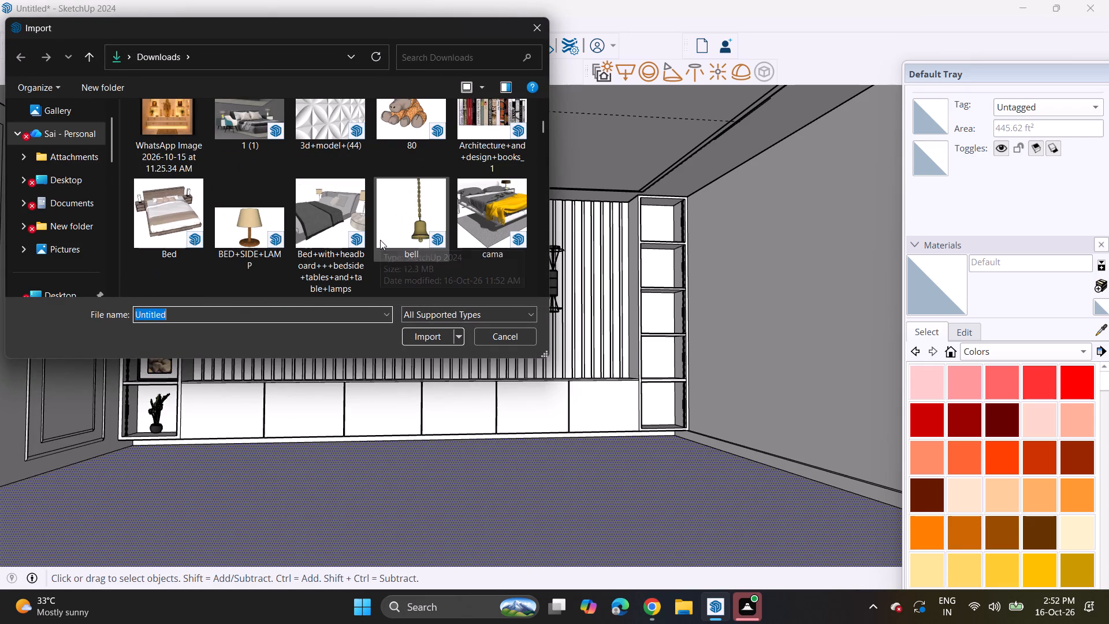
pyautogui.scroll(-3, 381, 222)
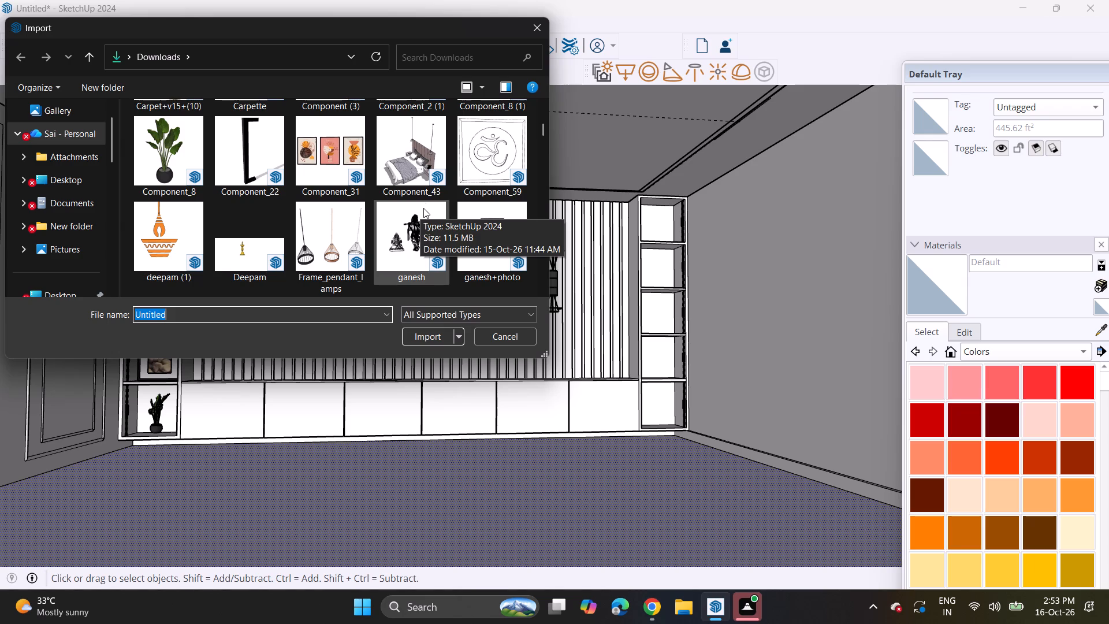
pyautogui.scroll(2, 425, 208)
pyautogui.click(488, 155)
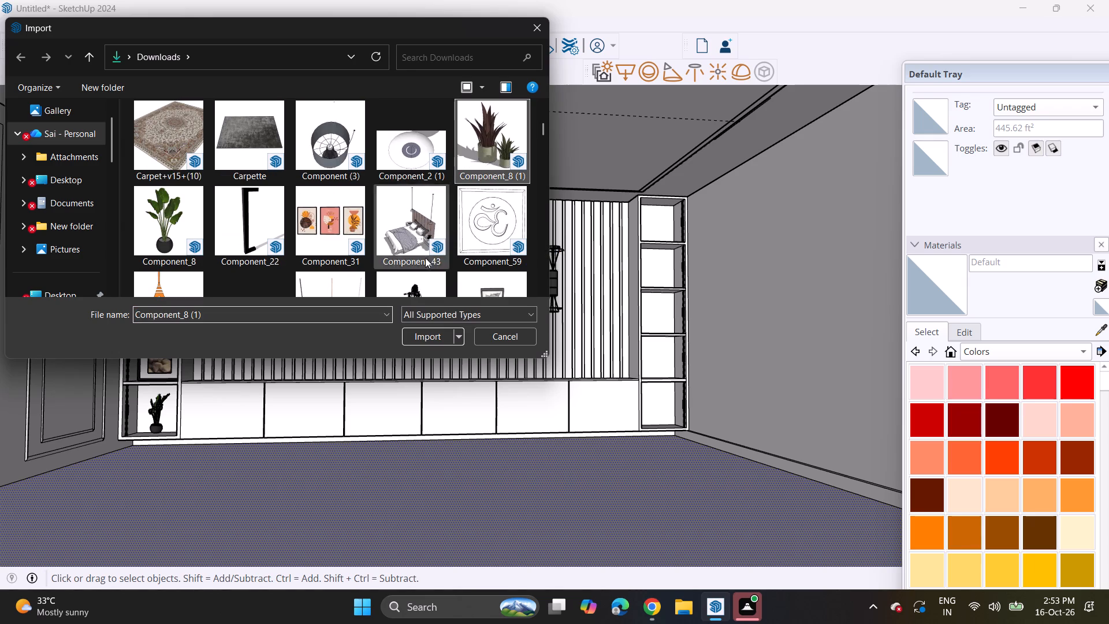
pyautogui.click(418, 334)
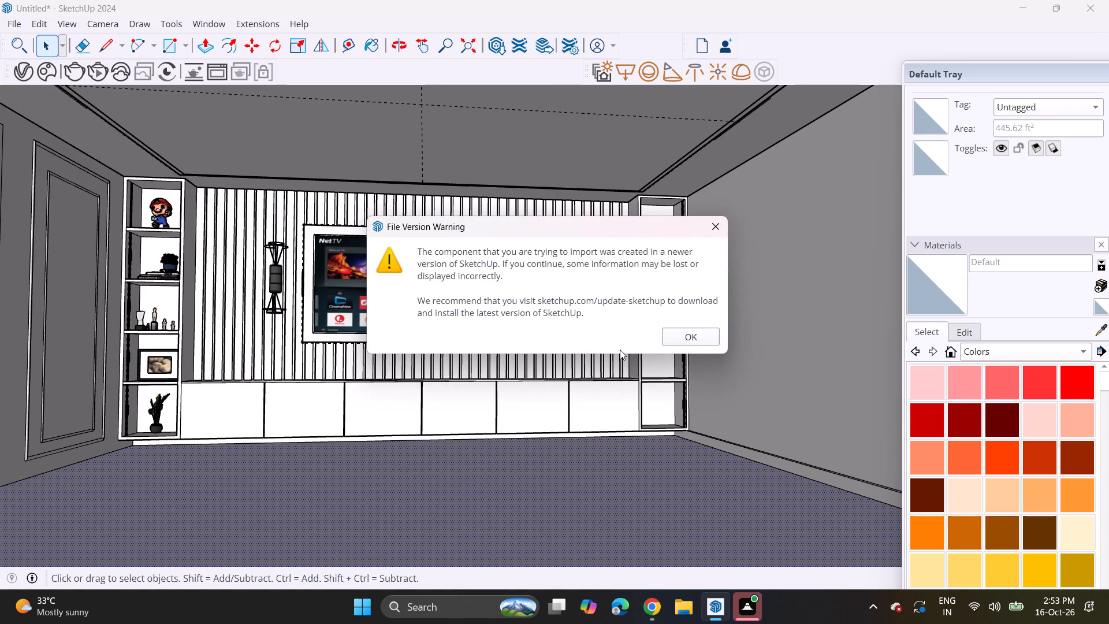
pyautogui.click(684, 341)
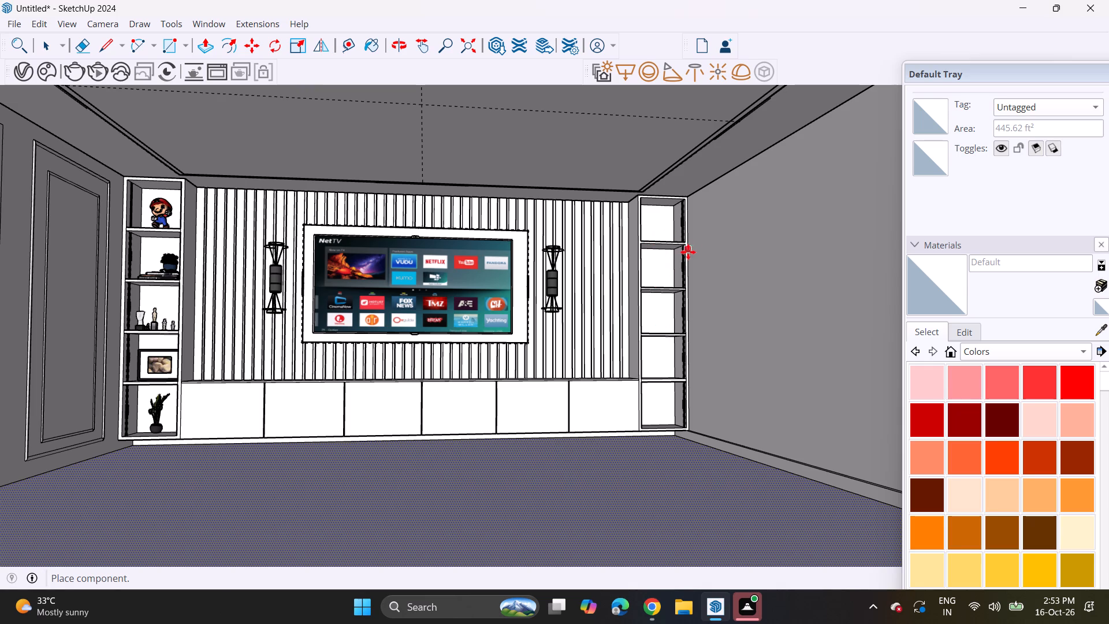
pyautogui.scroll(2, 636, 240)
pyautogui.moveTo(647, 229); pyautogui.dragTo(638, 273, button='middle')
pyautogui.scroll(8, 651, 237)
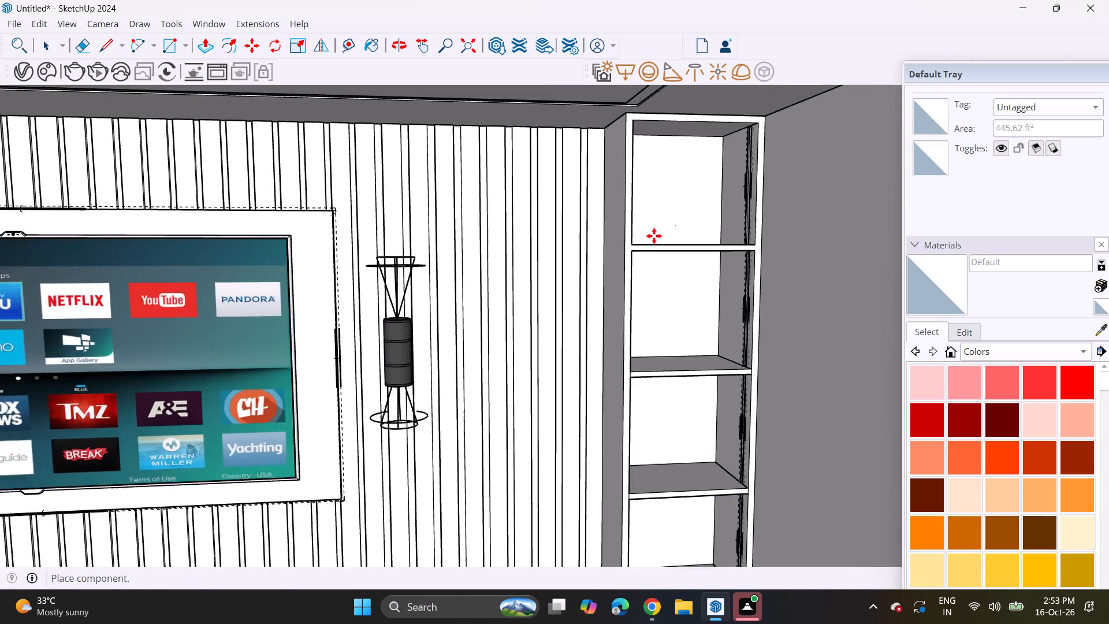
pyautogui.scroll(8, 675, 232)
pyautogui.moveTo(664, 245); pyautogui.dragTo(659, 282, button='middle')
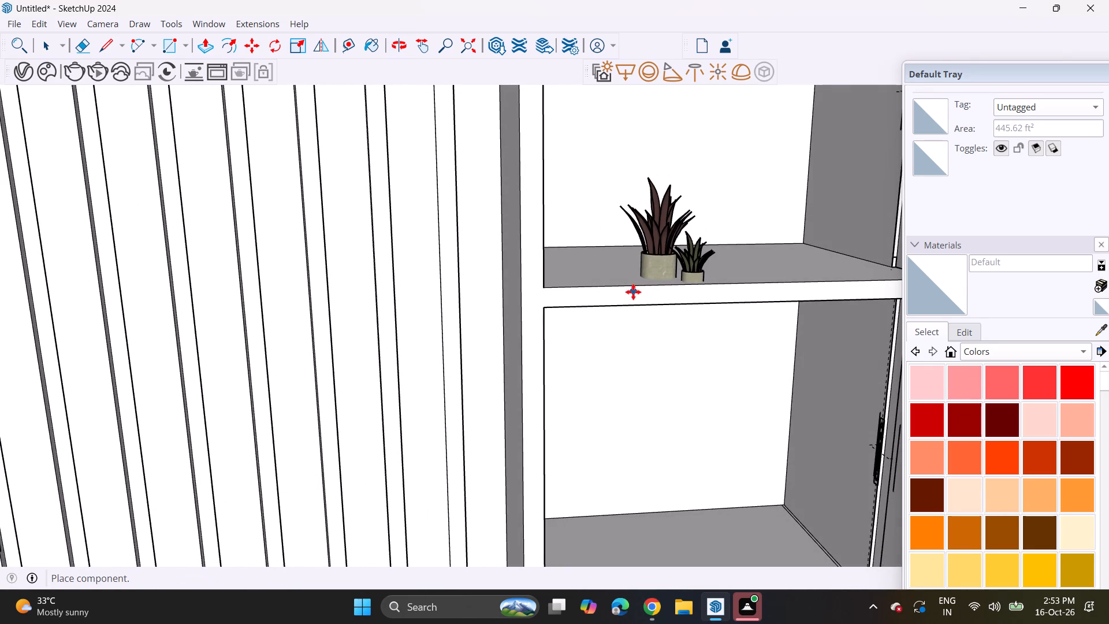
pyautogui.click(628, 283)
# Scale the pair of potted plants up uniformly from its upper corner to roughly double its size.
pyautogui.click(298, 44)
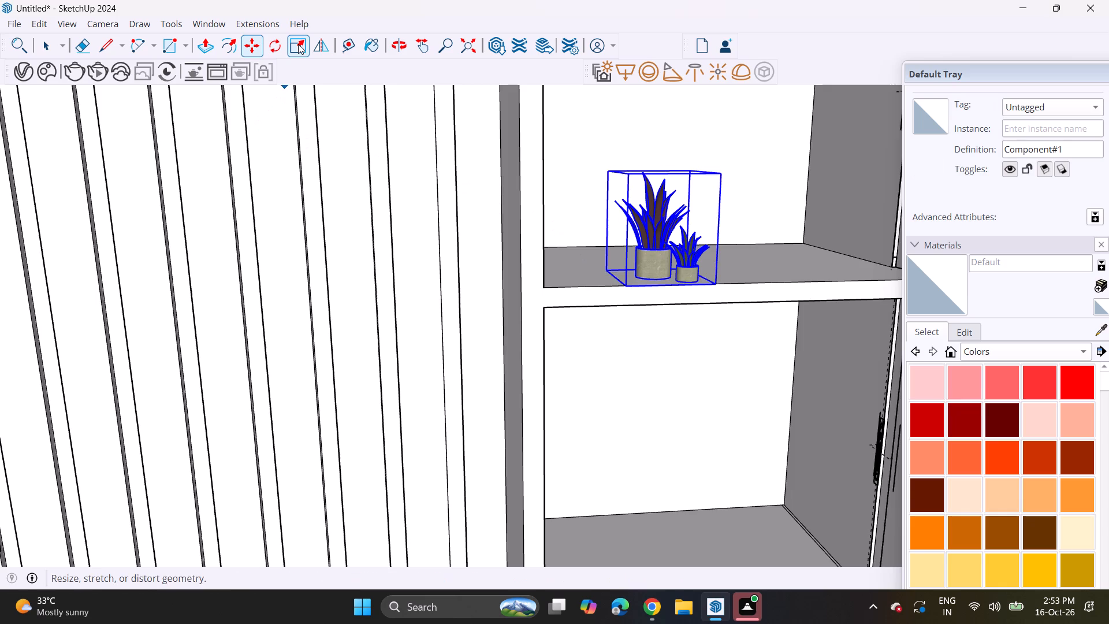
pyautogui.click(722, 174)
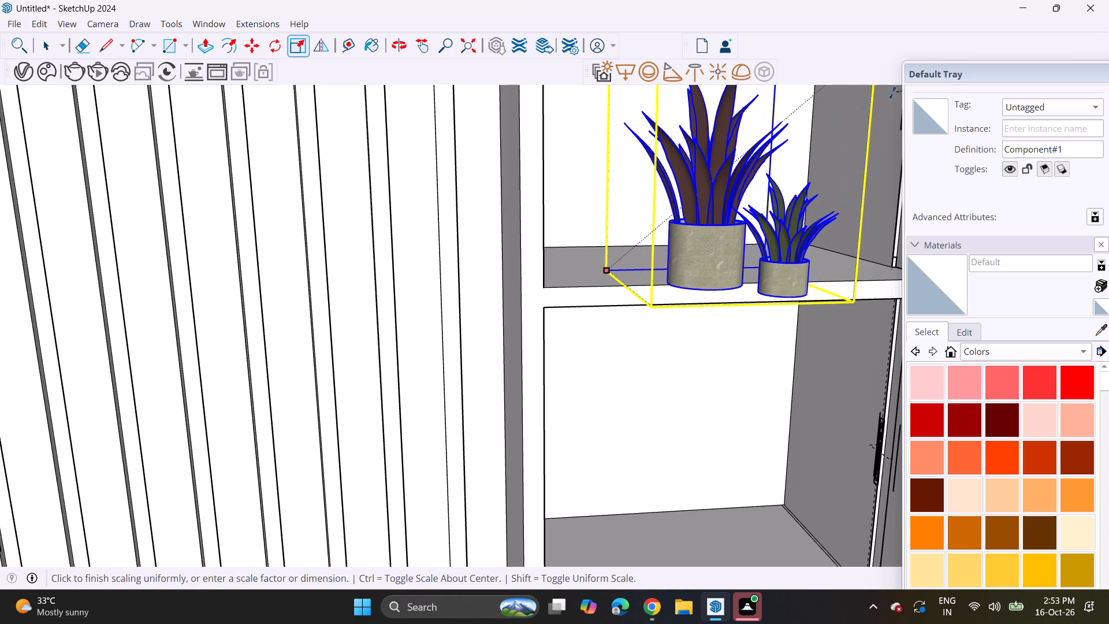
pyautogui.click(877, 102)
# Move the enlarged plants back onto the board of the right column's top compartment, aligned with its front edge.
pyautogui.click(254, 39)
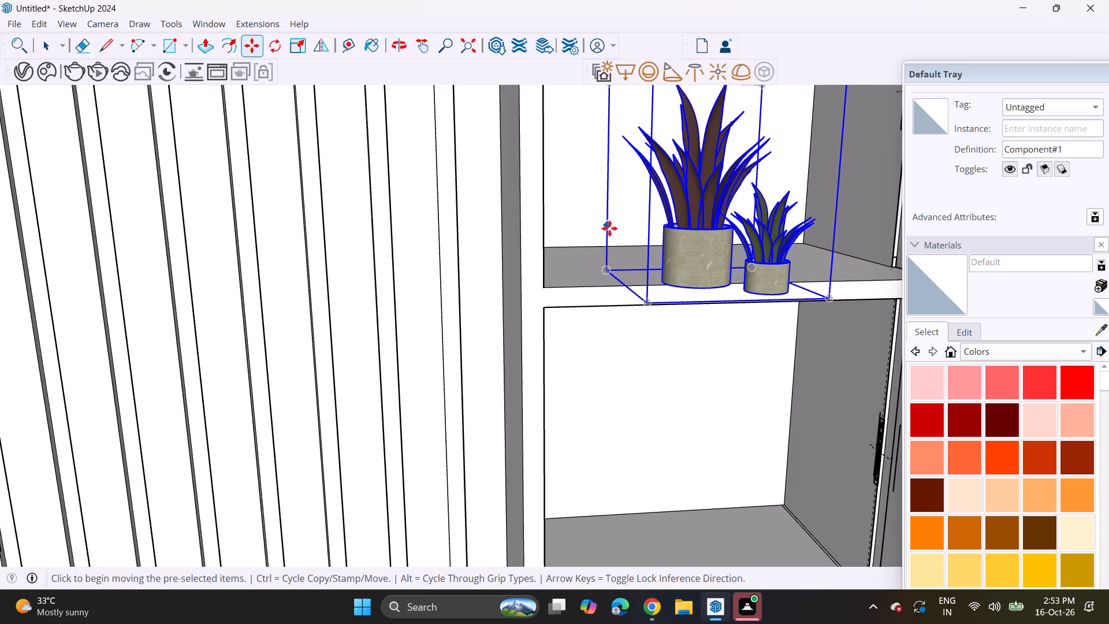
pyautogui.click(648, 310)
pyautogui.click(634, 289)
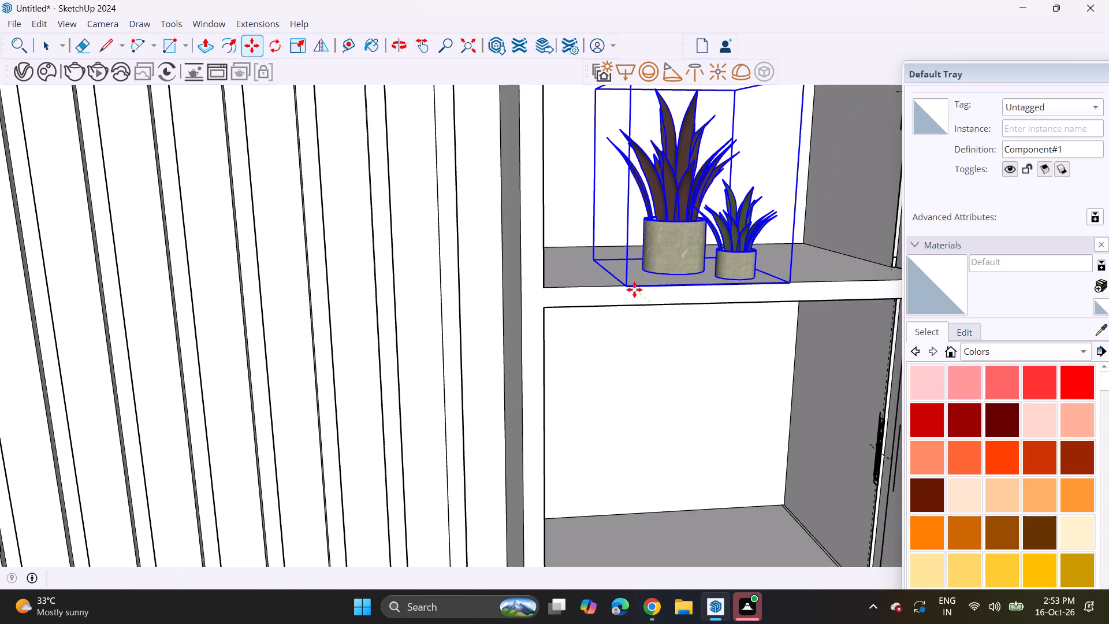
pyautogui.scroll(-4, 616, 296)
pyautogui.moveTo(628, 374); pyautogui.dragTo(620, 309, button='middle')
pyautogui.scroll(-11, 620, 309)
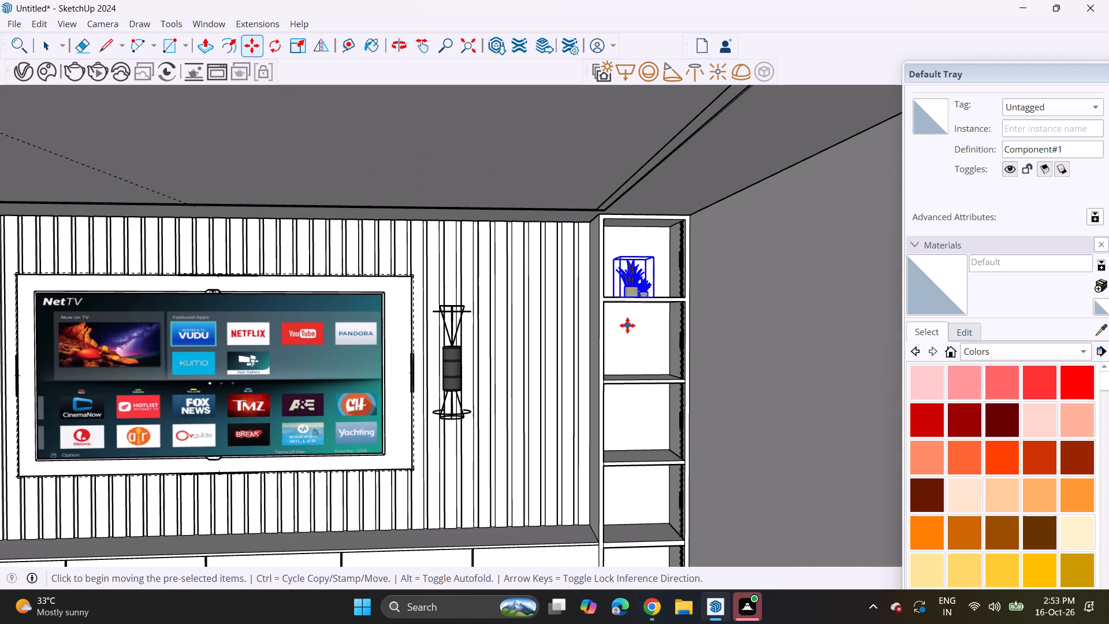
# Import the interior+plants_leaves_small model and place it on the board of the right column's third compartment from the top.
pyautogui.scroll(-1, 555, 375)
pyautogui.keyDown('shift'); pyautogui.moveTo(311, 336); pyautogui.dragTo(406, 282, button='middle'); pyautogui.keyUp('shift')
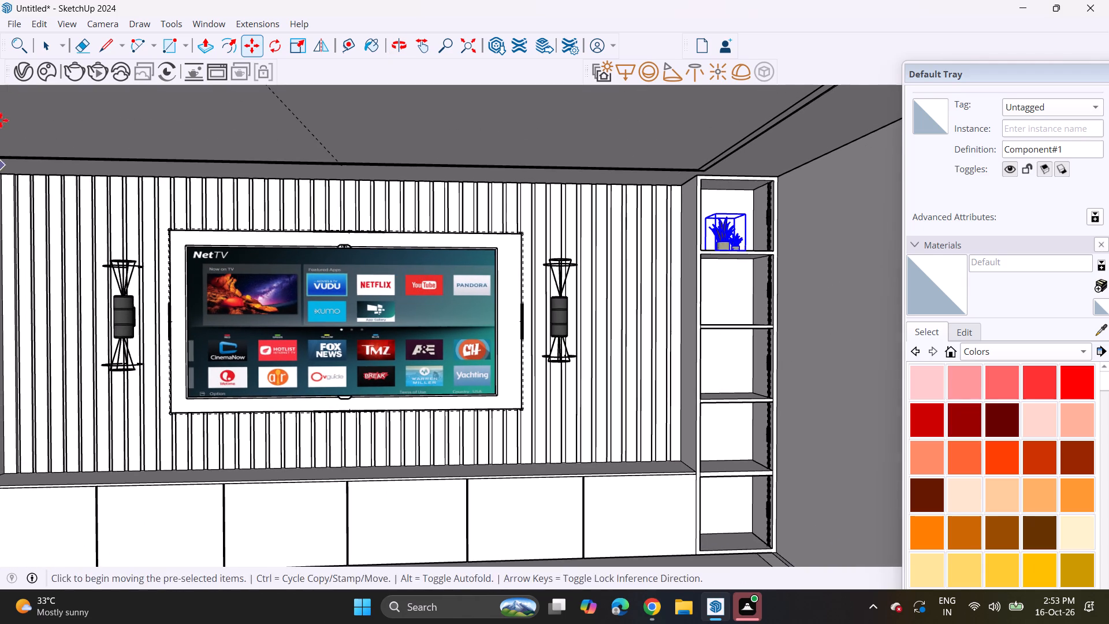
pyautogui.click(5, 31)
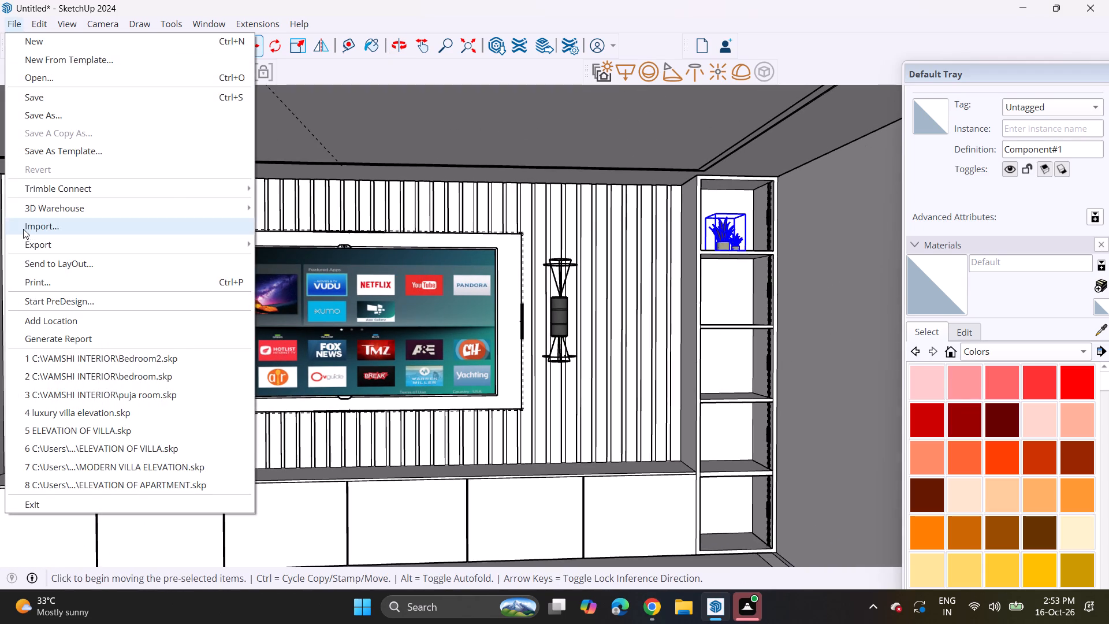
pyautogui.click(23, 229)
pyautogui.scroll(-5, 226, 220)
pyautogui.scroll(-1, 369, 232)
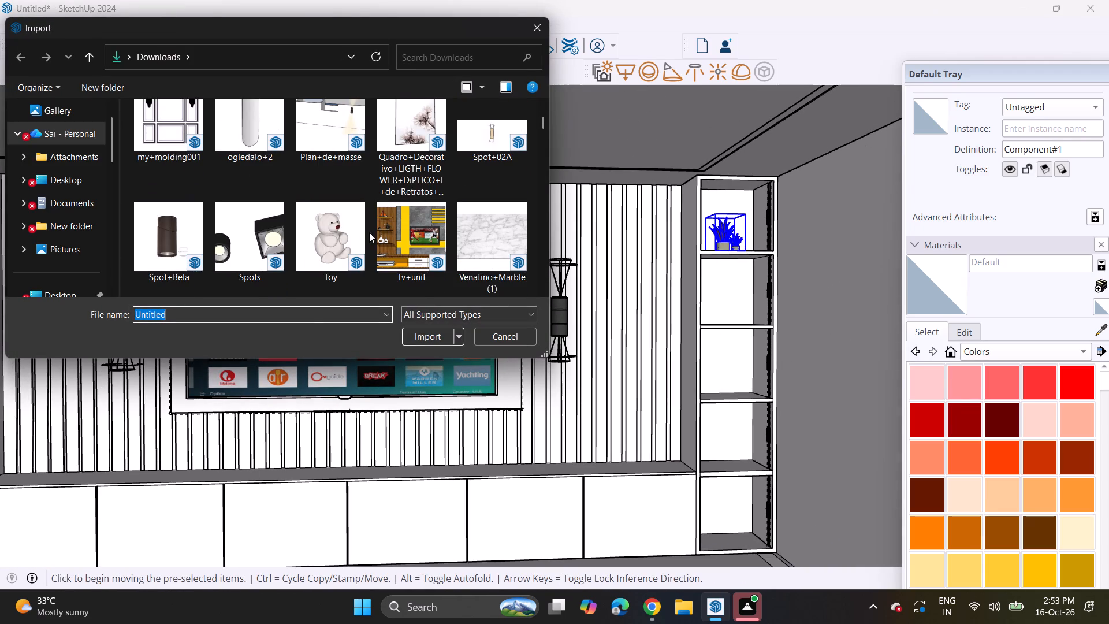
pyautogui.scroll(5, 454, 196)
pyautogui.scroll(-4, 451, 228)
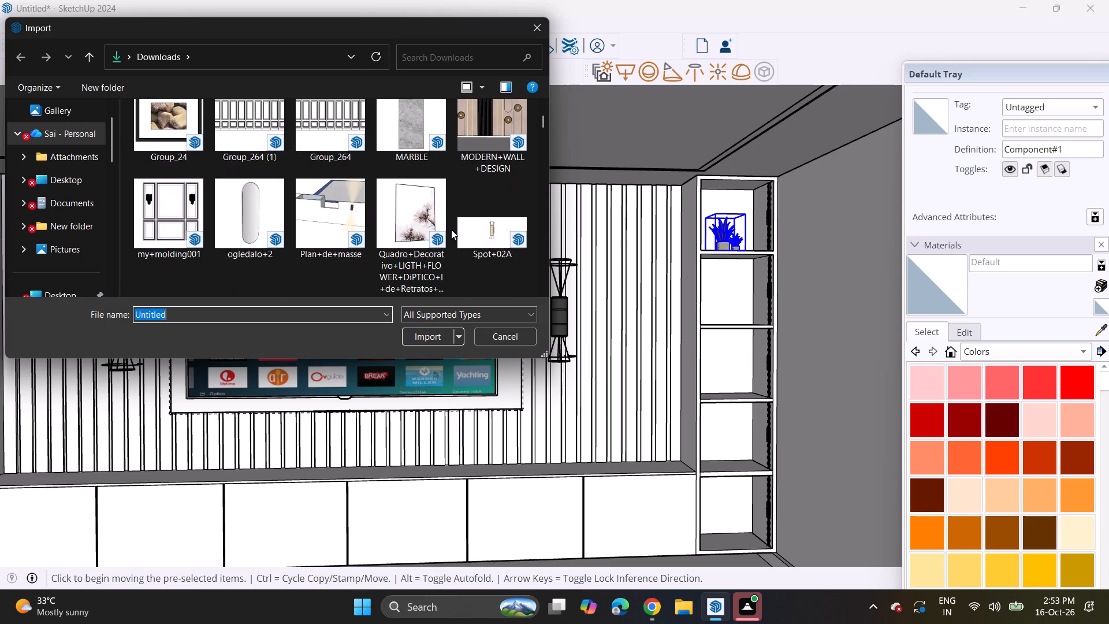
pyautogui.scroll(-7, 451, 229)
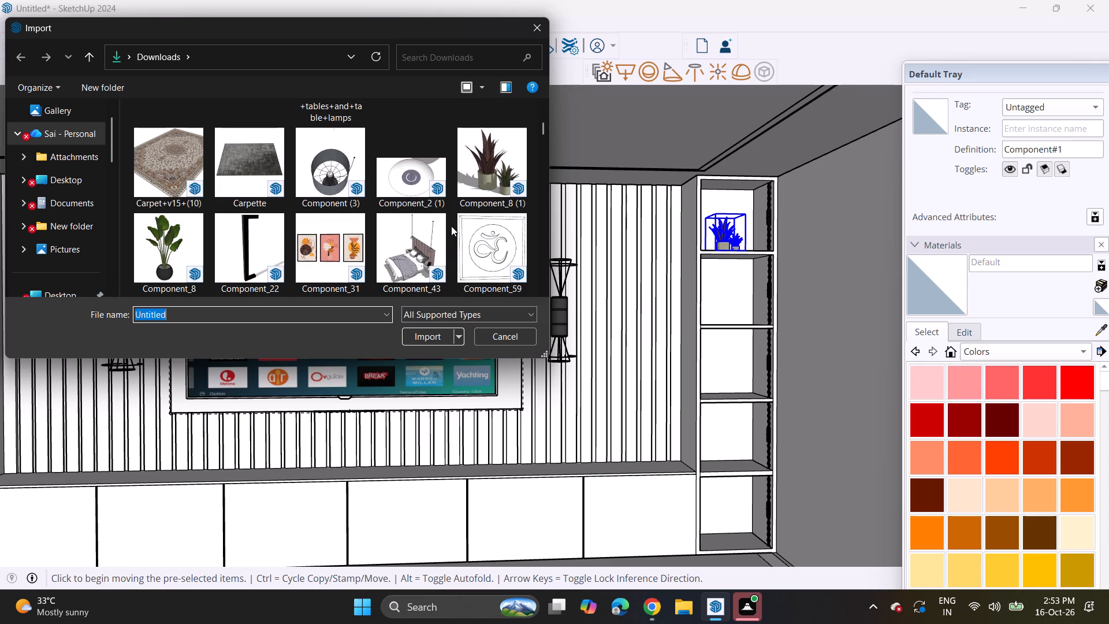
pyautogui.scroll(-2, 451, 226)
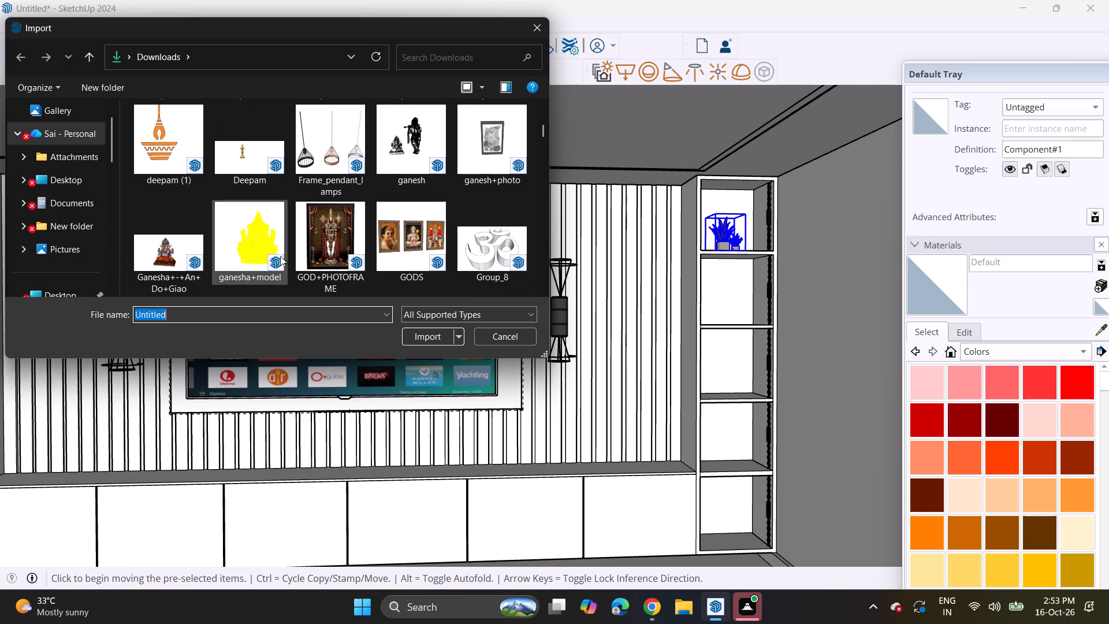
pyautogui.scroll(-1, 387, 208)
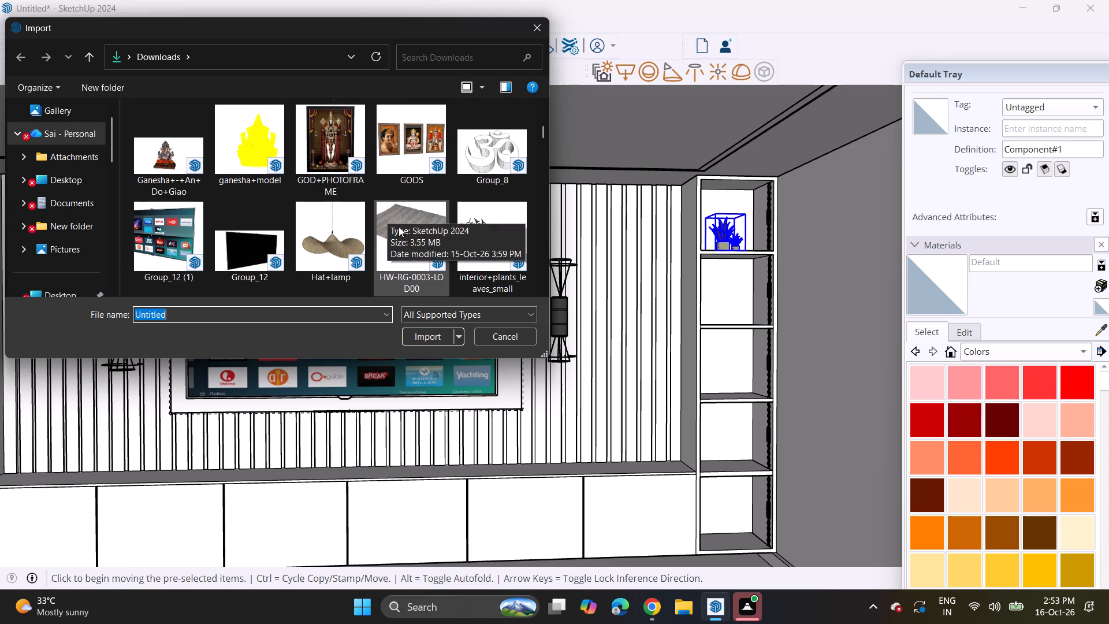
pyautogui.click(491, 214)
pyautogui.click(434, 339)
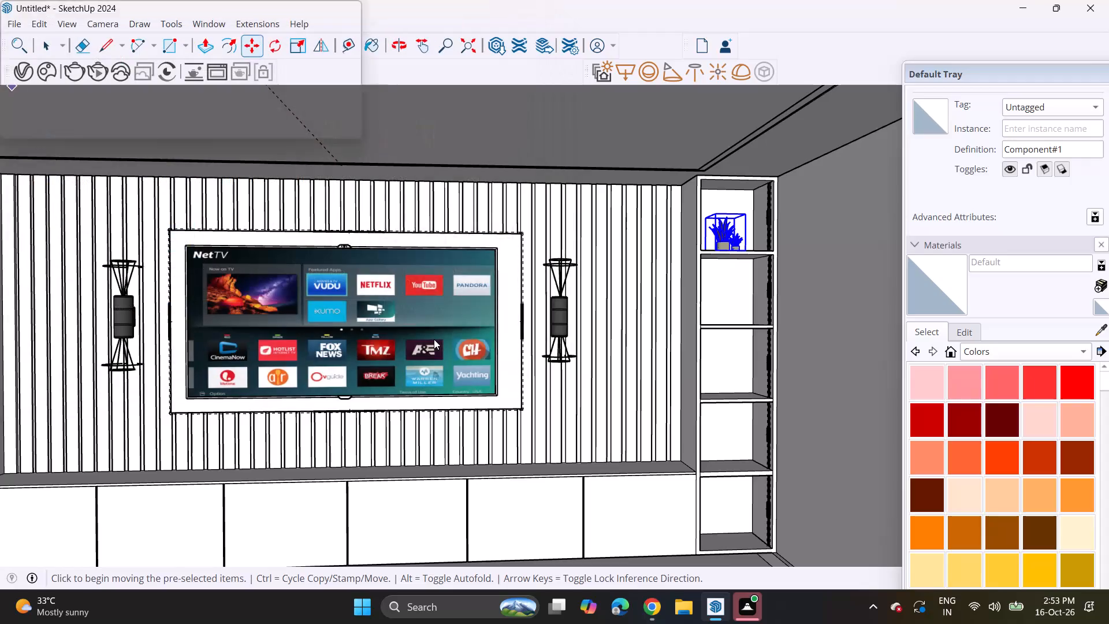
pyautogui.click(681, 342)
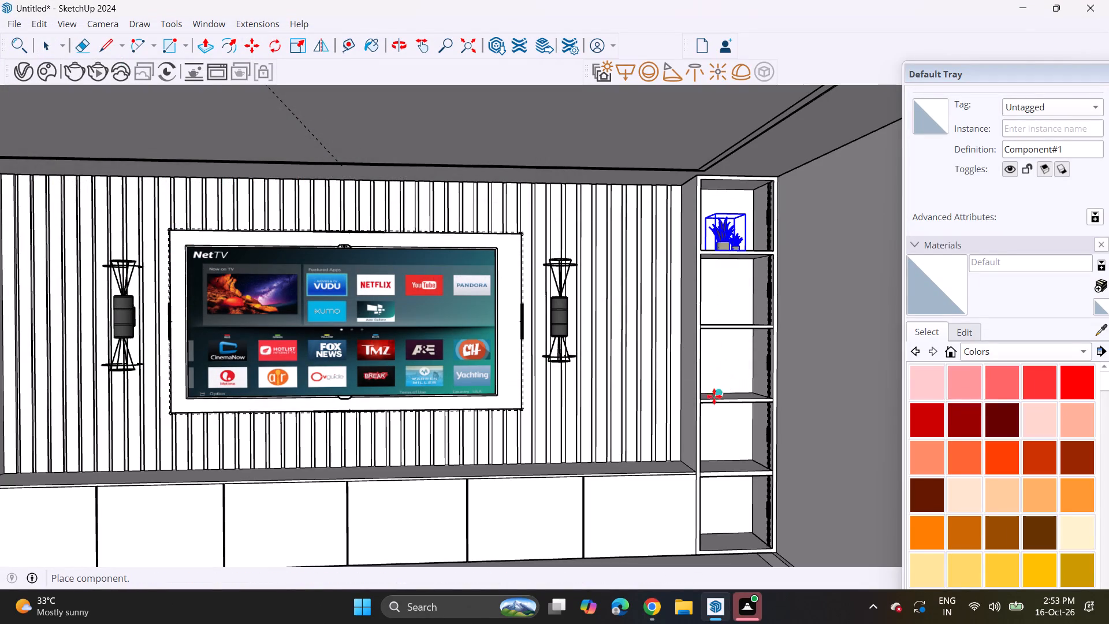
pyautogui.click(705, 403)
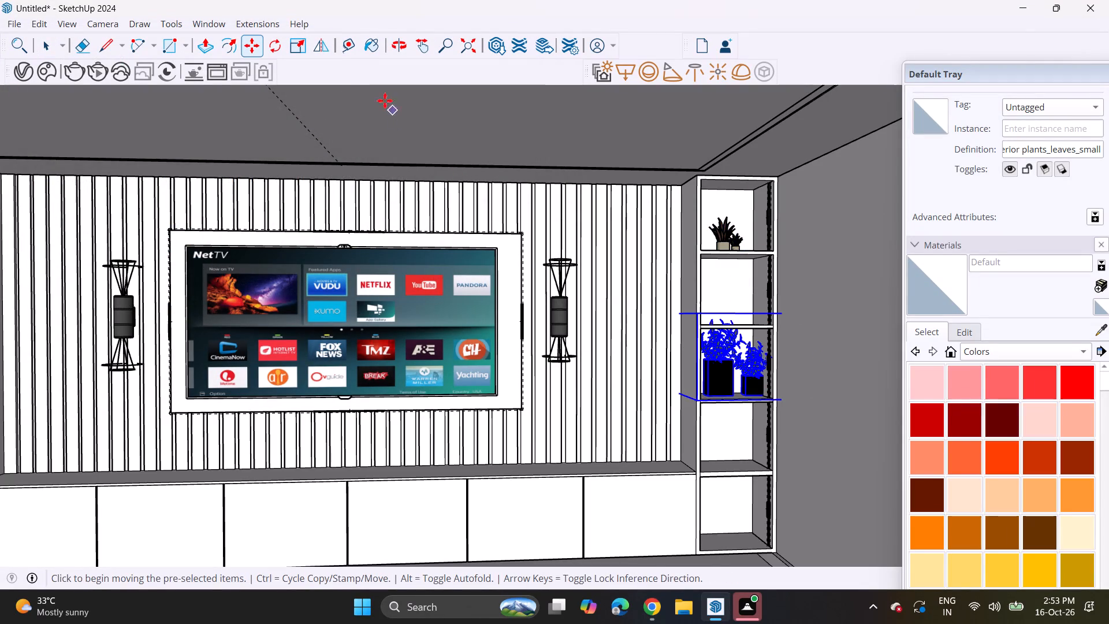
# Scale the newly imported leafy plants down uniformly from an upper corner to roughly half their size.
pyautogui.click(301, 38)
pyautogui.click(817, 313)
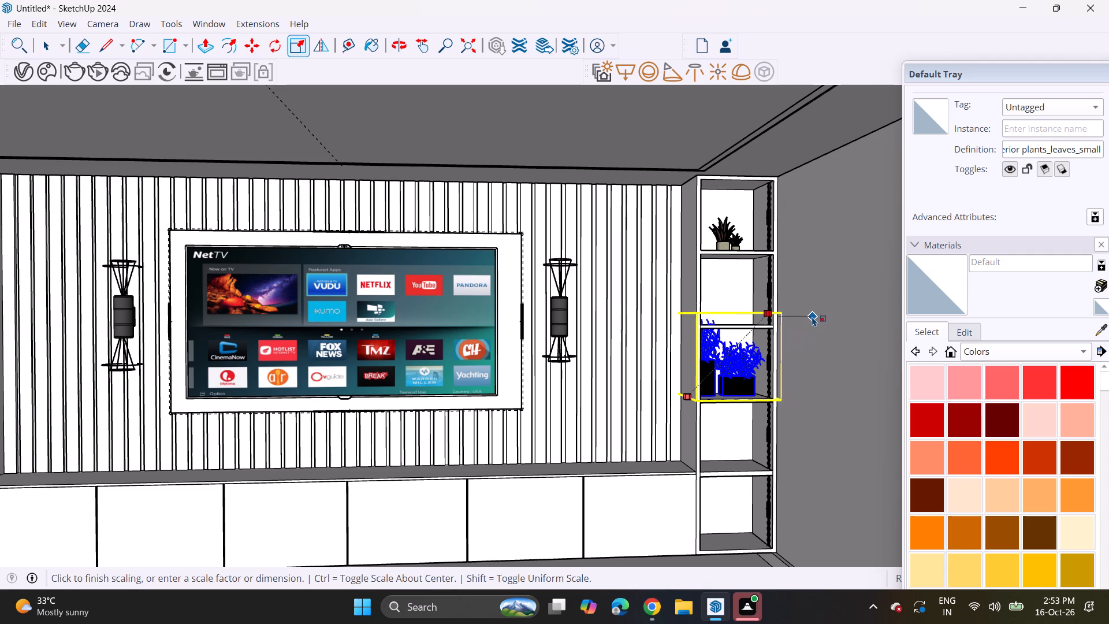
pyautogui.press('Tab')
pyautogui.press('`')
pyautogui.press('Escape')
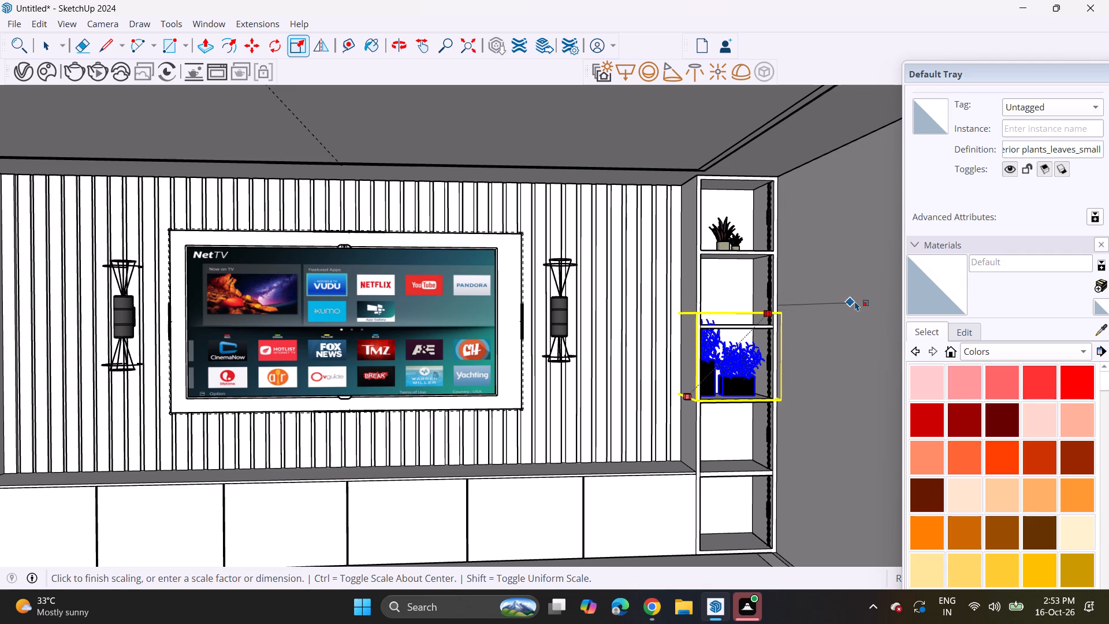
pyautogui.press('Escape')
pyautogui.click(839, 315)
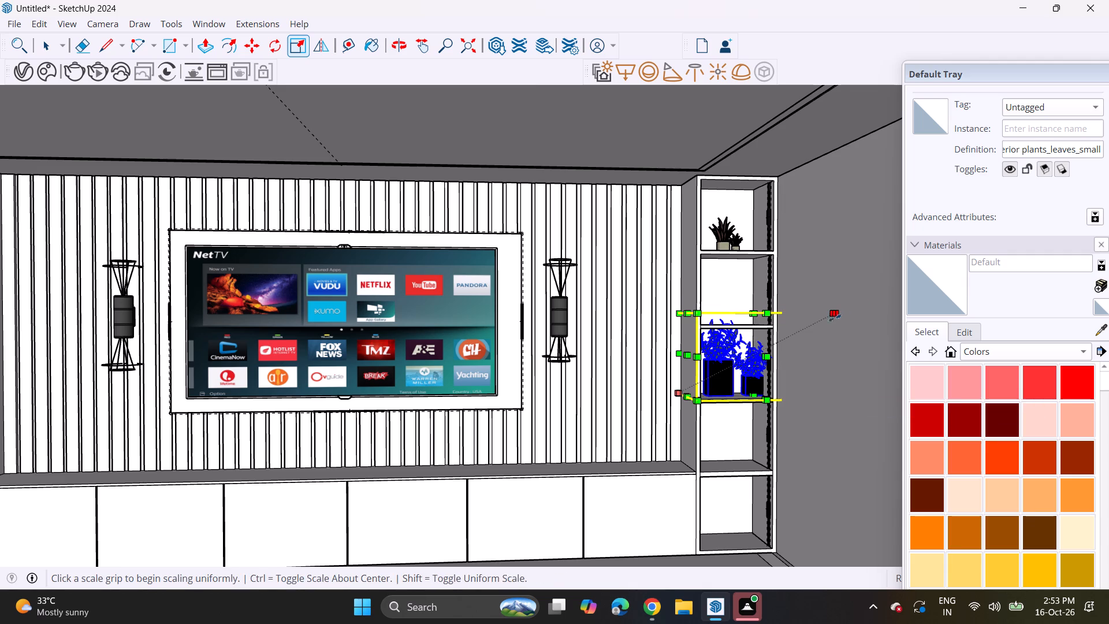
pyautogui.click(757, 371)
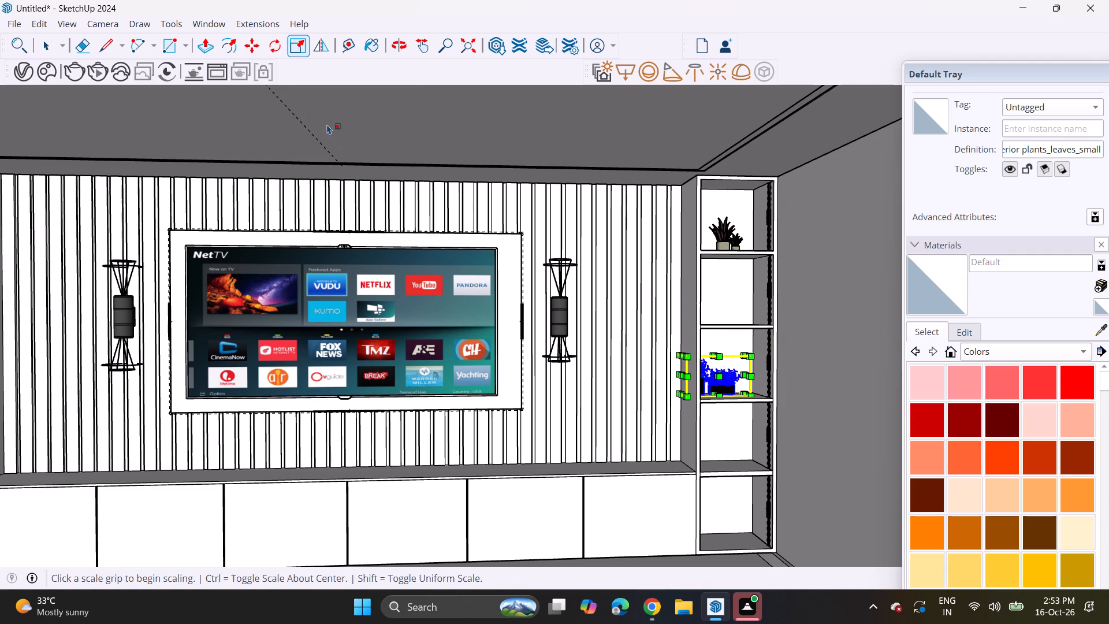
# Move the reduced leafy plants by their lower corner onto the front inner corner of the right column's third-compartment board.
pyautogui.click(247, 35)
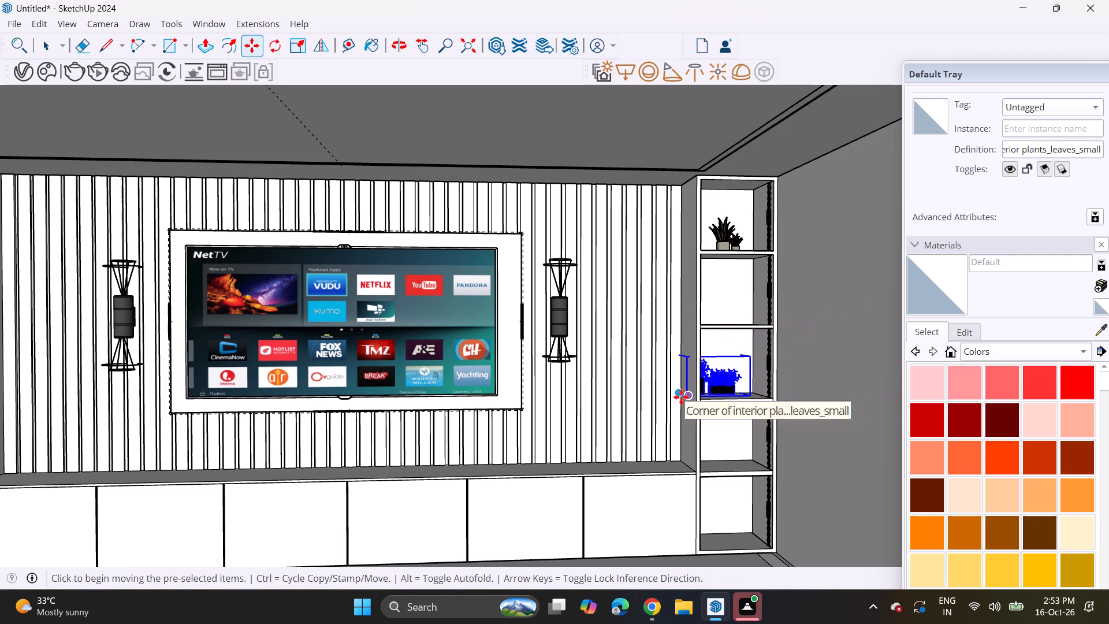
pyautogui.click(686, 400)
pyautogui.click(705, 400)
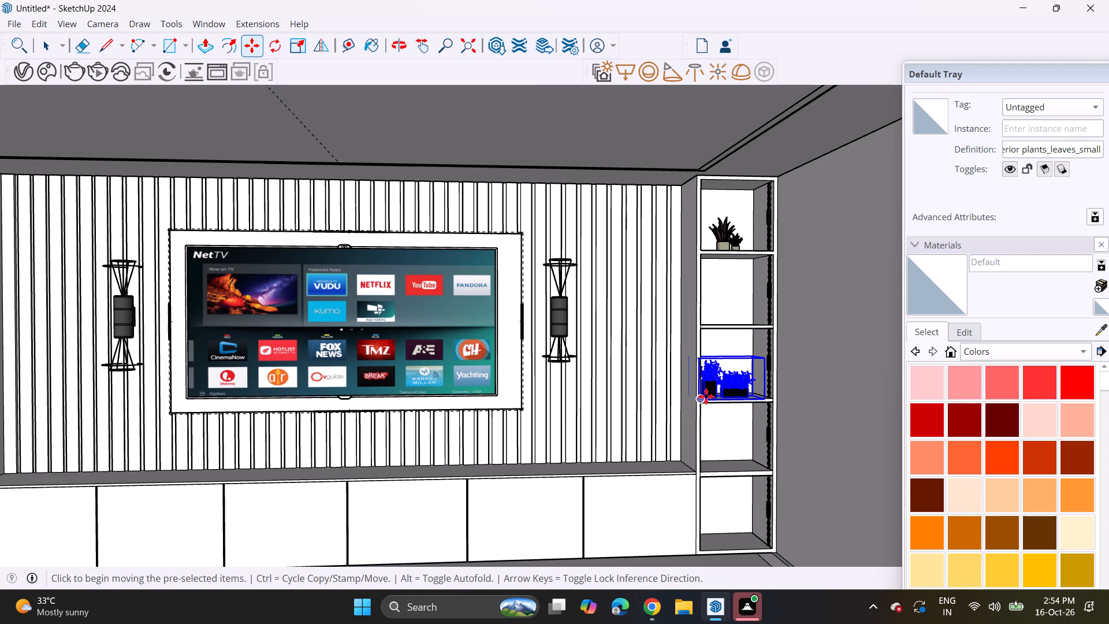
pyautogui.press('space')
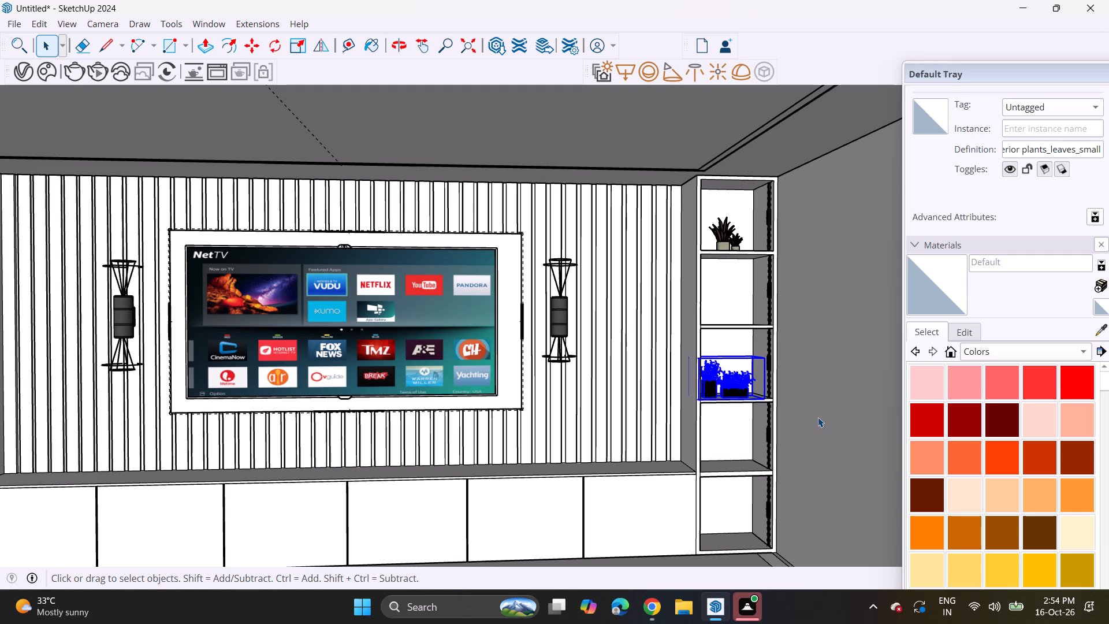
# Import the Lamps model and place it at the right column's third compartment.
pyautogui.click(9, 20)
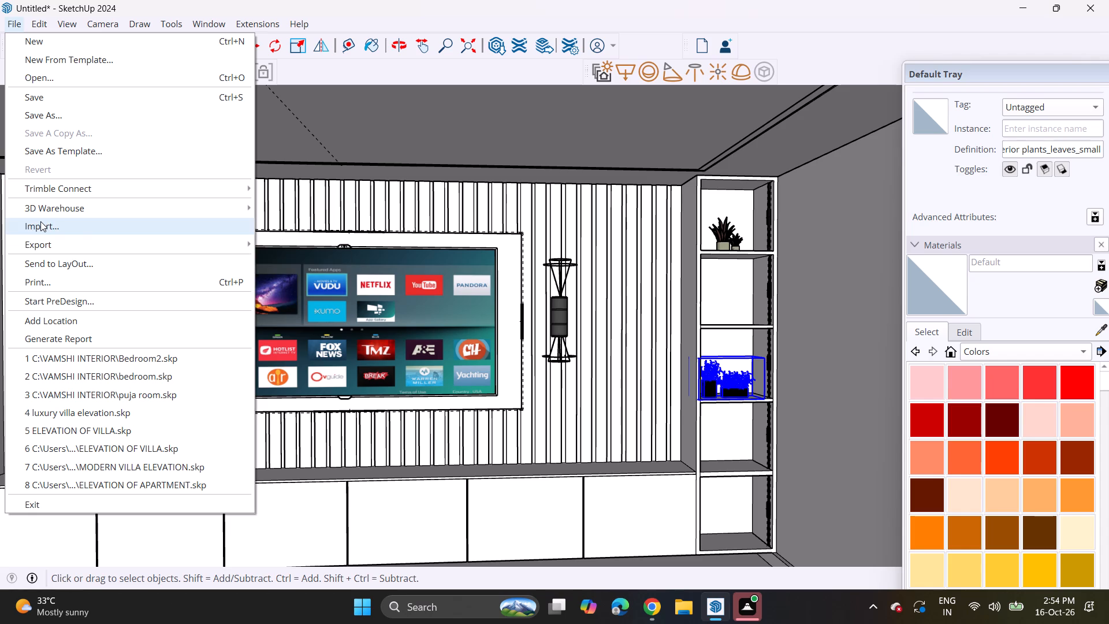
pyautogui.press('space')
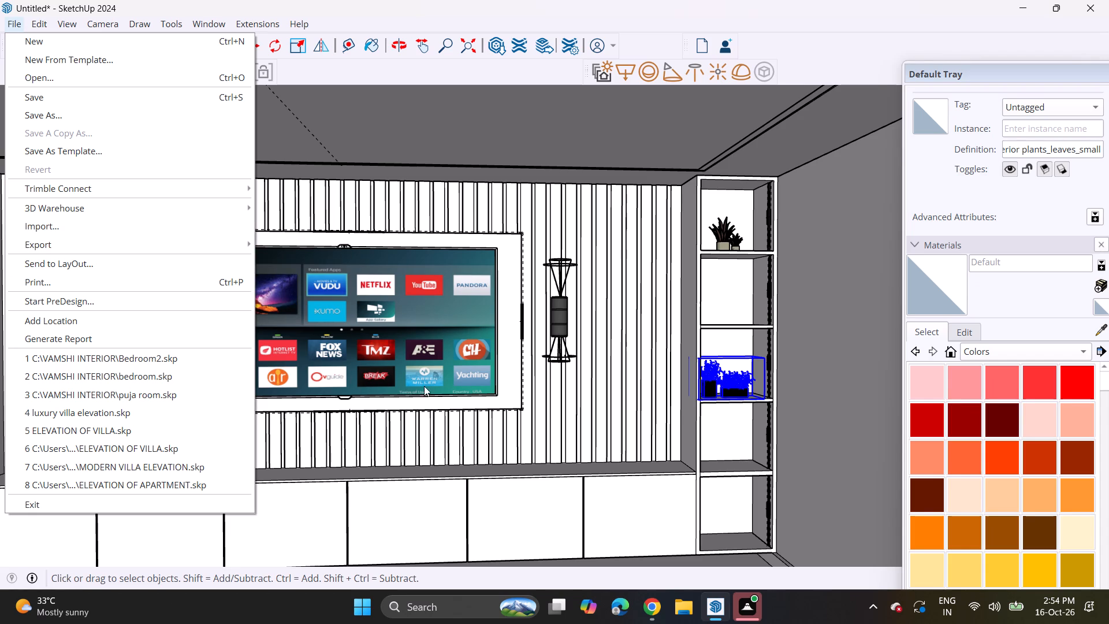
pyautogui.click(76, 231)
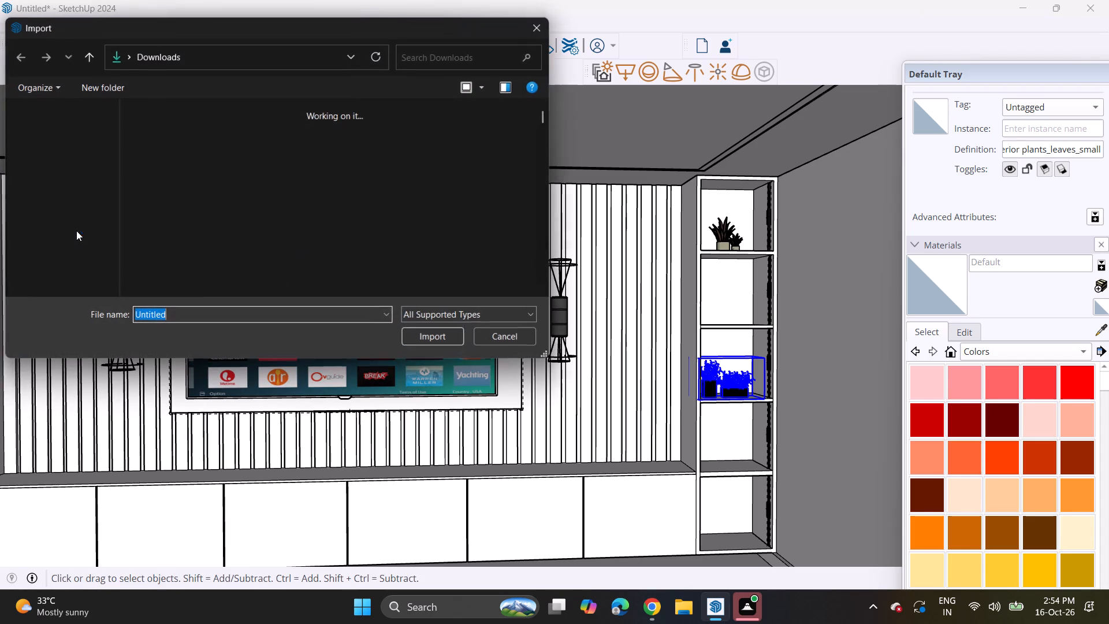
pyautogui.scroll(-6, 261, 210)
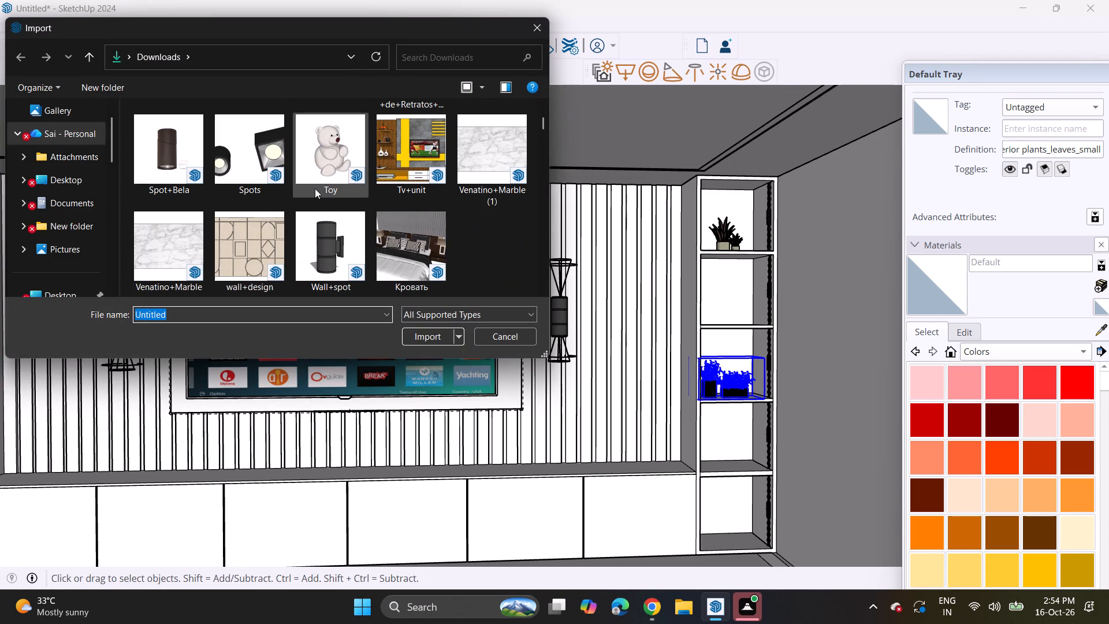
pyautogui.scroll(-6, 329, 239)
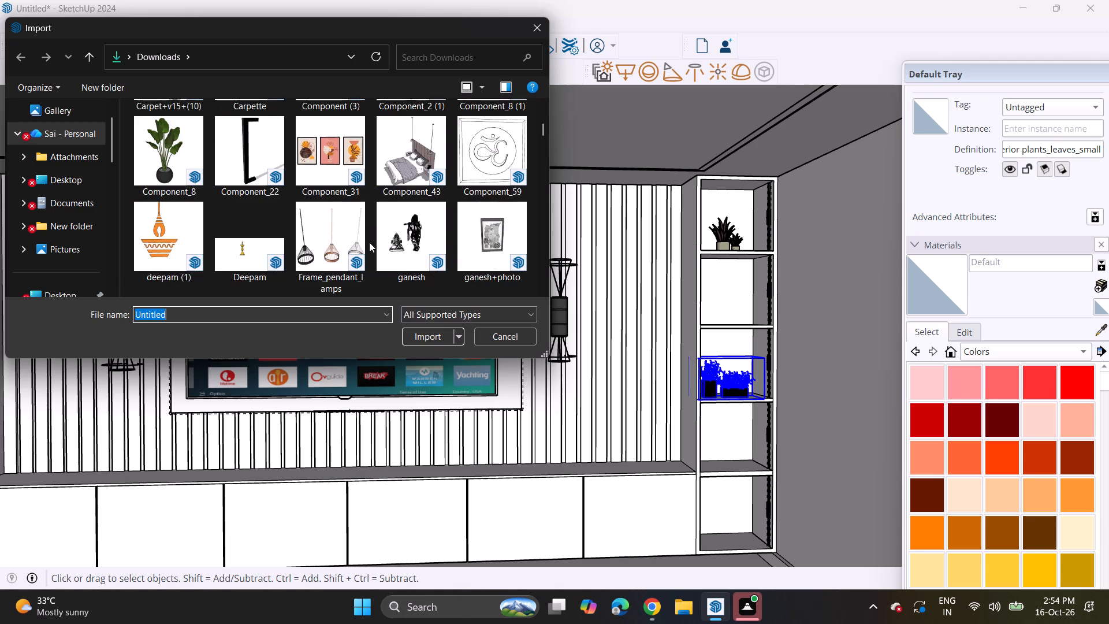
pyautogui.scroll(-2, 369, 242)
pyautogui.scroll(-2, 432, 248)
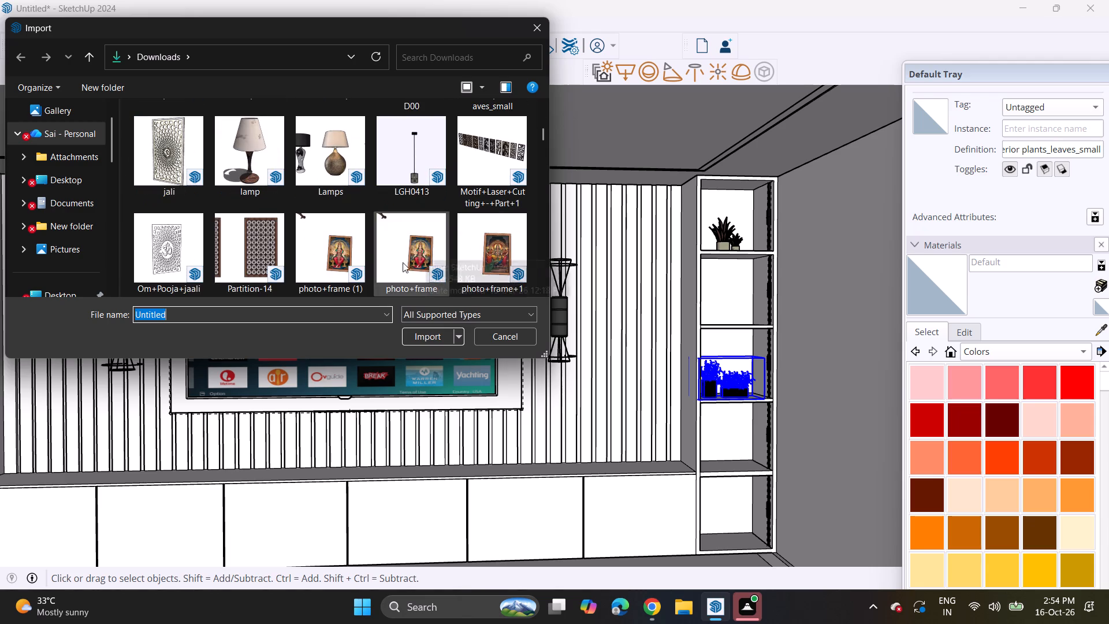
pyautogui.scroll(-1, 368, 241)
pyautogui.scroll(1, 367, 233)
pyautogui.click(339, 137)
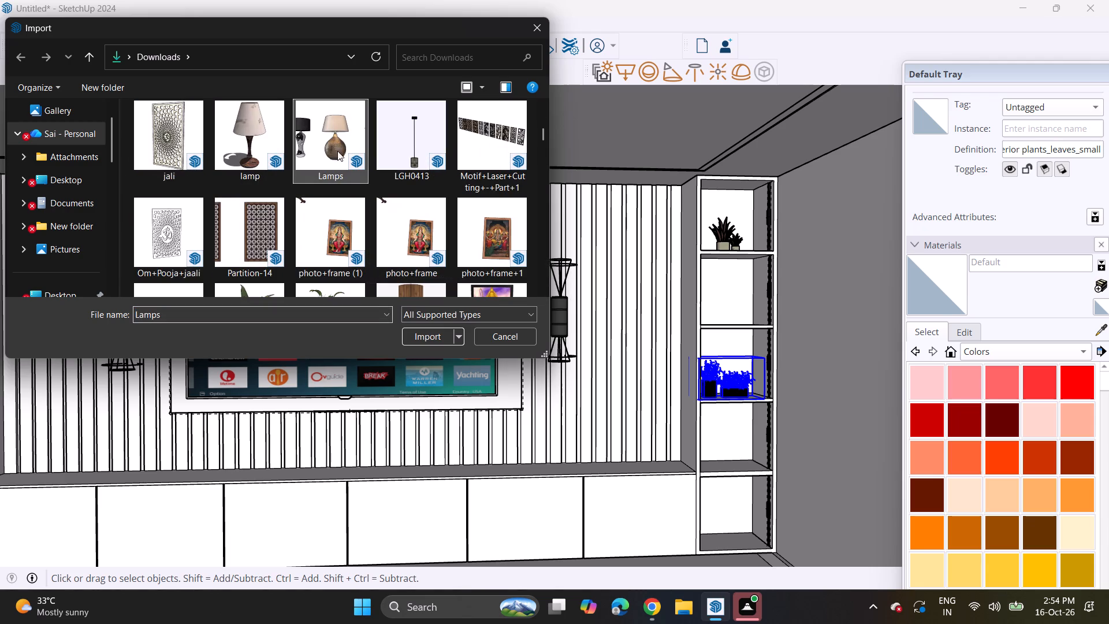
pyautogui.click(411, 336)
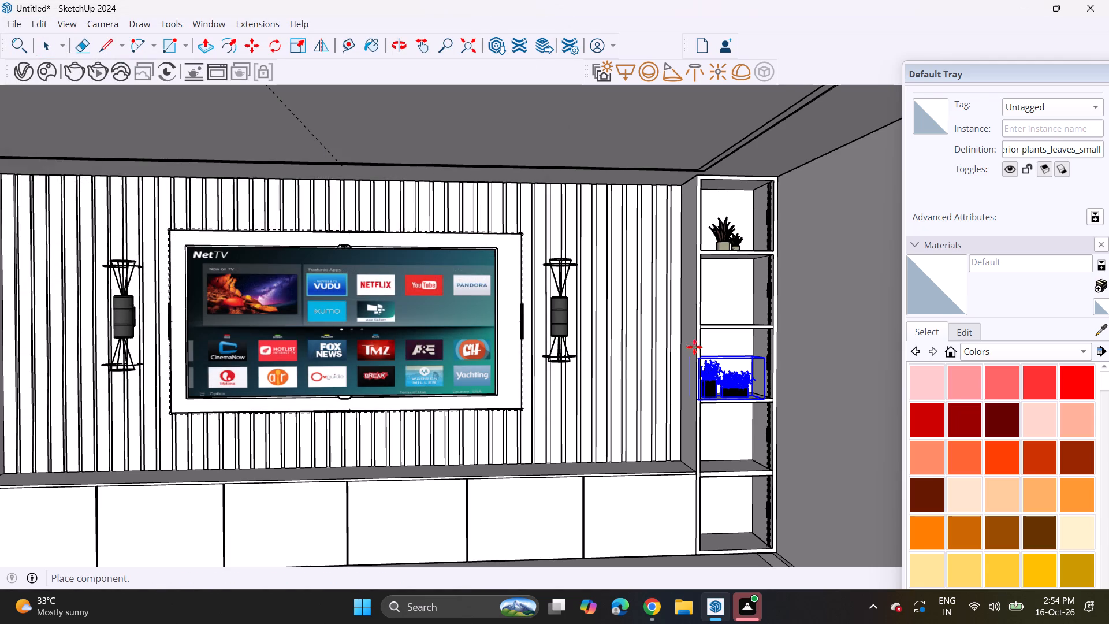
pyautogui.click(705, 365)
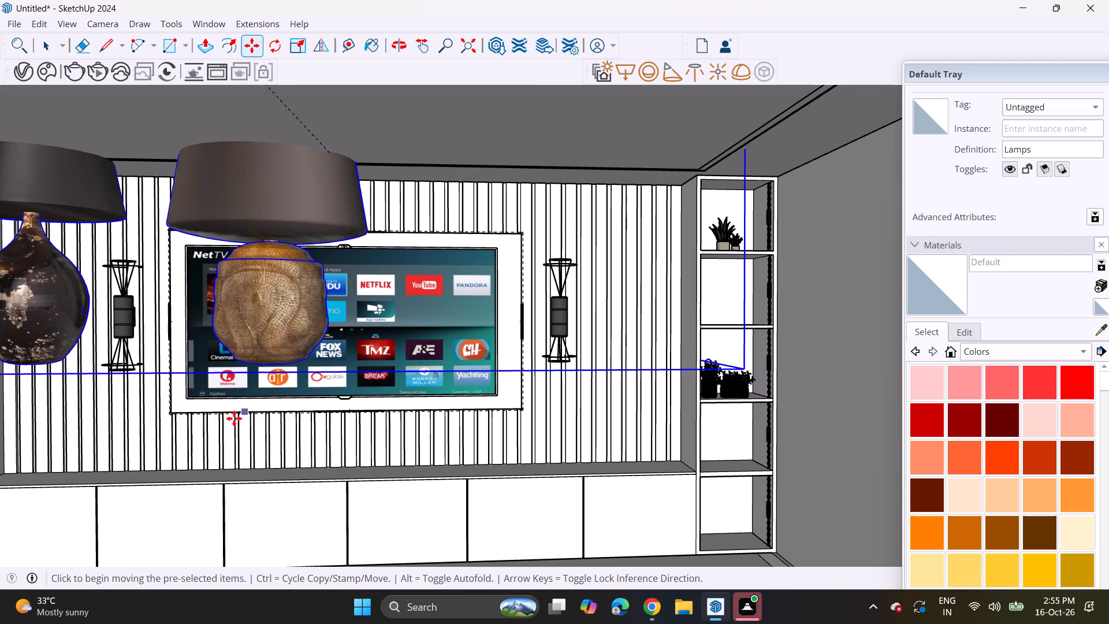
# Move the whole set of lamps out of the room to the open ground beyond the right side wall.
pyautogui.scroll(-7, 98, 384)
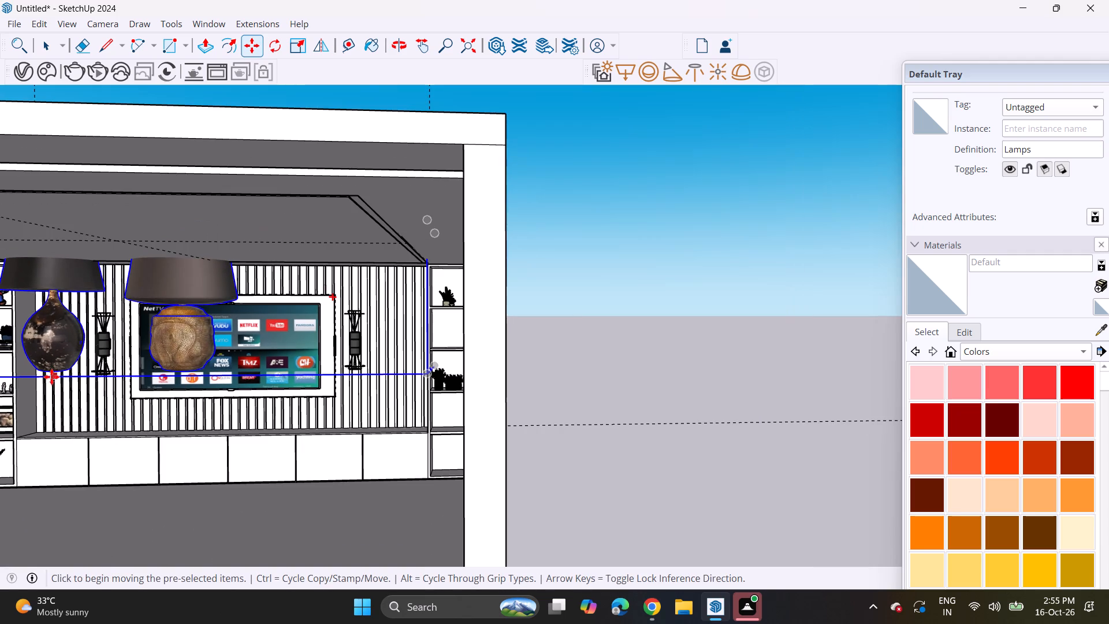
pyautogui.moveTo(65, 378); pyautogui.dragTo(164, 373, button='middle')
pyautogui.scroll(-4, 14, 374)
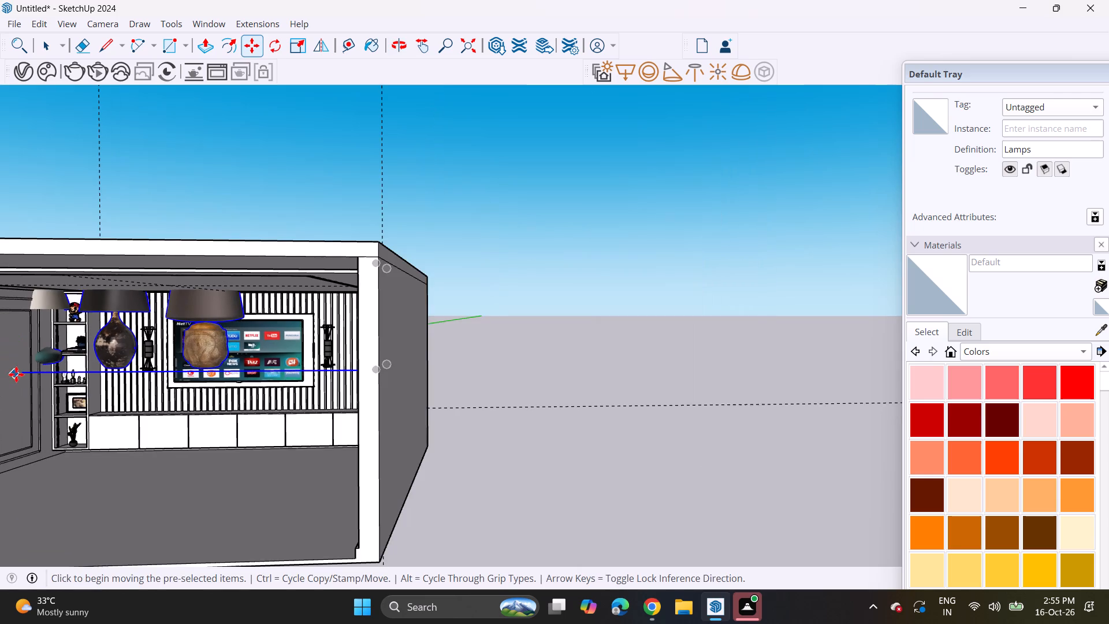
pyautogui.scroll(-1, 16, 374)
pyautogui.keyDown('shift'); pyautogui.moveTo(47, 380); pyautogui.dragTo(172, 391, button='middle'); pyautogui.keyUp('shift')
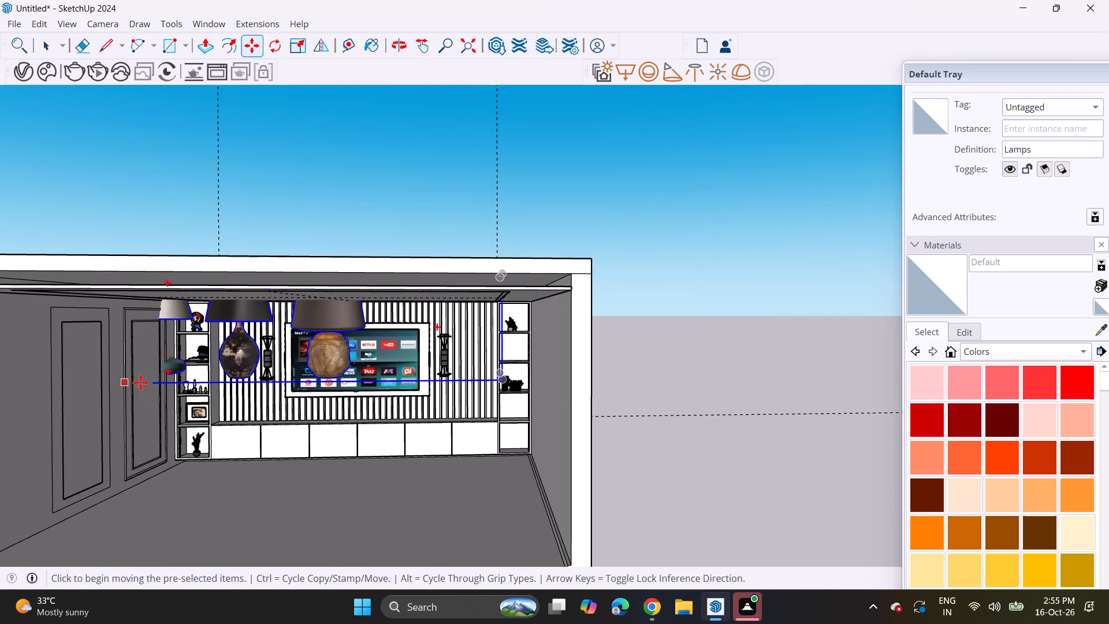
pyautogui.click(229, 347)
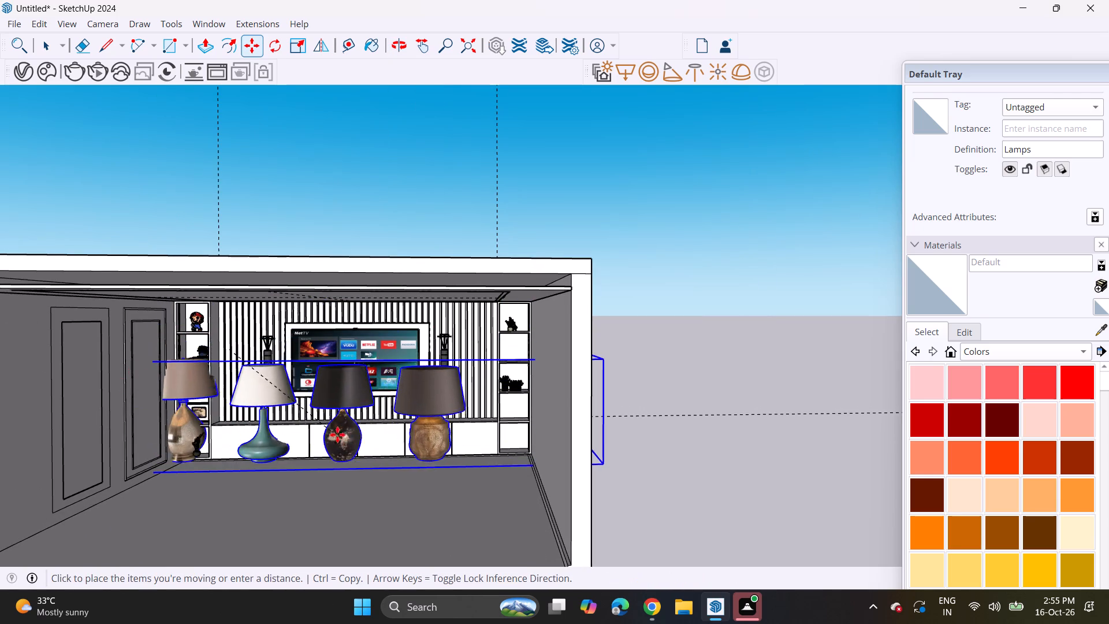
pyautogui.scroll(-5, 621, 407)
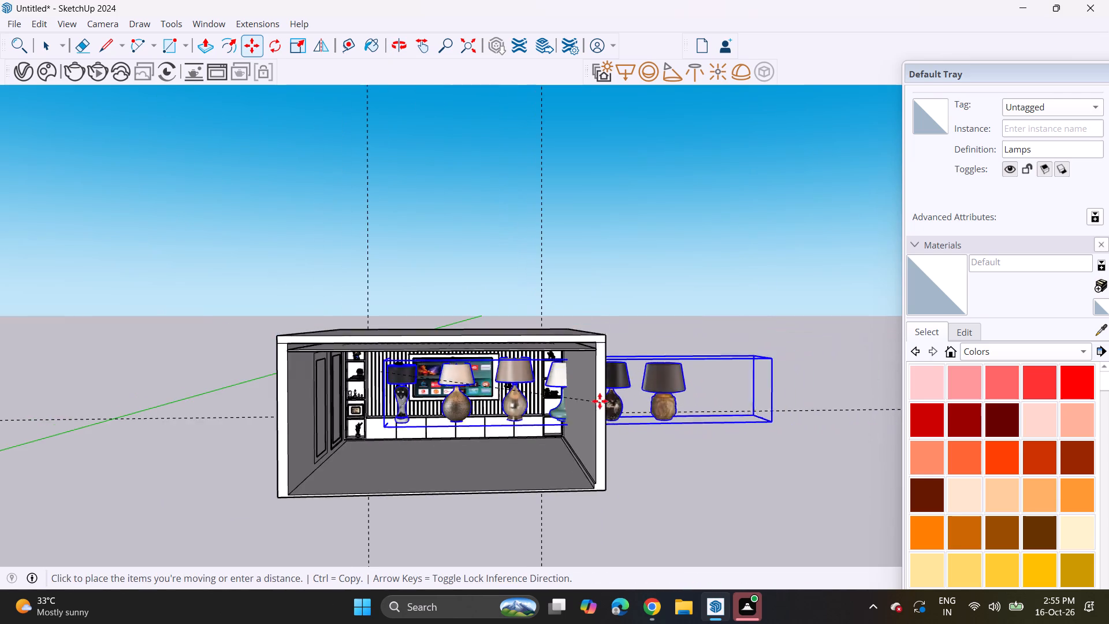
pyautogui.keyDown('shift'); pyautogui.moveTo(601, 402); pyautogui.dragTo(280, 421, button='middle'); pyautogui.keyUp('shift')
pyautogui.click(637, 424)
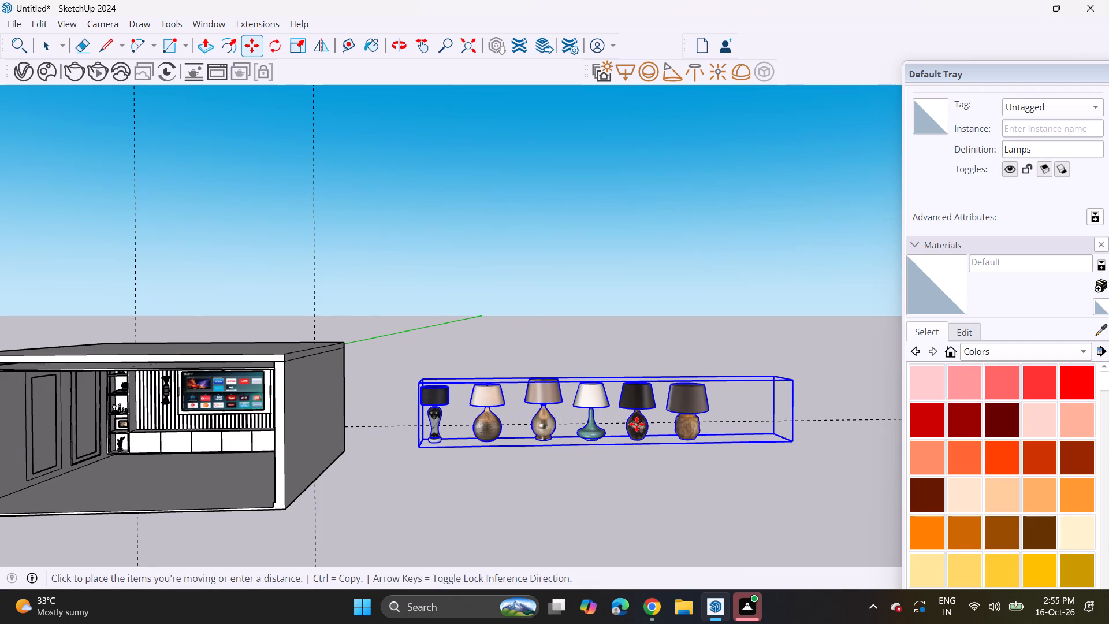
pyautogui.press('space')
# Explode the Lamps component into separate individual lamps.
pyautogui.scroll(7, 542, 422)
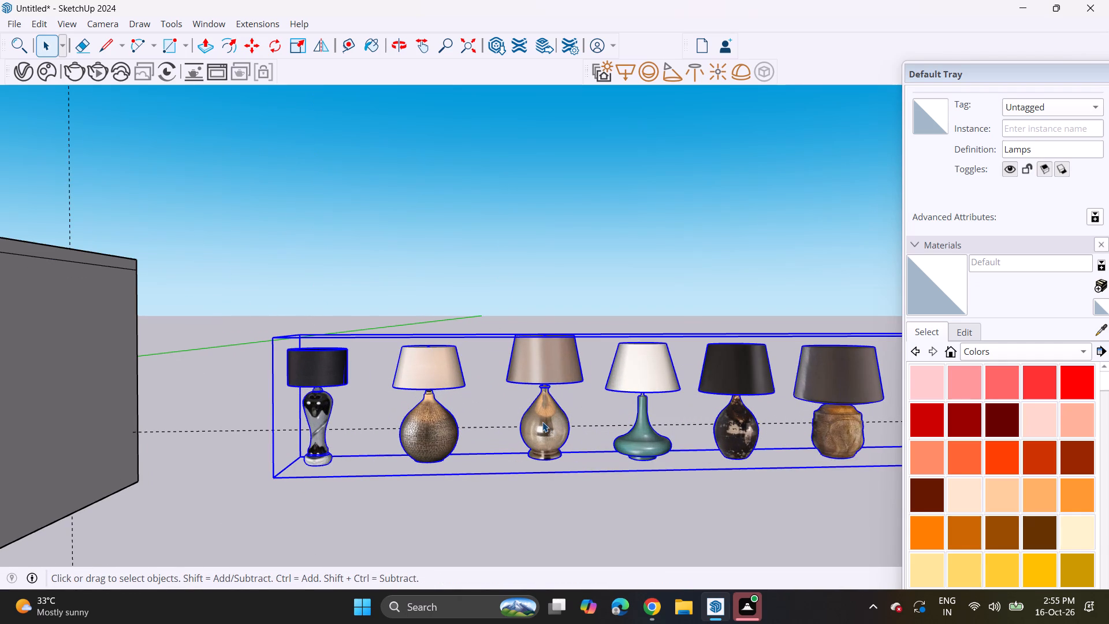
pyautogui.rightClick(536, 425)
pyautogui.click(590, 340)
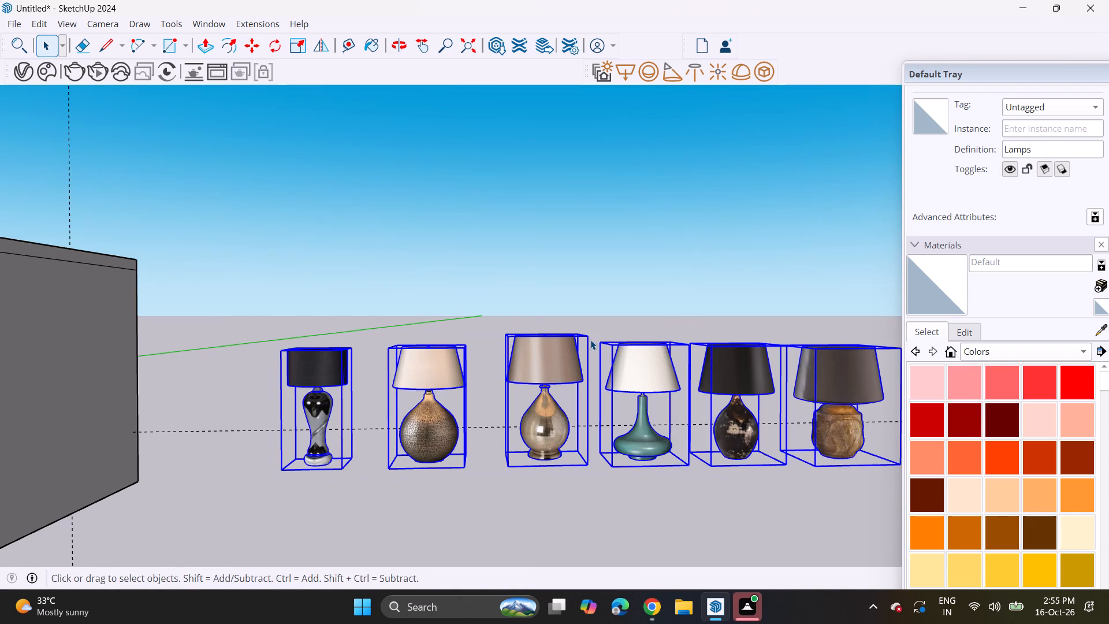
# Move the mirrored-glass lamp with the taupe shade, third in the row, into the room beside the right shelving column.
pyautogui.rightClick(533, 391)
pyautogui.click(532, 382)
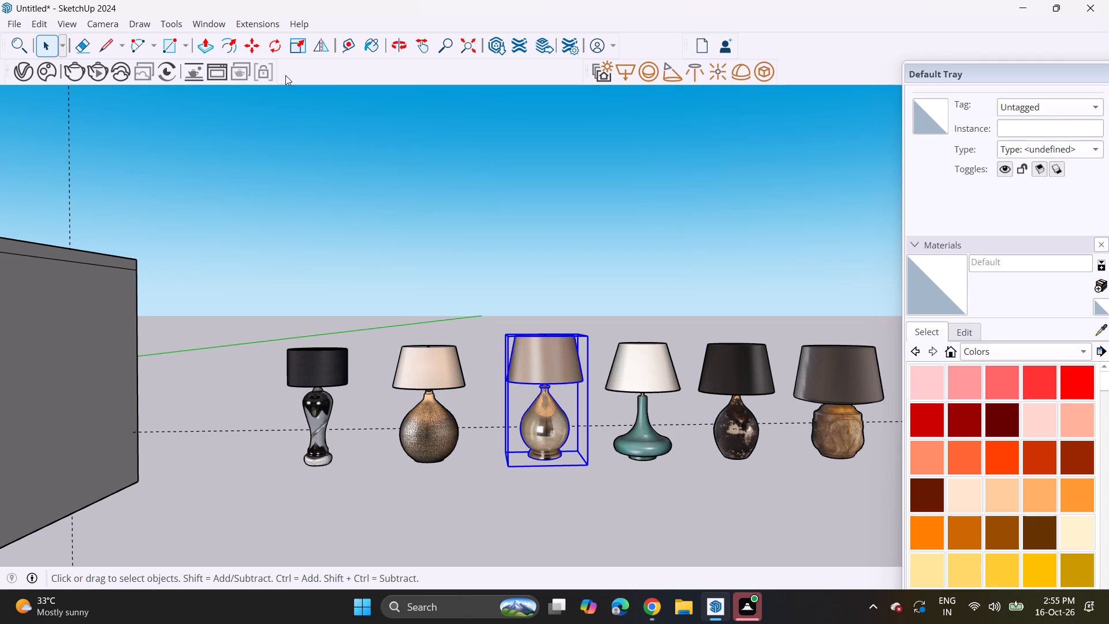
pyautogui.click(245, 49)
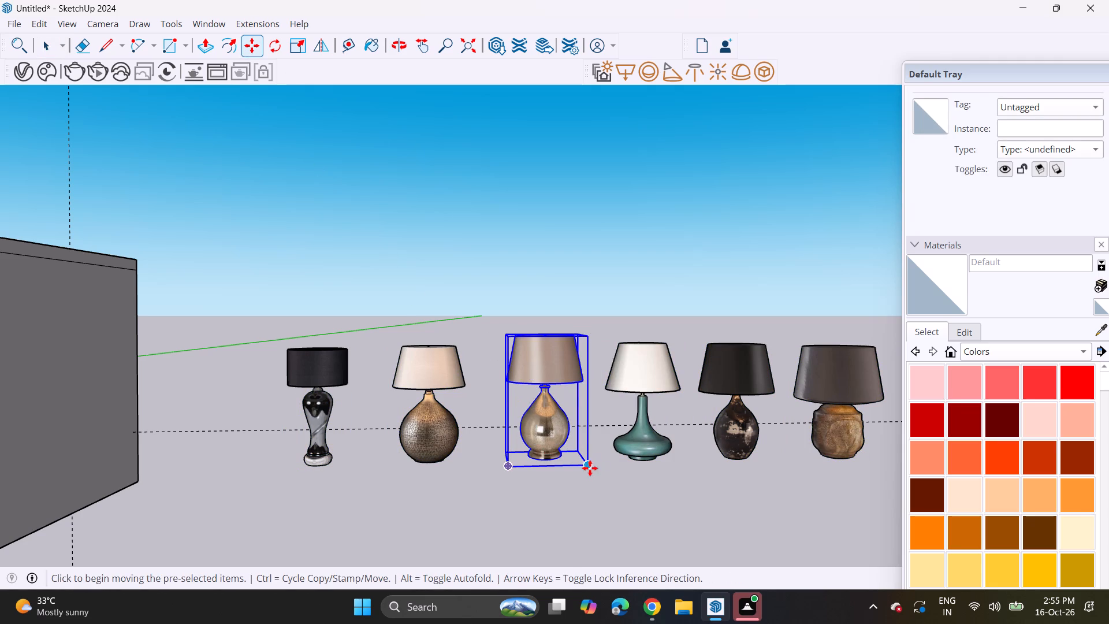
pyautogui.click(590, 468)
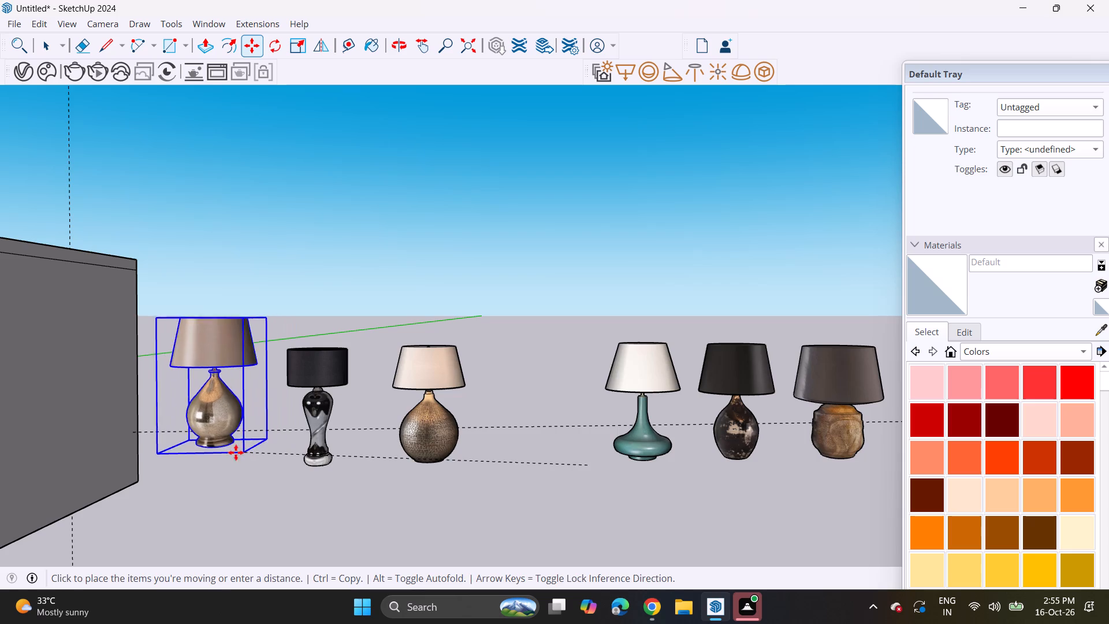
pyautogui.keyDown('shift'); pyautogui.moveTo(193, 452); pyautogui.dragTo(790, 362, button='middle'); pyautogui.keyUp('shift')
pyautogui.moveTo(527, 375); pyautogui.dragTo(608, 393, button='middle')
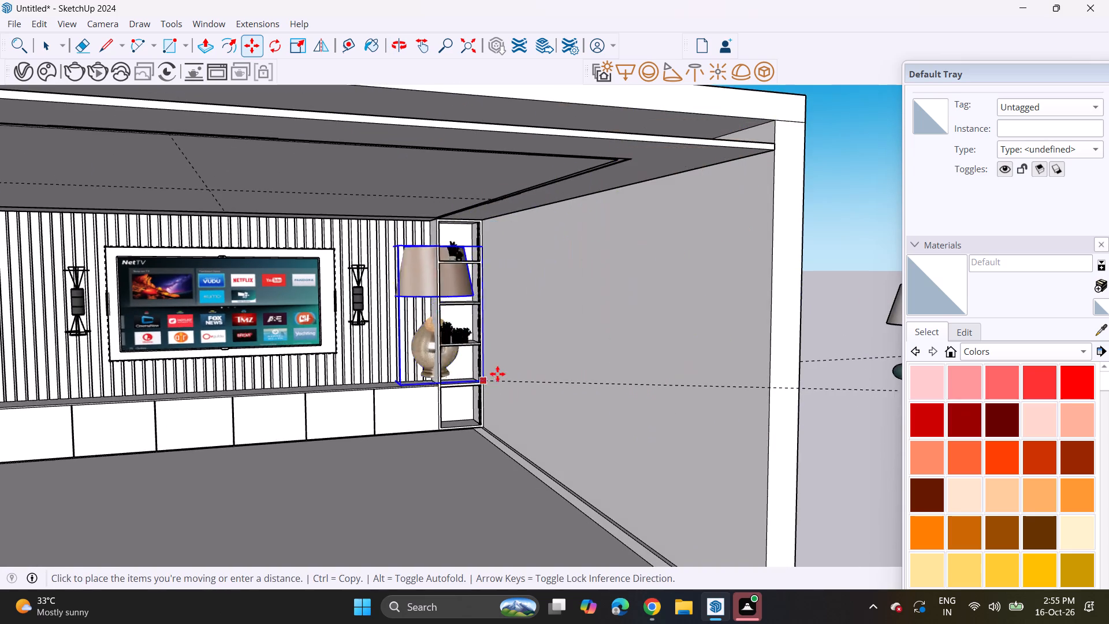
pyautogui.scroll(4, 497, 374)
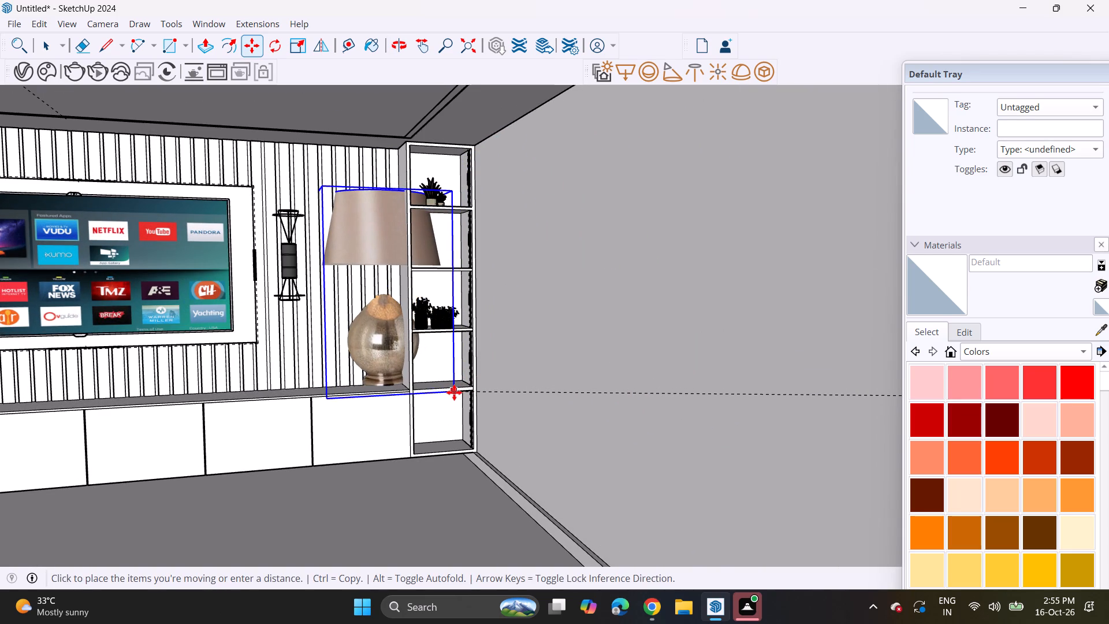
pyautogui.click(454, 392)
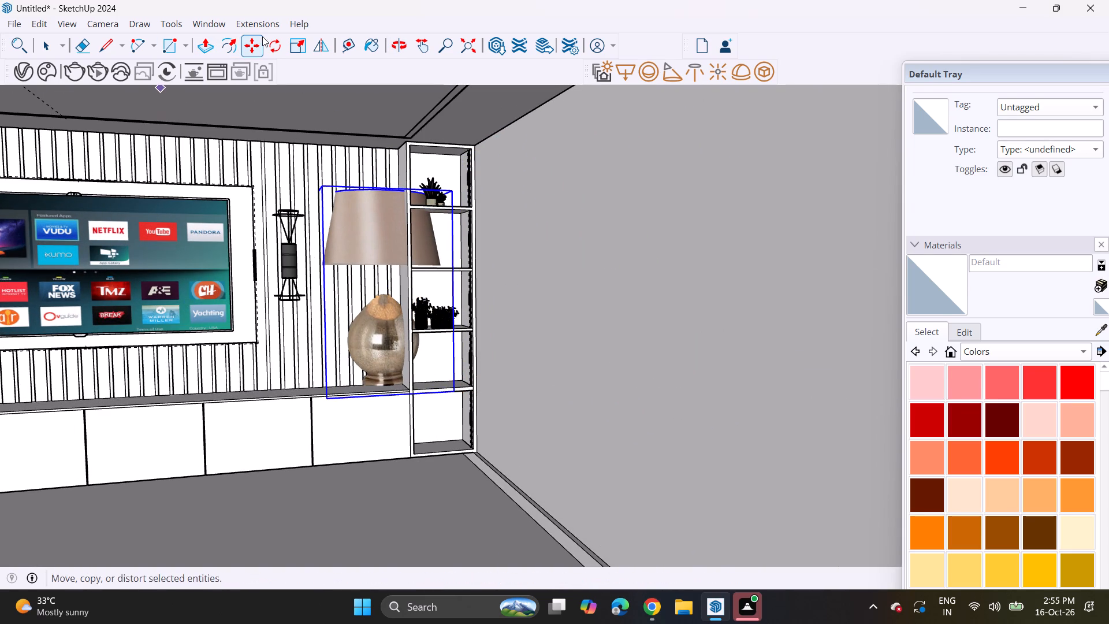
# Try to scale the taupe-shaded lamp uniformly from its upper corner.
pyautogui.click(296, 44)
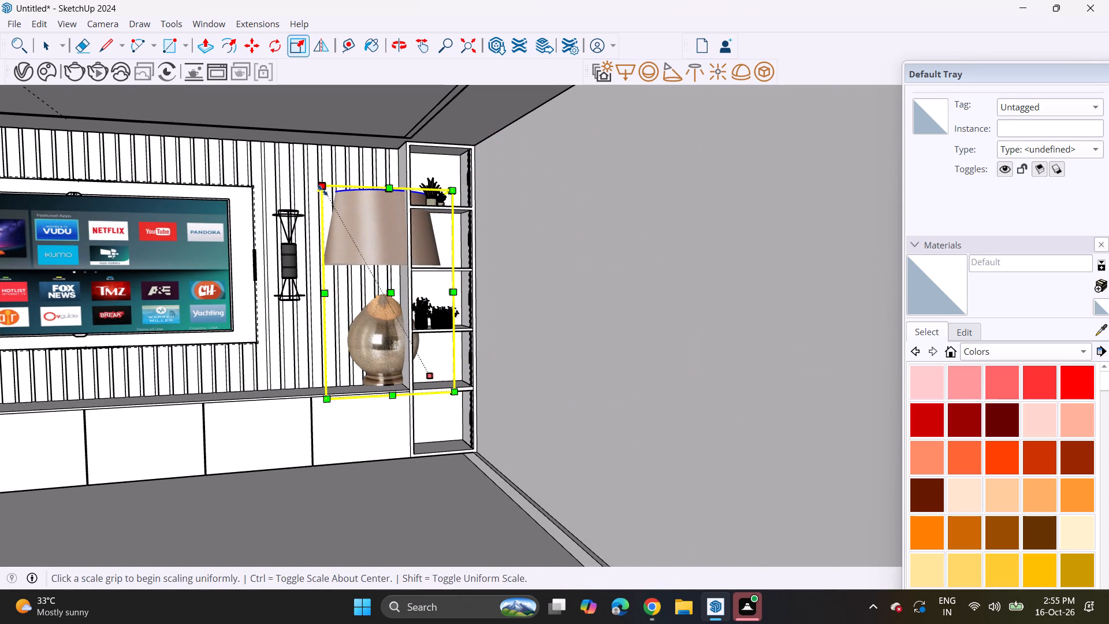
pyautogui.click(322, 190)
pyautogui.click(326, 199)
# Move the taupe-shaded lamp forward over the open floor, clear of the right shelving column.
pyautogui.click(252, 39)
pyautogui.click(373, 363)
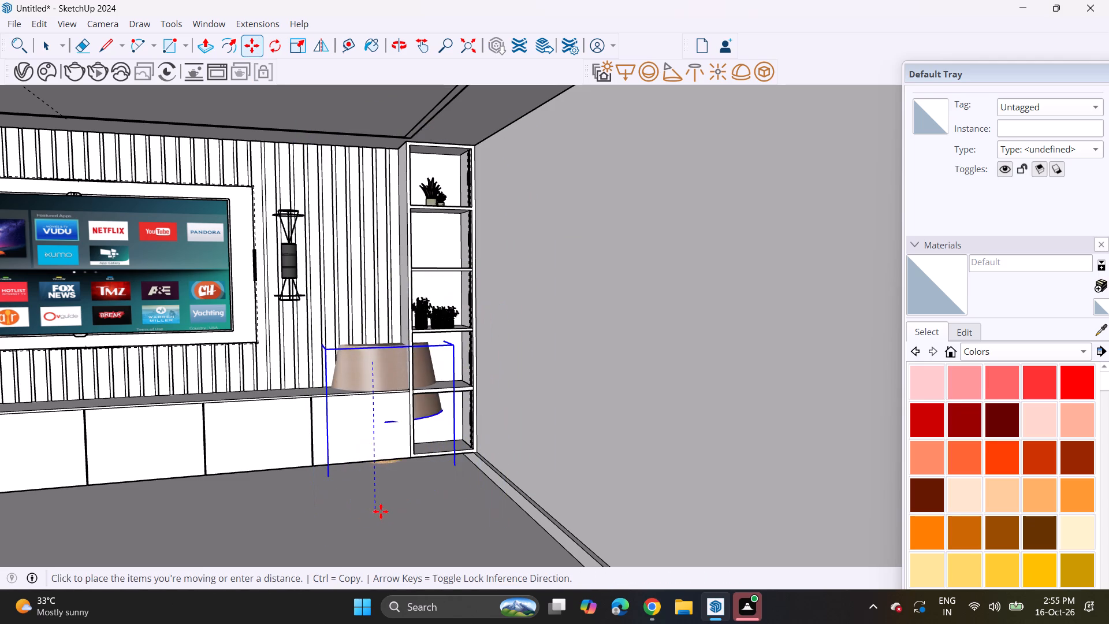
pyautogui.click(406, 554)
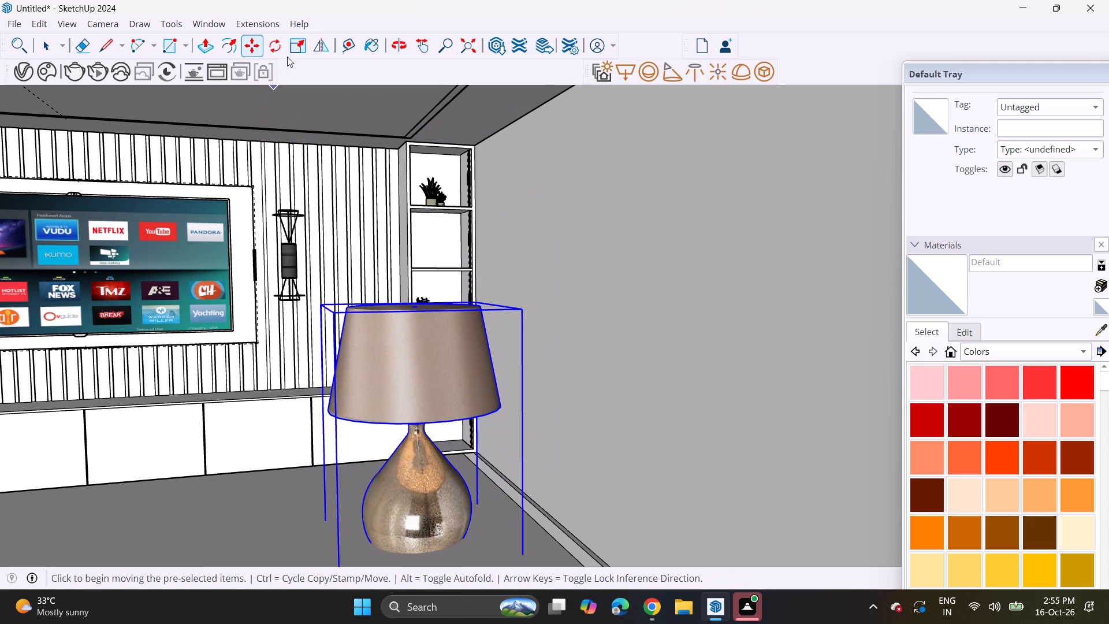
# Scale the taupe-shaded lamp down uniformly from its upper corner to fit a shelf compartment.
pyautogui.click(291, 48)
pyautogui.click(329, 317)
pyautogui.keyDown('shift'); pyautogui.moveTo(427, 473); pyautogui.dragTo(407, 426, button='middle'); pyautogui.keyUp('shift')
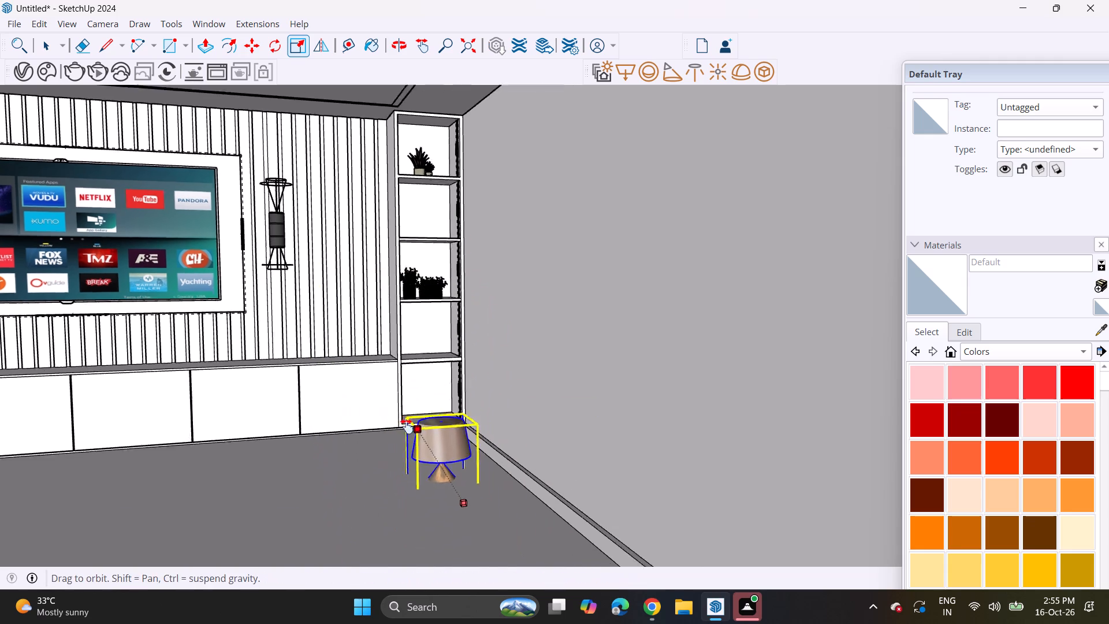
pyautogui.keyDown('shift'); pyautogui.moveTo(407, 426); pyautogui.dragTo(375, 345, button='middle'); pyautogui.keyUp('shift')
pyautogui.click(372, 337)
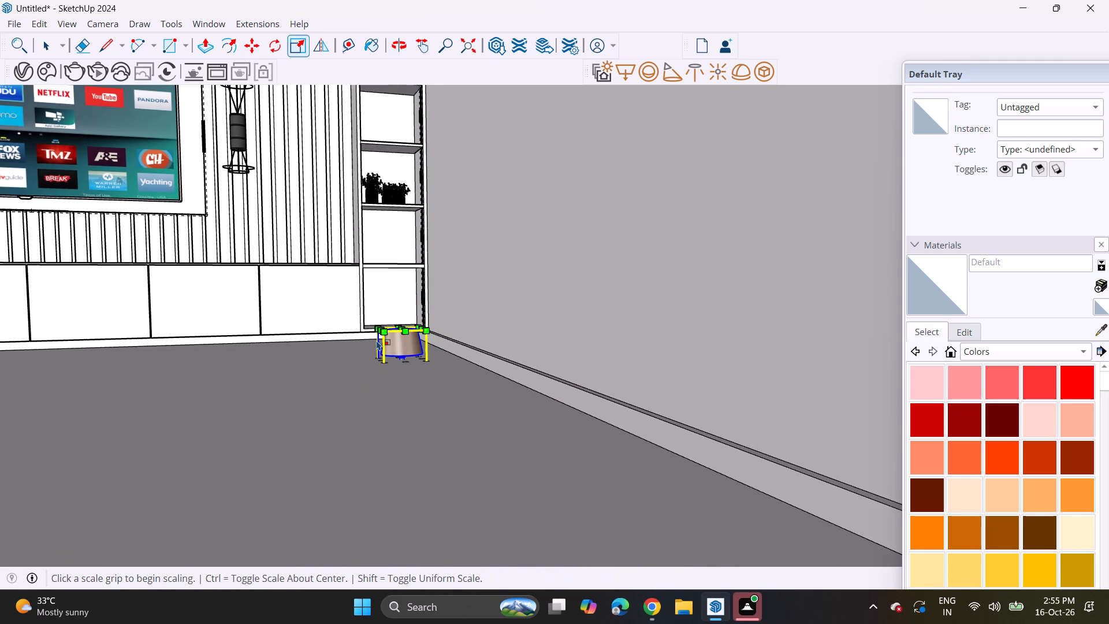
pyautogui.click(378, 329)
pyautogui.click(397, 353)
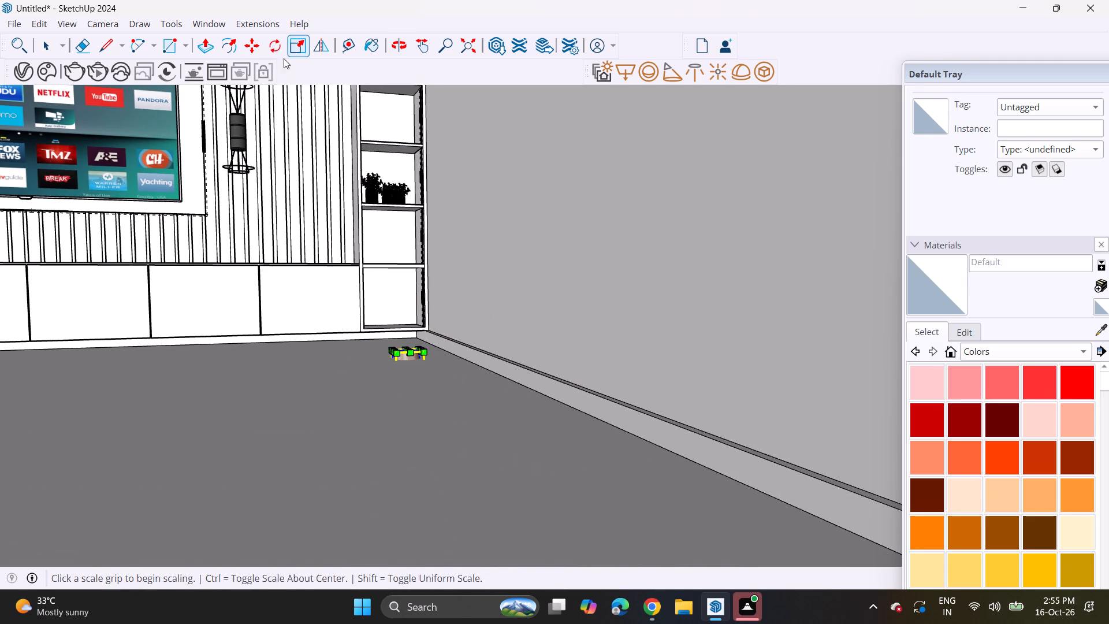
# Move the reduced lamp by its lower corner onto the board of the right column's fourth compartment from the top.
pyautogui.click(251, 39)
pyautogui.click(412, 382)
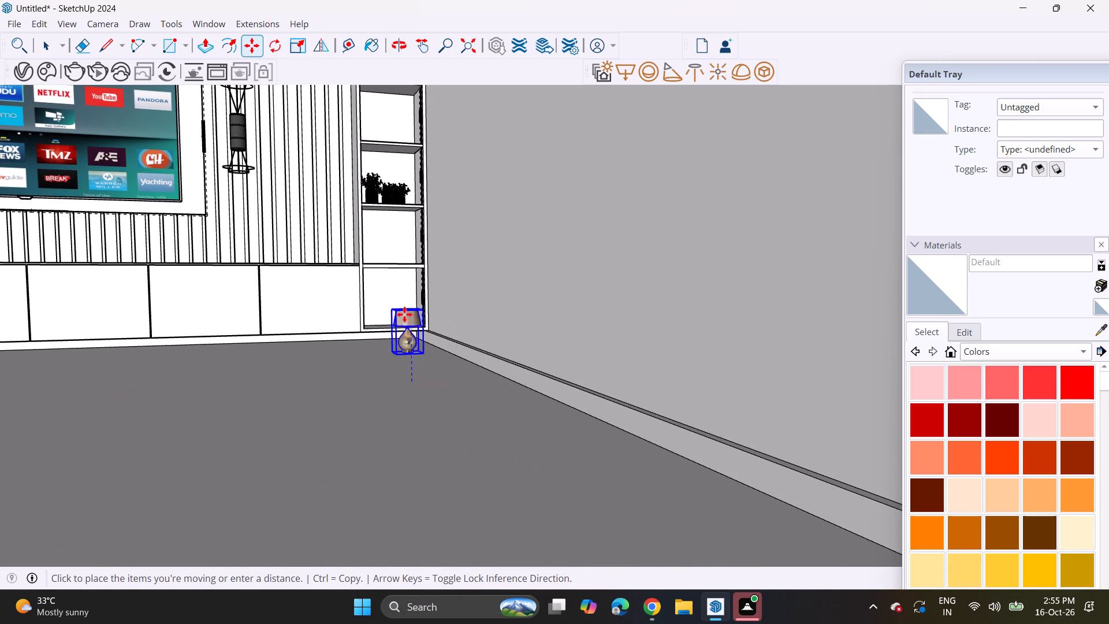
pyautogui.moveTo(399, 269); pyautogui.dragTo(407, 308, button='middle')
pyautogui.scroll(4, 403, 305)
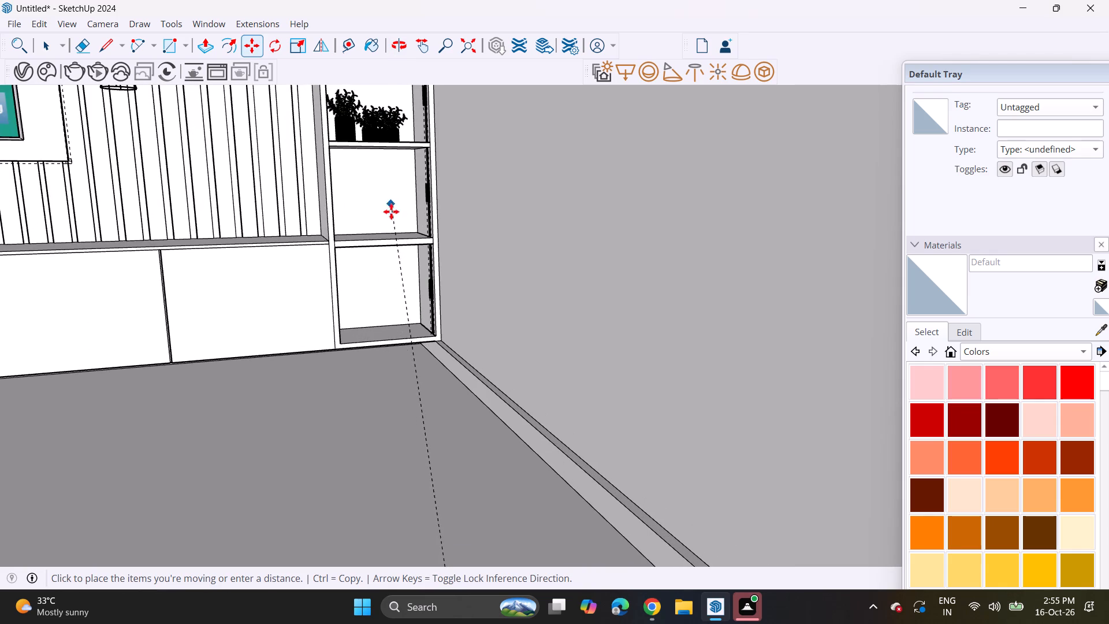
pyautogui.moveTo(393, 228); pyautogui.dragTo(409, 289, button='middle')
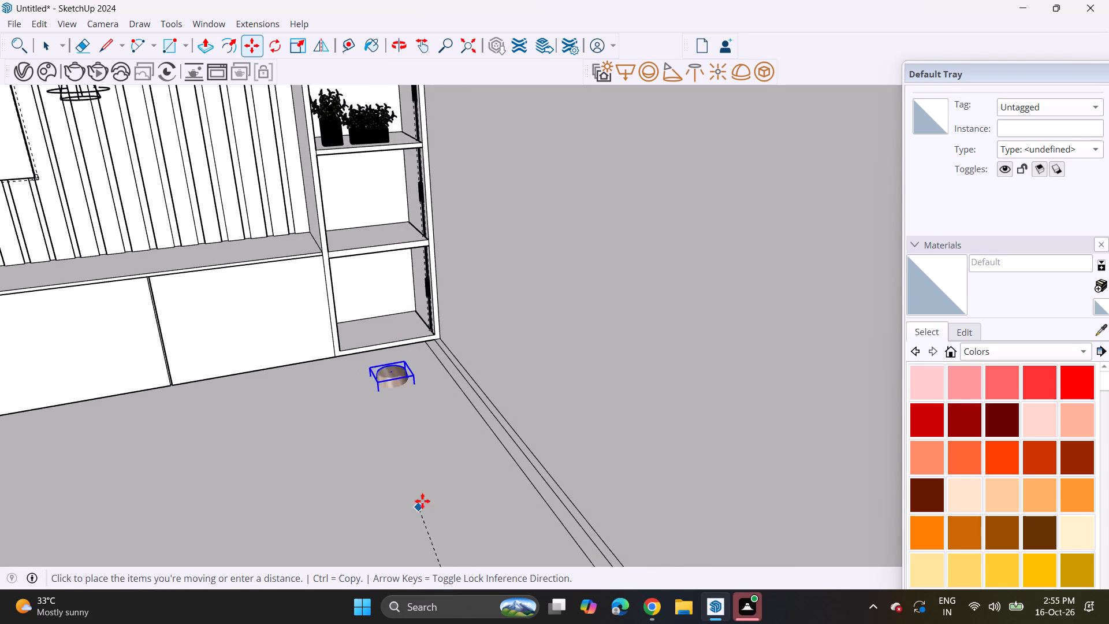
pyautogui.click(434, 516)
pyautogui.click(433, 425)
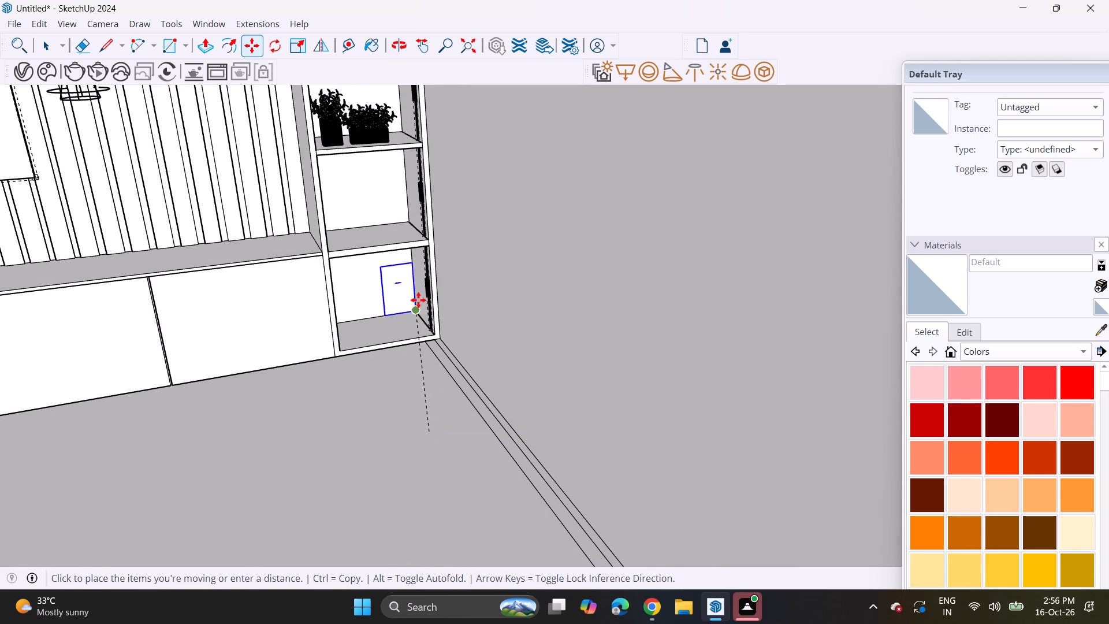
pyautogui.click(393, 242)
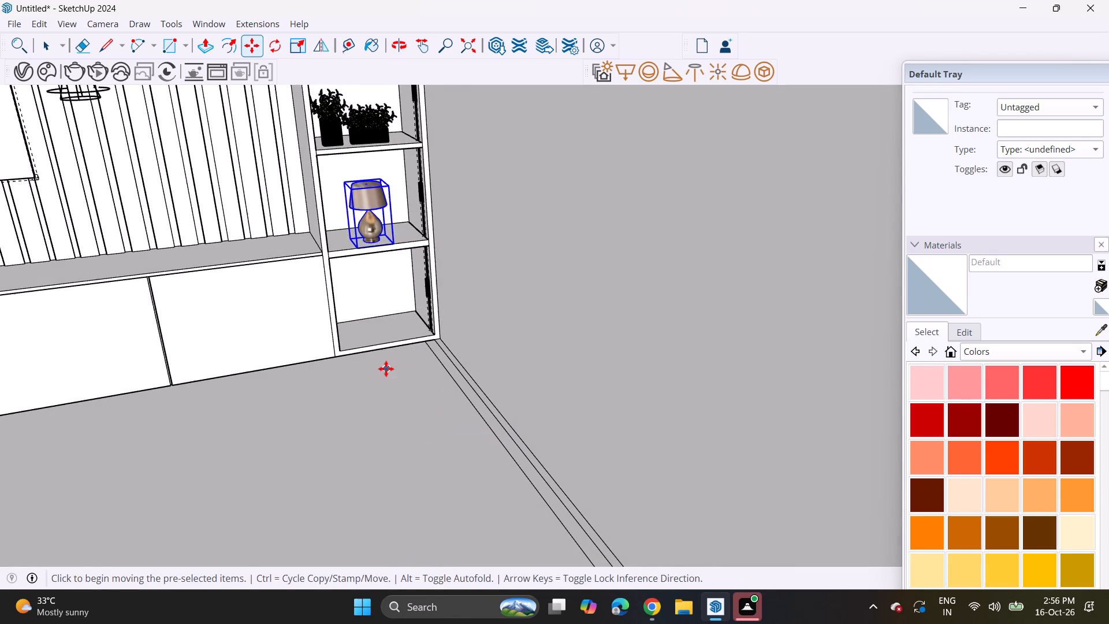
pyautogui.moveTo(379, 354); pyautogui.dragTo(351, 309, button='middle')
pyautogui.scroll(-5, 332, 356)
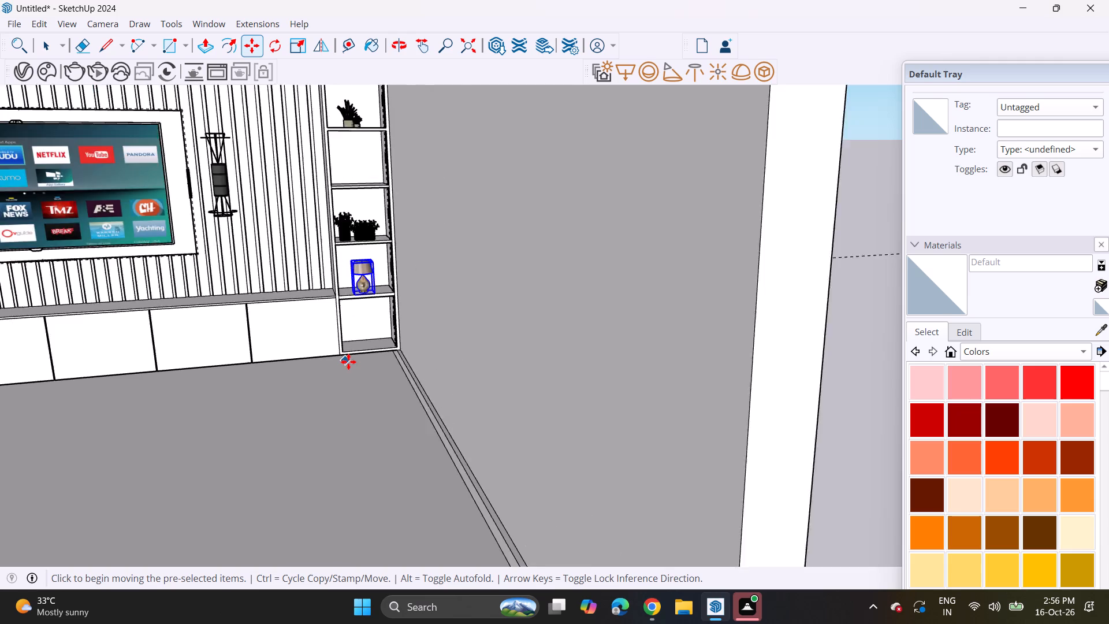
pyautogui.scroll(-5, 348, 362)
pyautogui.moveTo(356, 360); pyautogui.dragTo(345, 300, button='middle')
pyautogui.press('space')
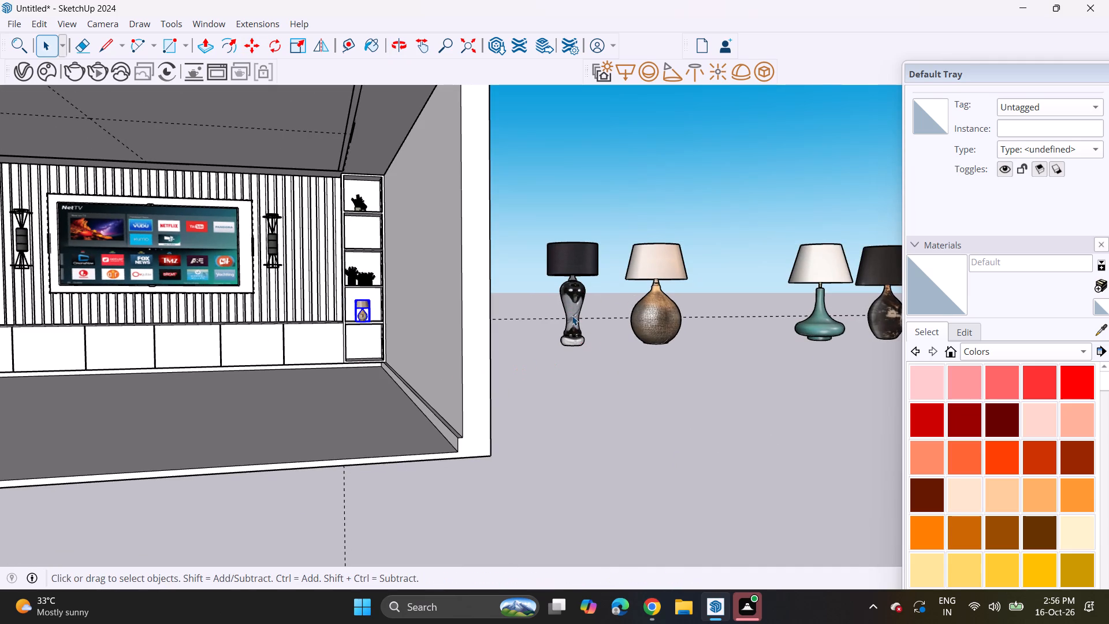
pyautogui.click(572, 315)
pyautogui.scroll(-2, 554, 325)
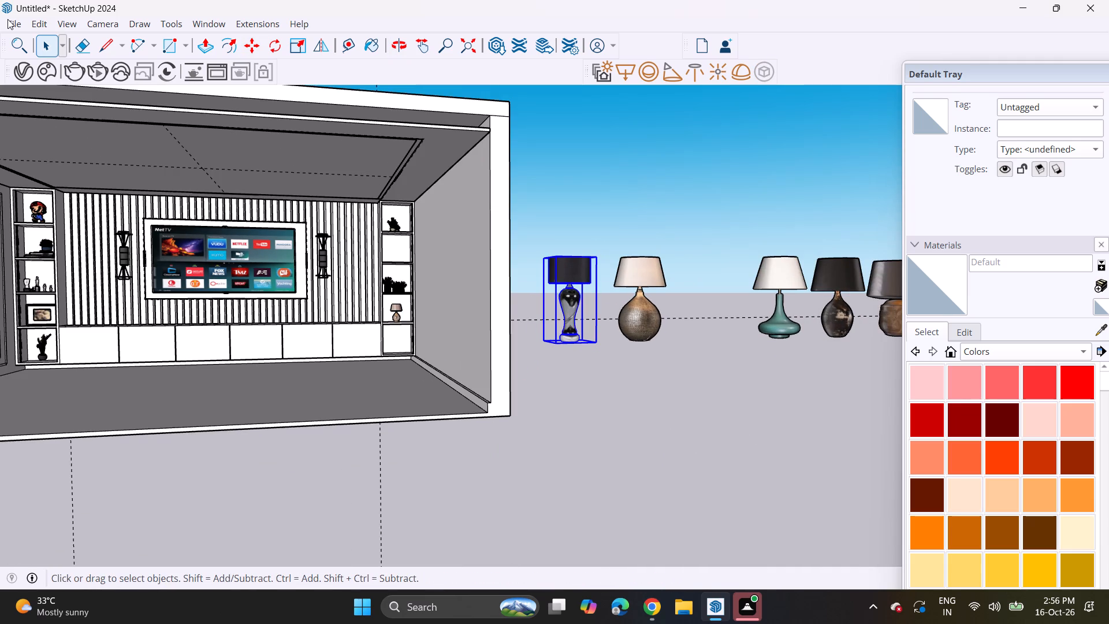
# Import the Pot+Nice model from Downloads and place it on the cabinet ledge beside the right shelving column.
pyautogui.click(13, 24)
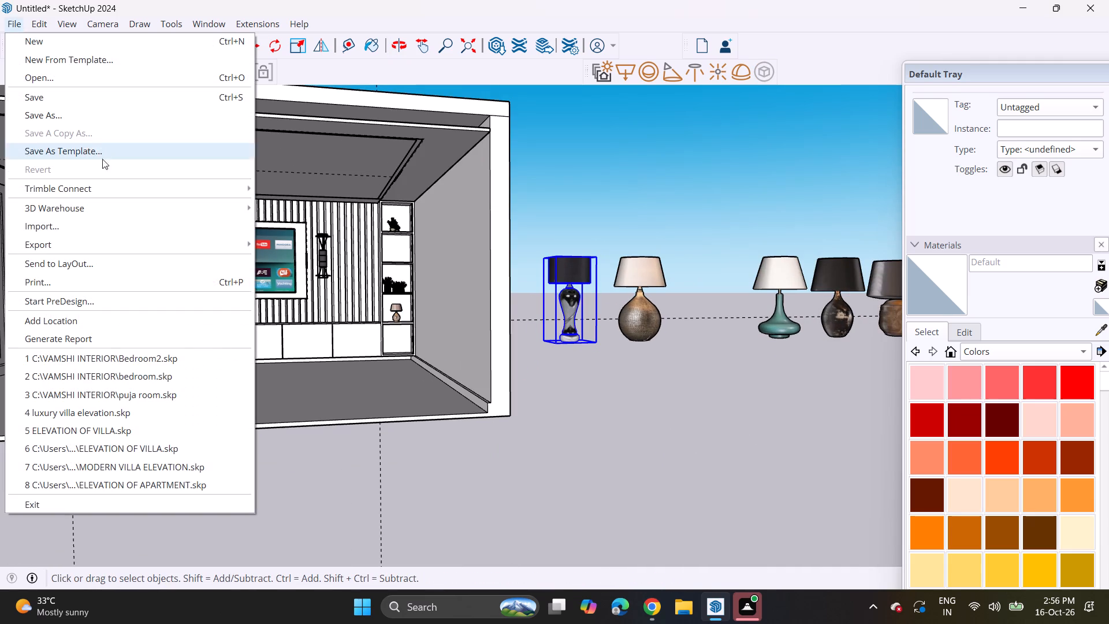
pyautogui.click(93, 233)
pyautogui.scroll(-3, 358, 224)
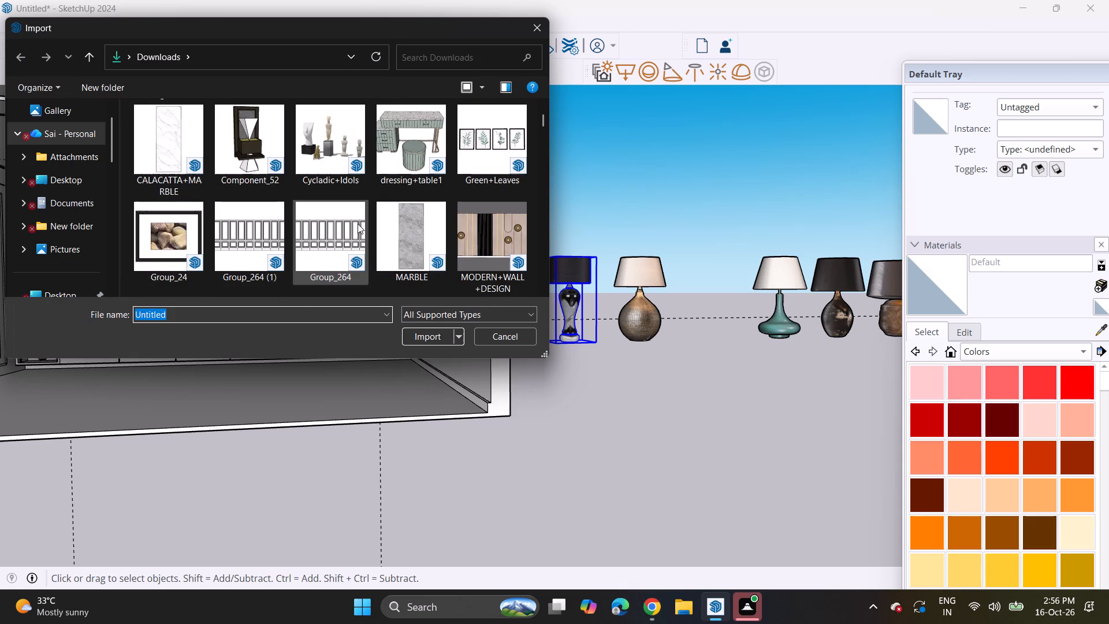
pyautogui.scroll(-3, 404, 220)
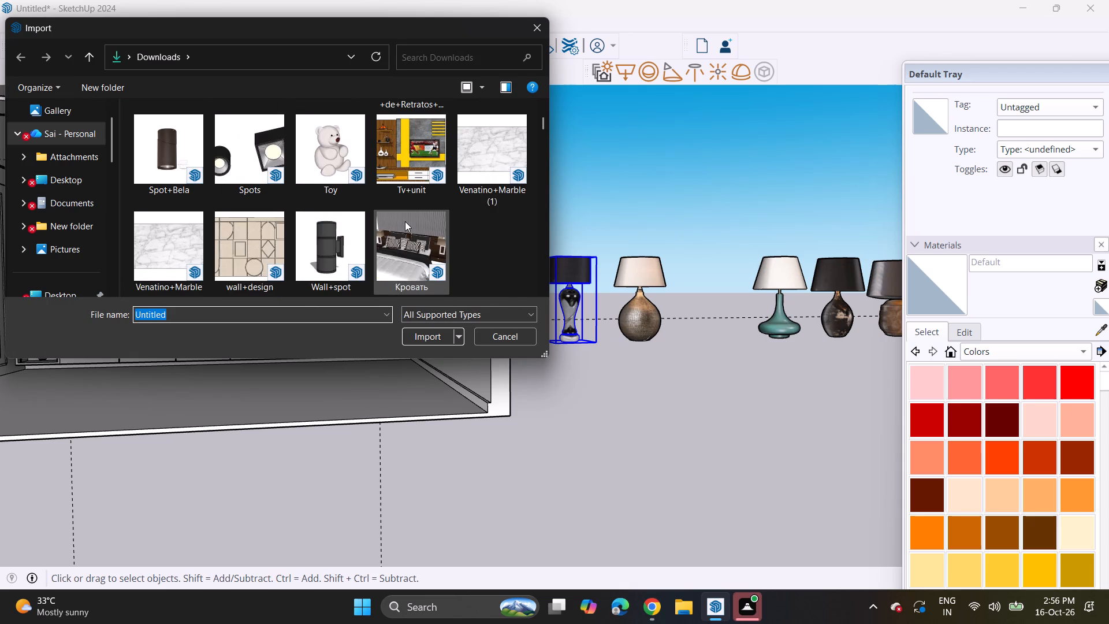
pyautogui.scroll(-7, 405, 221)
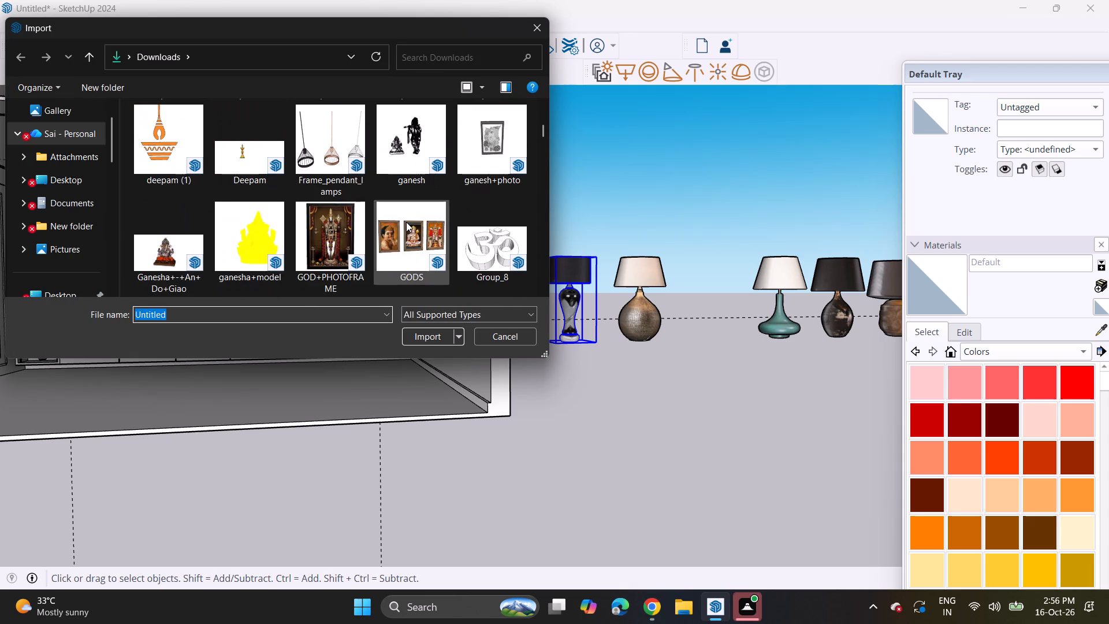
pyautogui.scroll(-4, 406, 222)
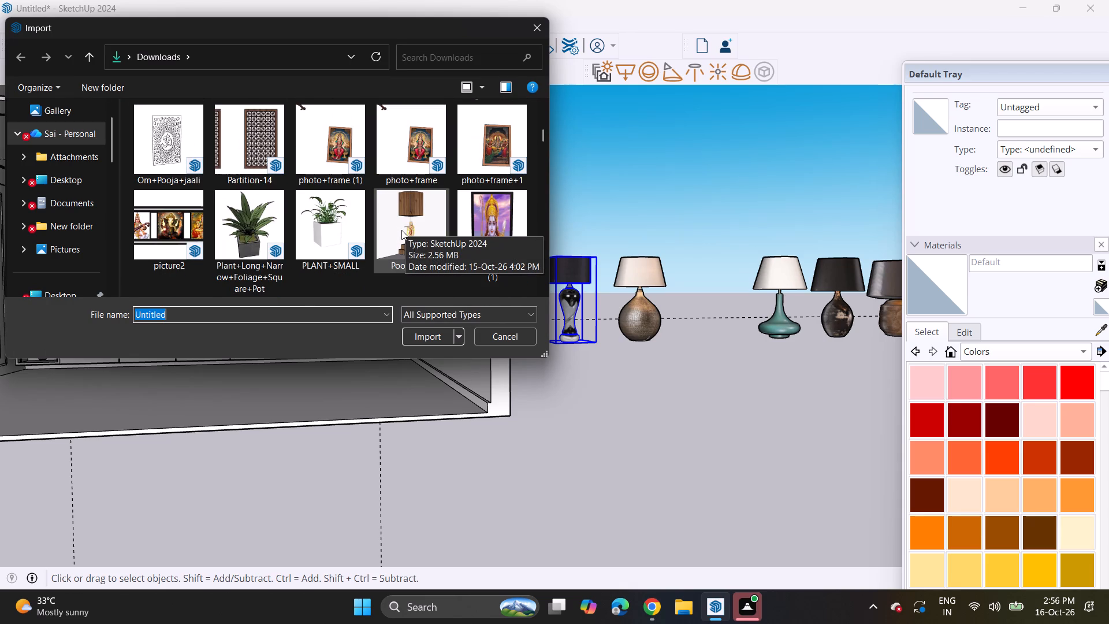
pyautogui.scroll(-1, 390, 213)
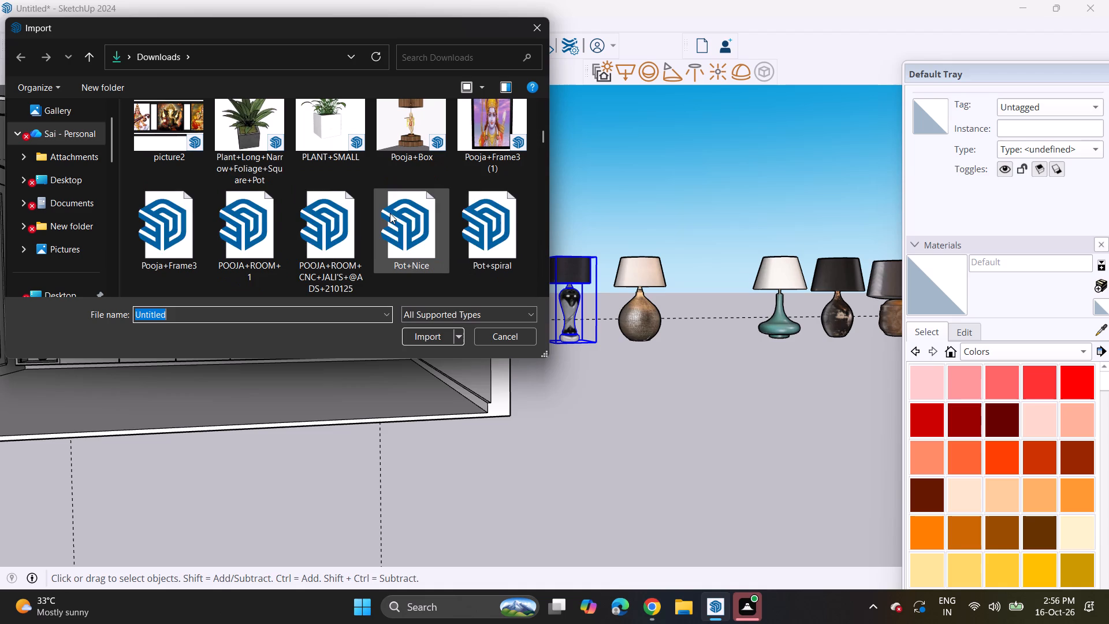
pyautogui.click(422, 207)
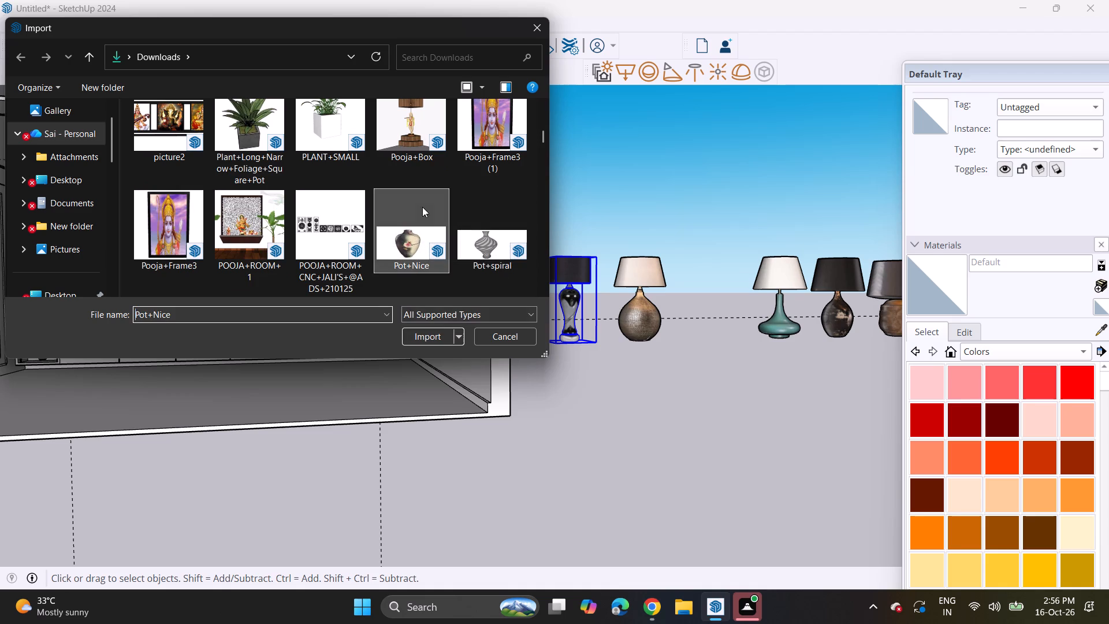
pyautogui.click(434, 341)
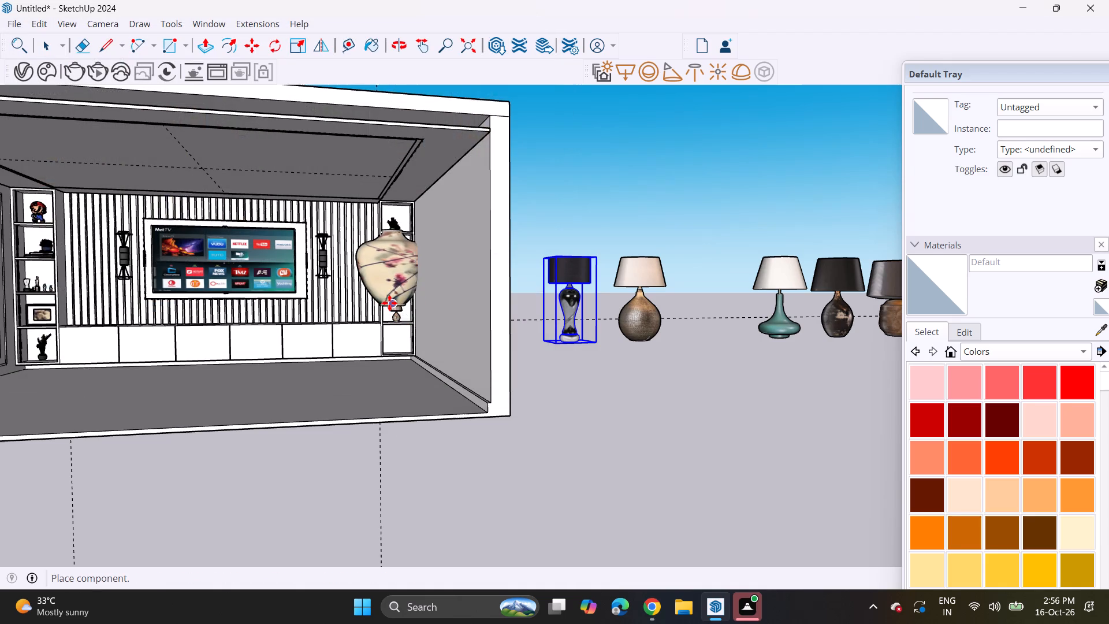
pyautogui.keyDown('shift'); pyautogui.moveTo(389, 303); pyautogui.dragTo(406, 396, button='middle'); pyautogui.keyUp('shift')
pyautogui.scroll(10, 403, 389)
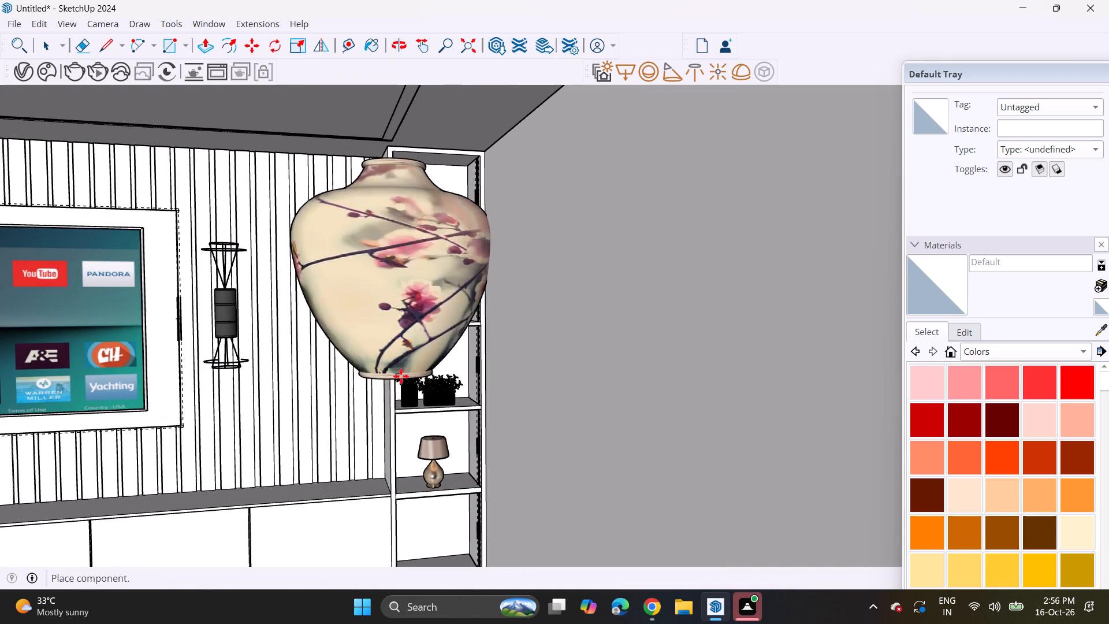
pyautogui.click(380, 480)
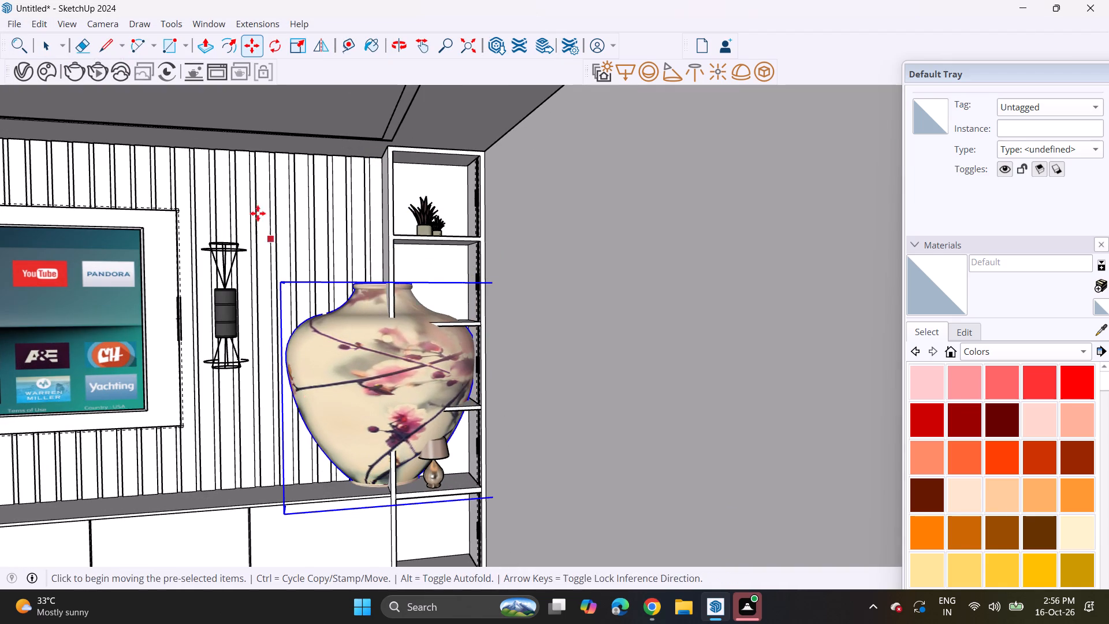
# Scale the flower-painted pot down uniformly from its upper corner to shelf-decor size.
pyautogui.click(295, 44)
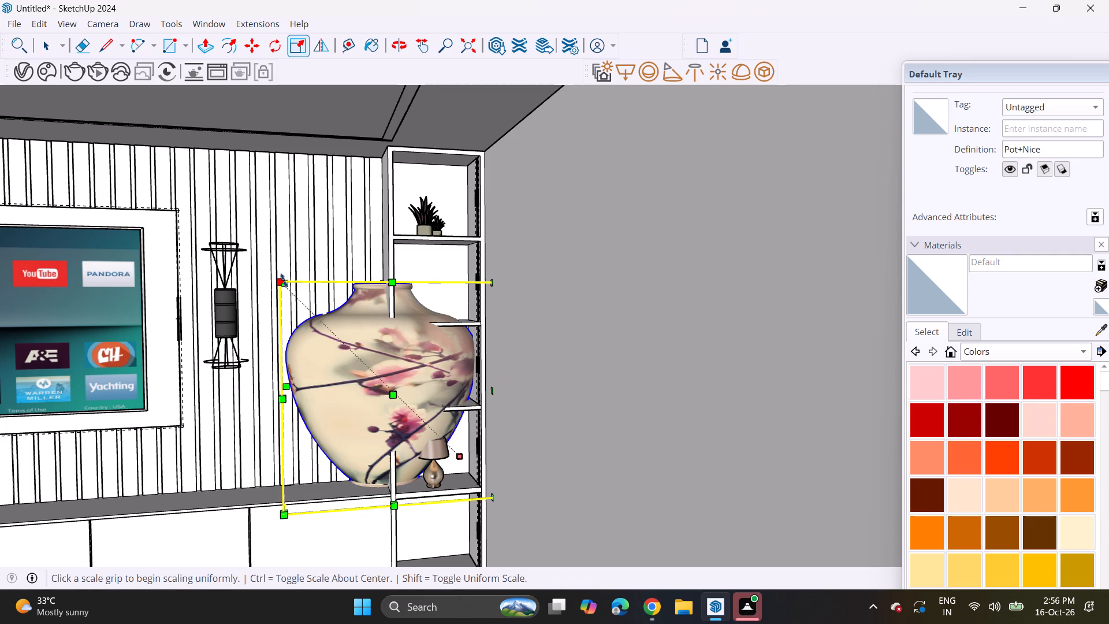
pyautogui.click(284, 280)
pyautogui.click(304, 293)
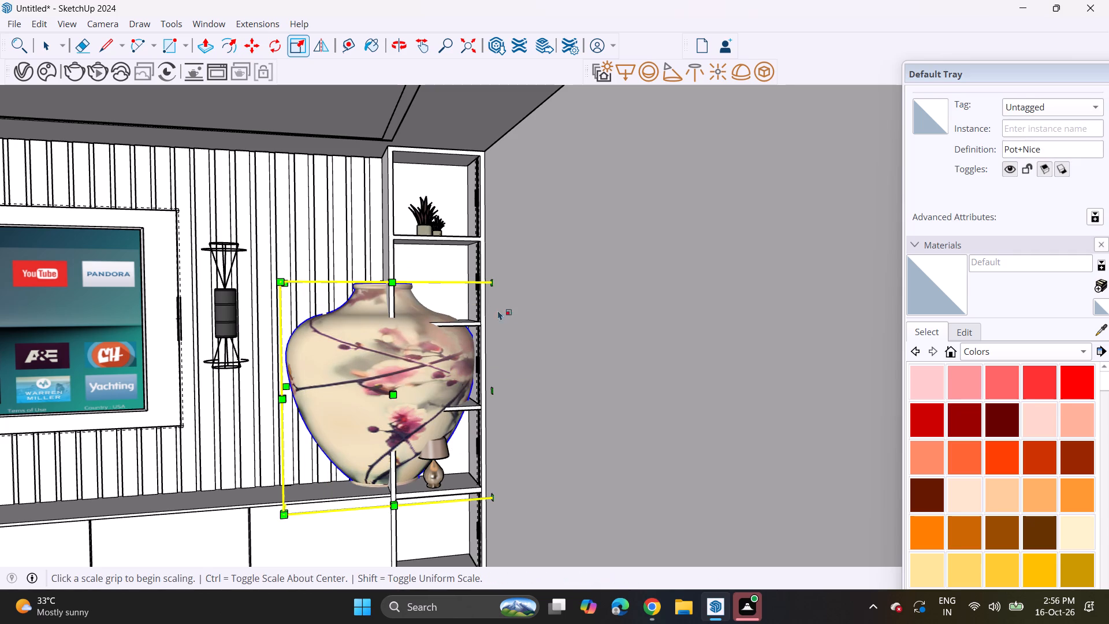
pyautogui.click(500, 279)
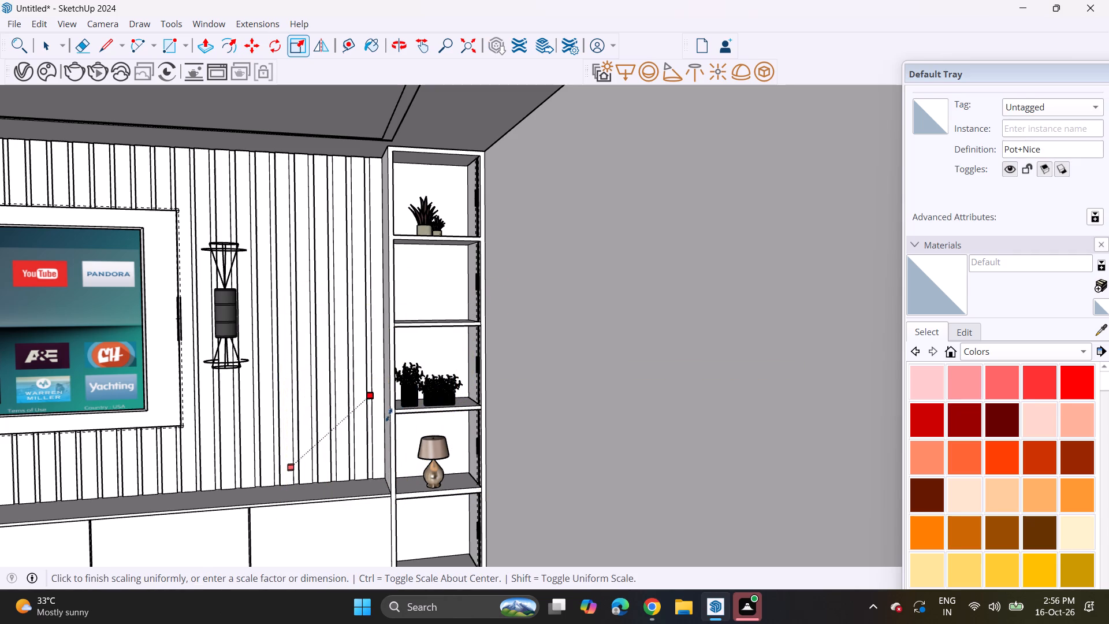
pyautogui.click(362, 439)
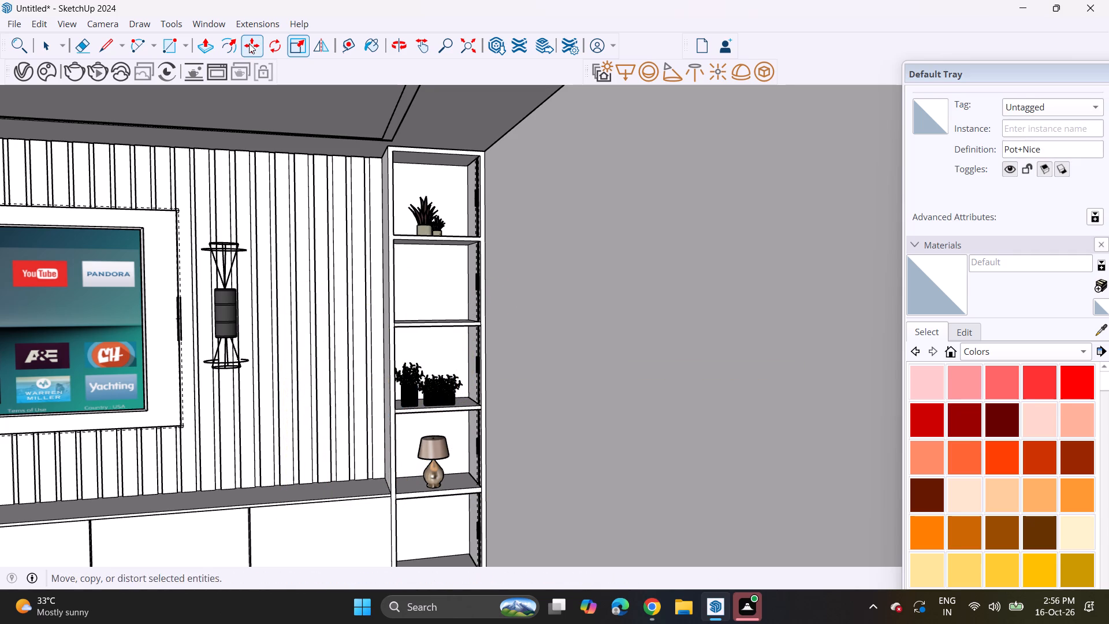
# Move the flower-painted pot from beside the column into the right shelving column's second compartment from the top.
pyautogui.click(249, 43)
pyautogui.click(326, 449)
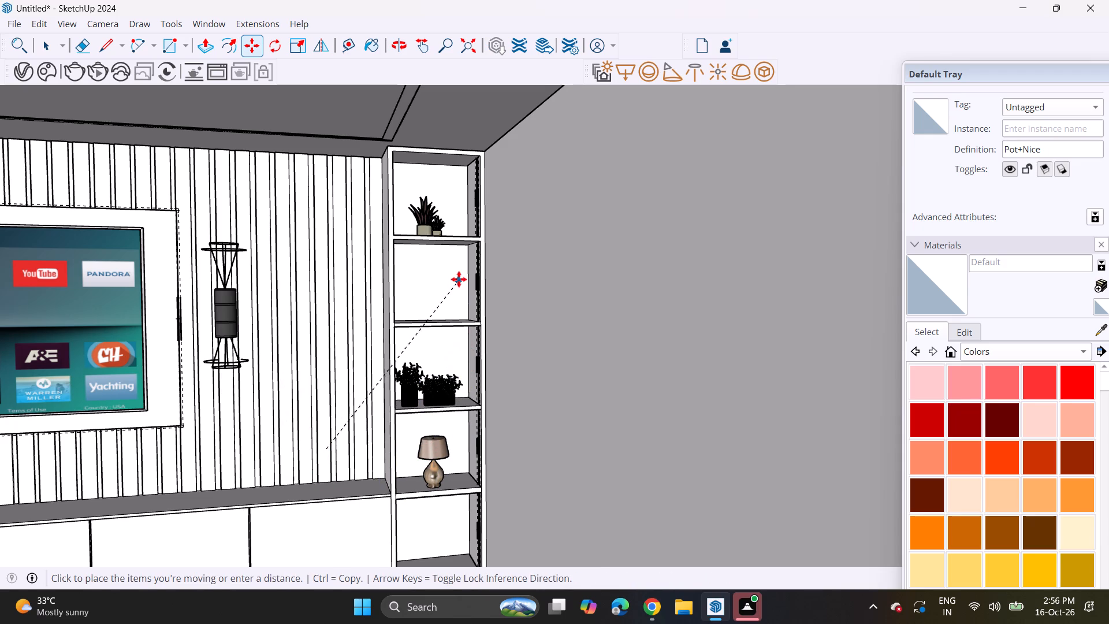
pyautogui.click(458, 318)
pyautogui.click(405, 349)
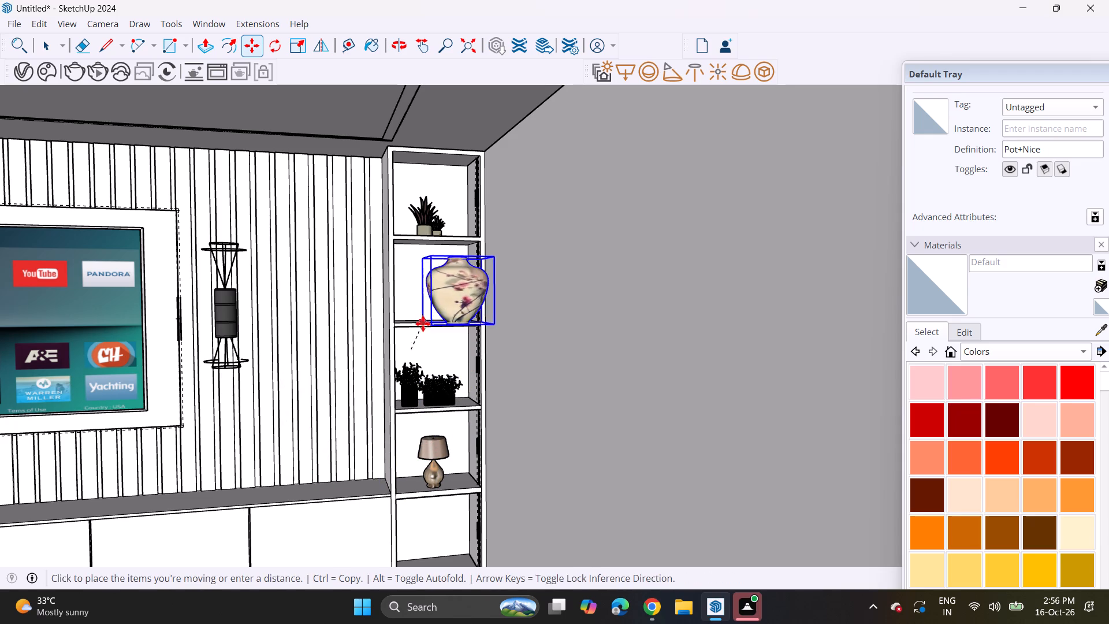
pyautogui.click(406, 322)
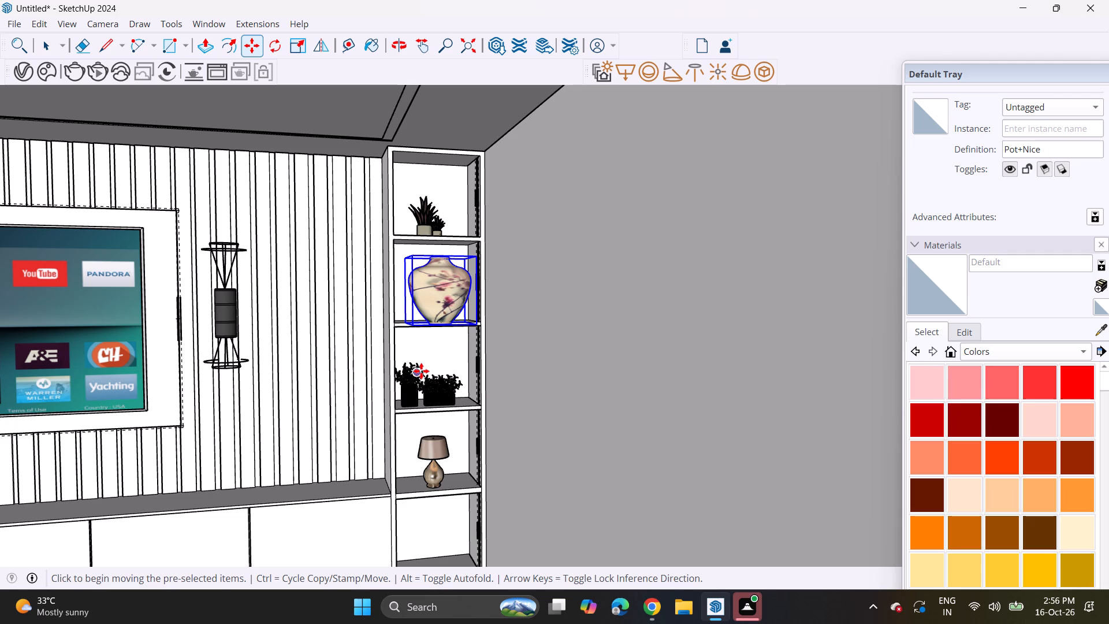
# Scale the flower-painted pot down uniformly from its upper corner to fit inside the second compartment.
pyautogui.click(289, 46)
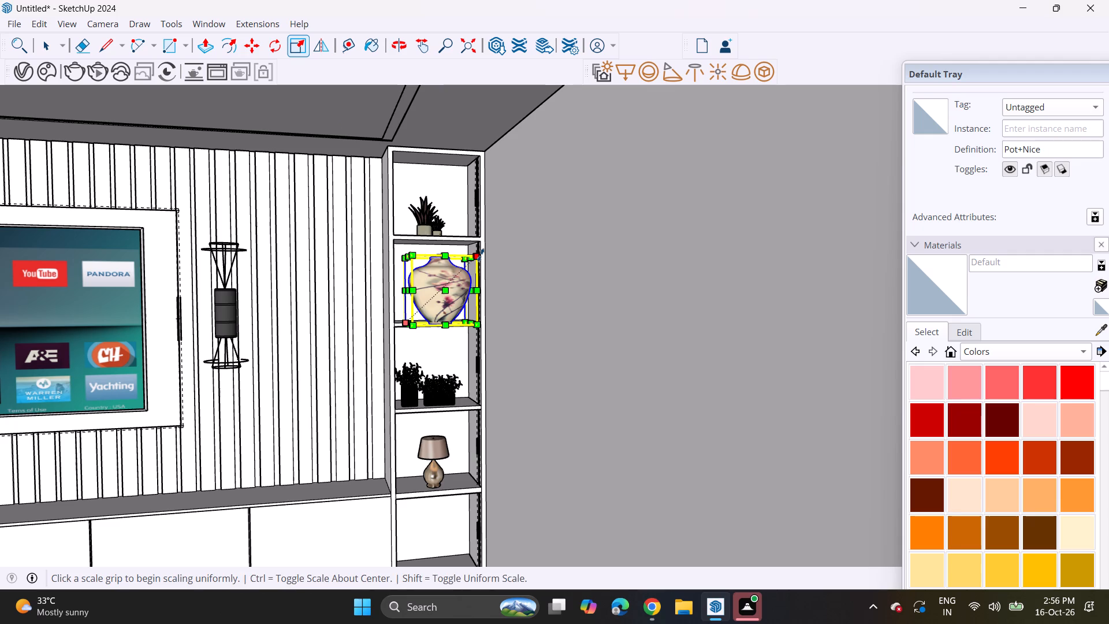
pyautogui.click(481, 255)
pyautogui.click(455, 289)
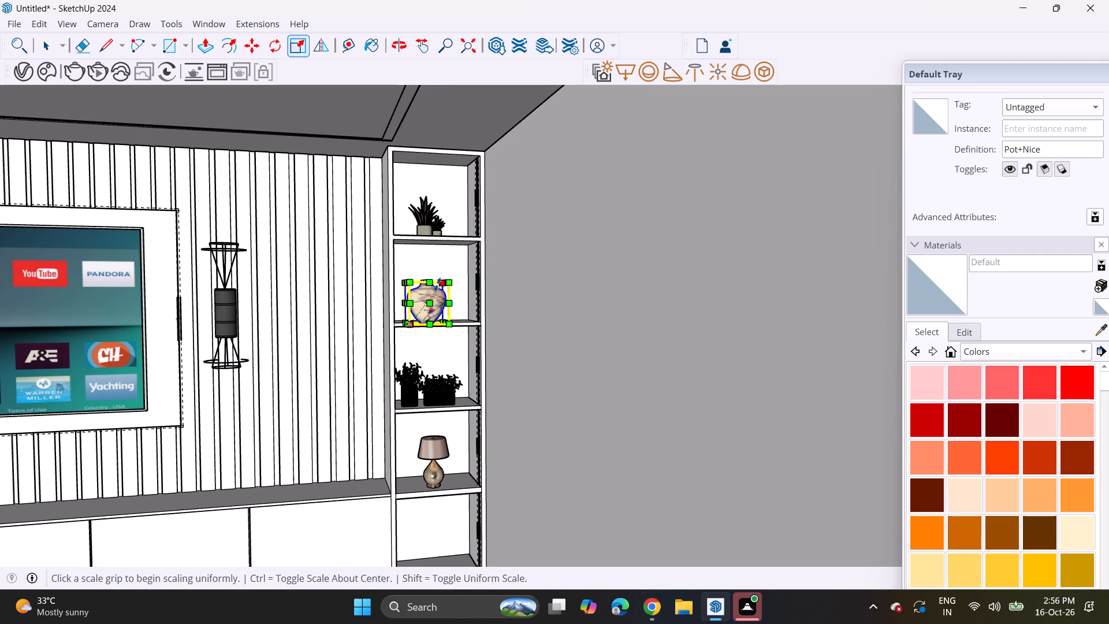
# Move the reduced pot by its lower corner back onto the second compartment's board, then clear its selection.
pyautogui.moveTo(436, 306); pyautogui.dragTo(428, 346, button='middle')
pyautogui.scroll(3, 412, 352)
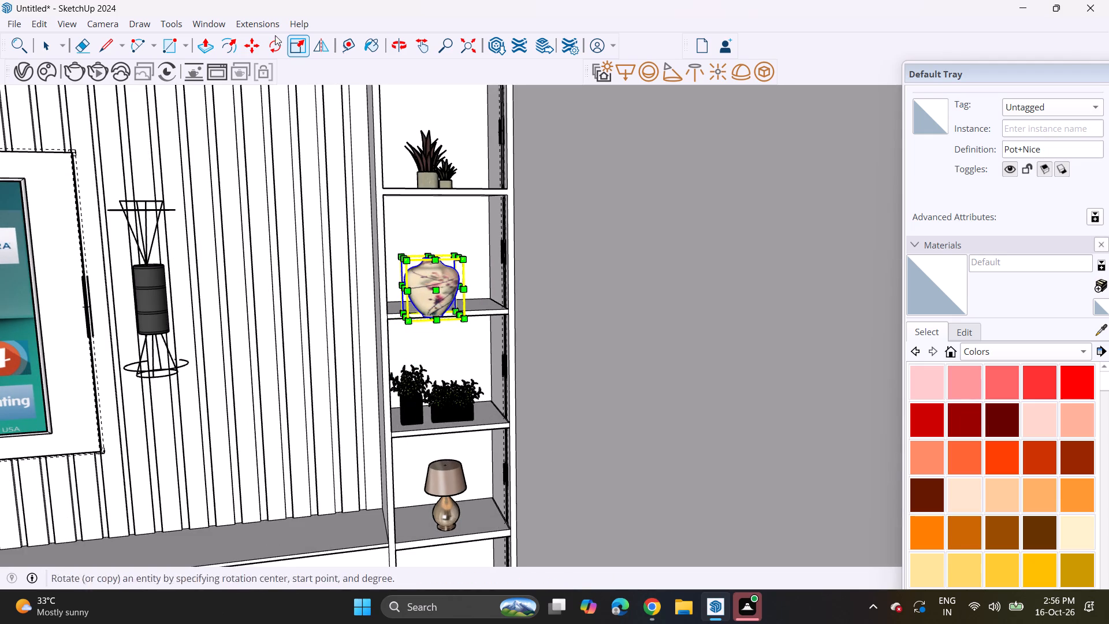
pyautogui.click(247, 42)
pyautogui.click(409, 325)
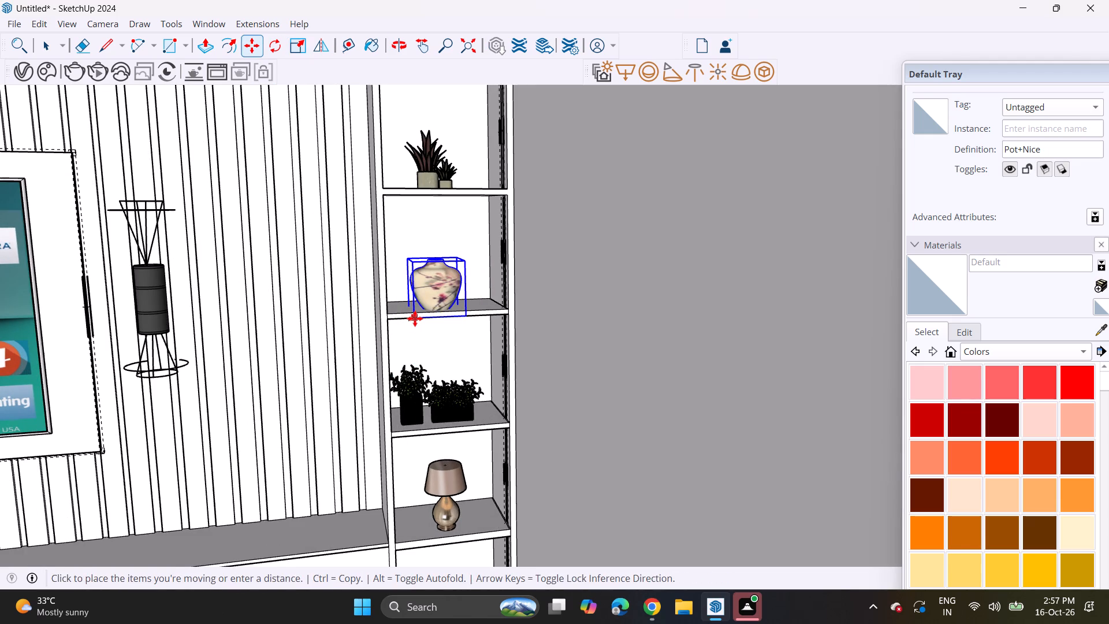
pyautogui.click(415, 311)
pyautogui.press('space')
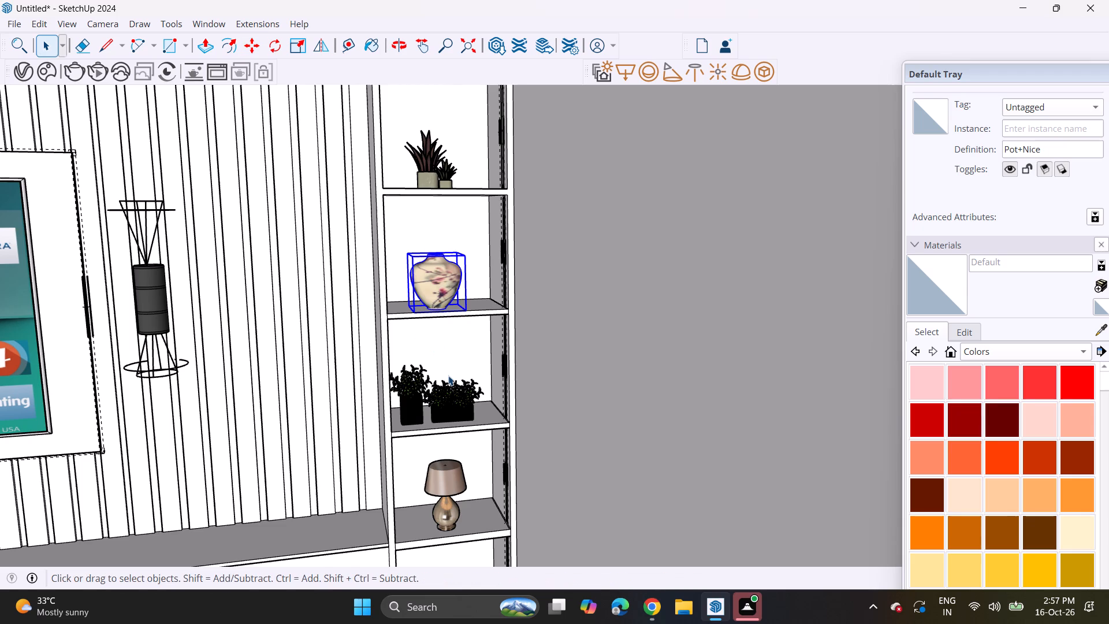
pyautogui.click(448, 376)
# Import the Architecture+and+design+books_1 model from Downloads and place it at the right shelving column's bottom compartment.
pyautogui.moveTo(446, 353); pyautogui.dragTo(423, 252, button='middle')
pyautogui.scroll(-5, 422, 259)
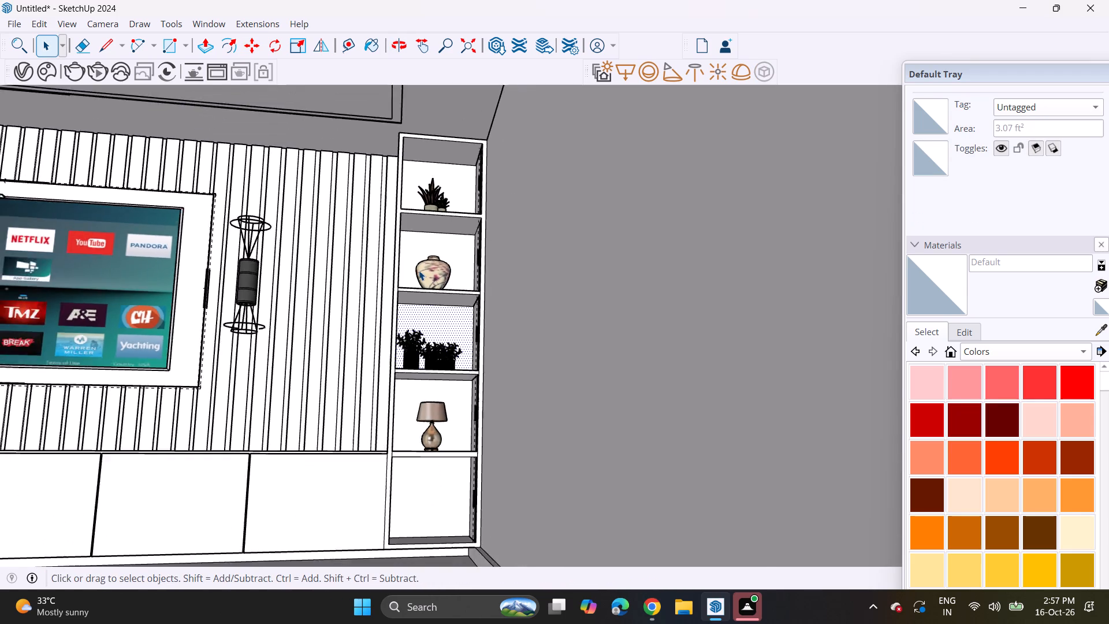
pyautogui.scroll(-3, 419, 270)
pyautogui.scroll(-3, 166, 329)
pyautogui.moveTo(188, 329); pyautogui.dragTo(215, 373, button='middle')
pyautogui.scroll(-2, 215, 373)
pyautogui.moveTo(209, 370); pyautogui.dragTo(359, 405, button='middle')
pyautogui.moveTo(356, 400); pyautogui.dragTo(327, 400, button='middle')
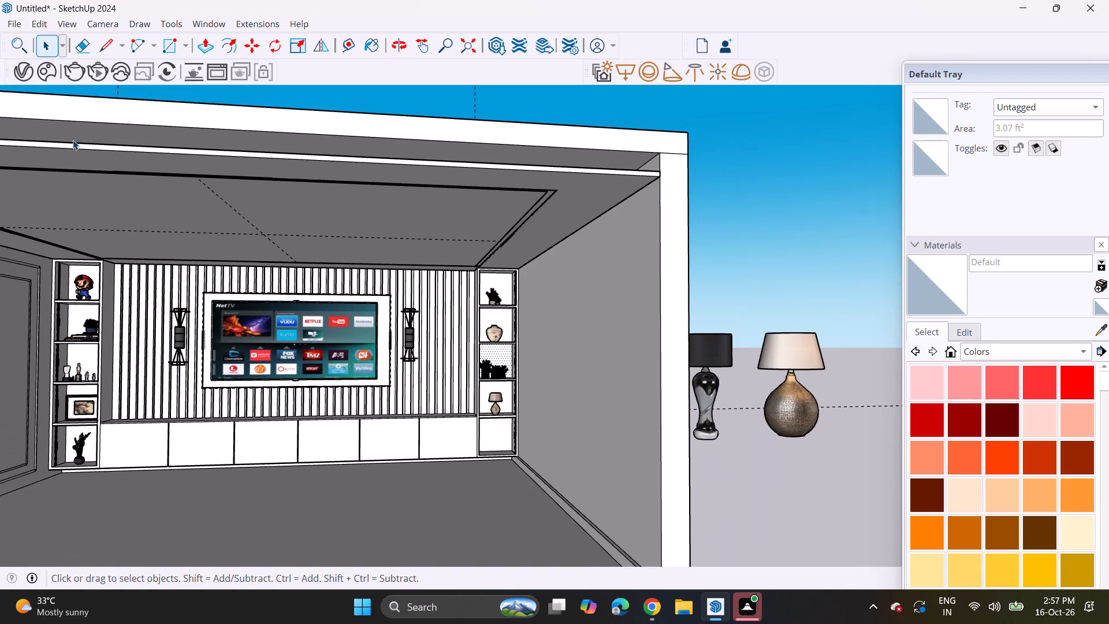
pyautogui.click(13, 20)
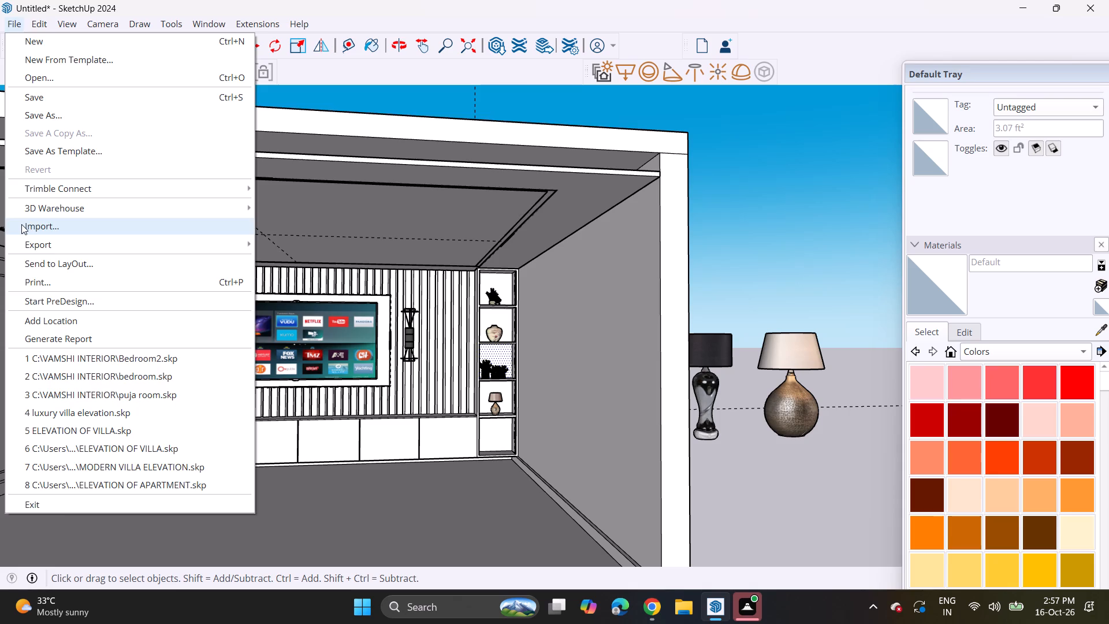
pyautogui.click(21, 224)
pyautogui.scroll(-11, 314, 263)
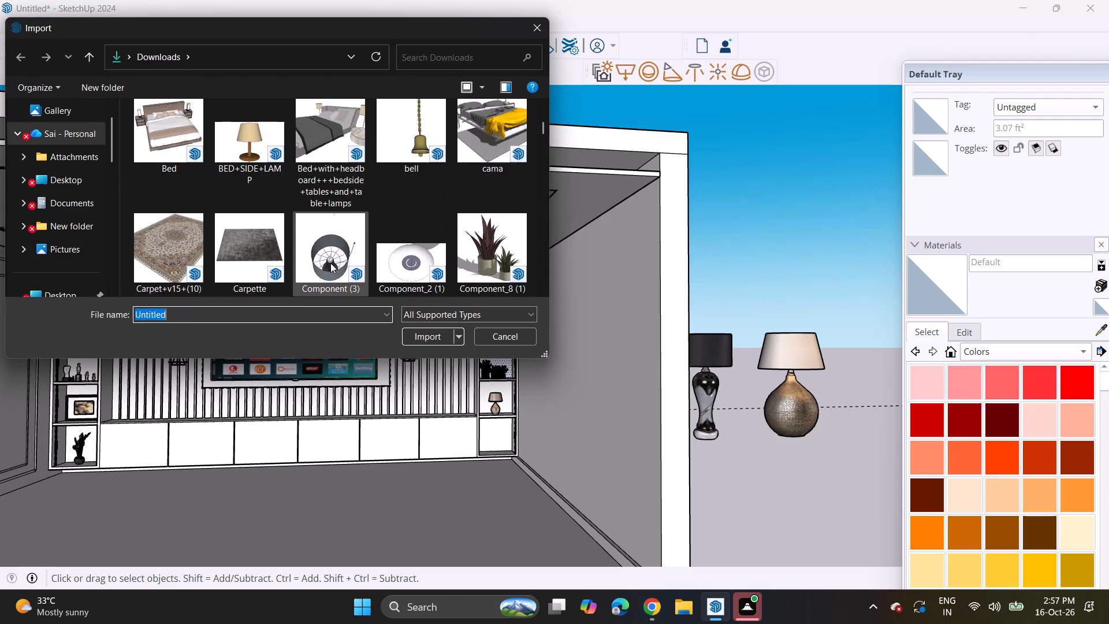
pyautogui.scroll(-8, 330, 274)
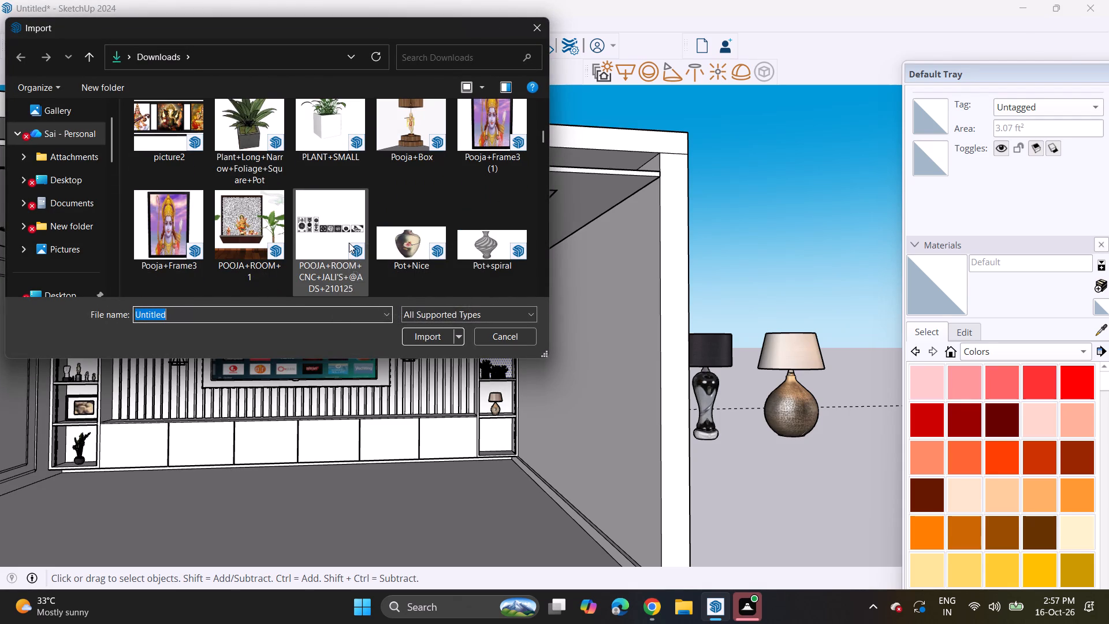
pyautogui.scroll(-5, 349, 243)
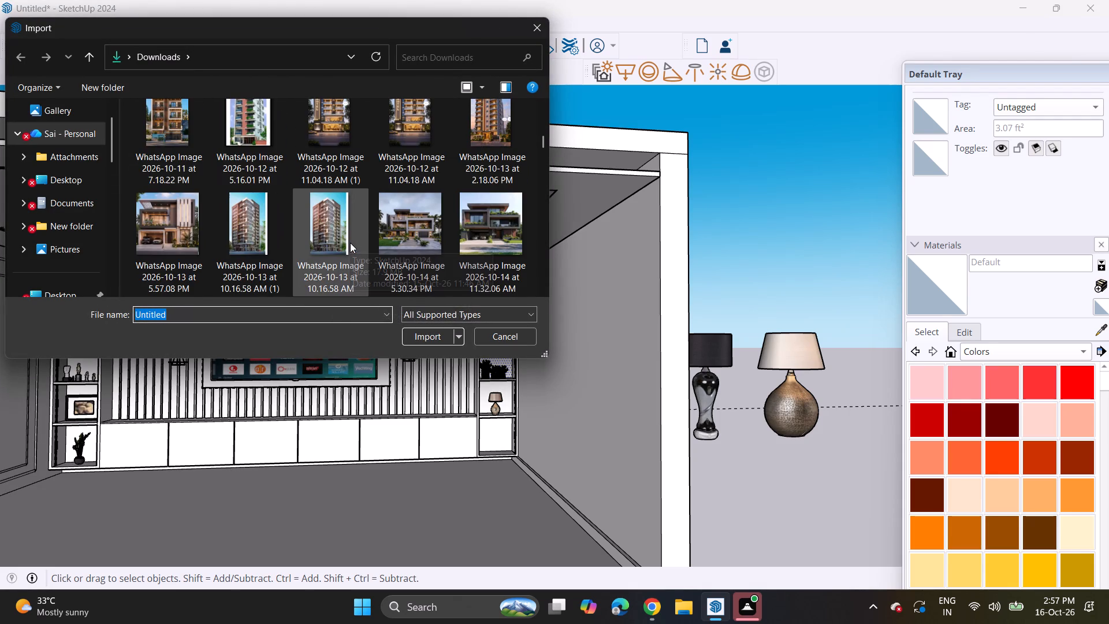
pyautogui.scroll(3, 345, 237)
pyautogui.scroll(-4, 345, 237)
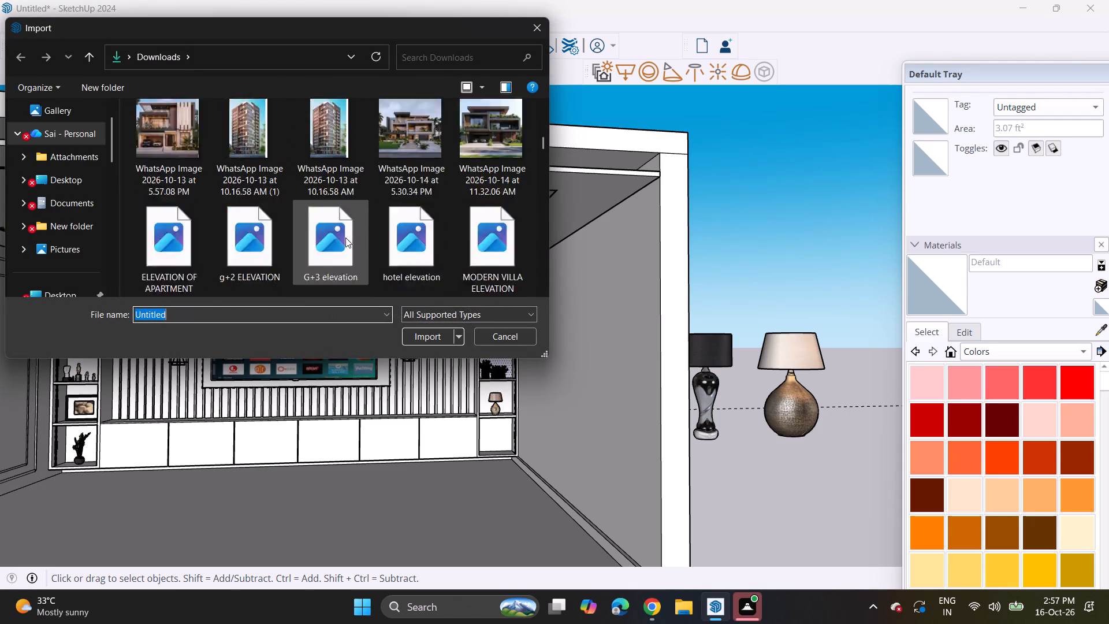
pyautogui.scroll(-6, 345, 237)
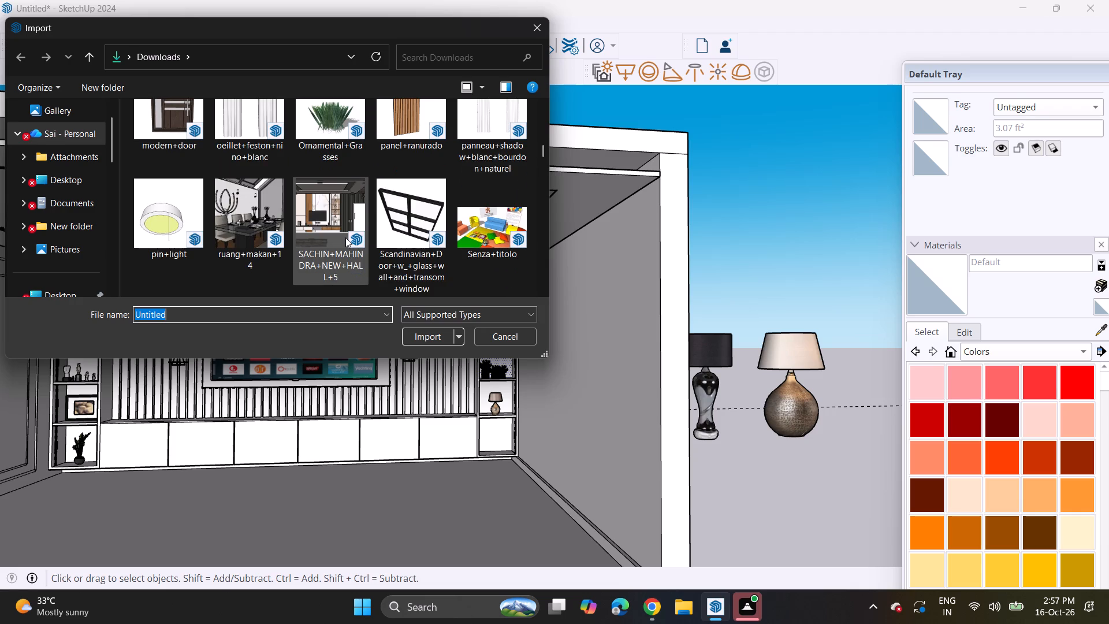
pyautogui.scroll(-5, 345, 237)
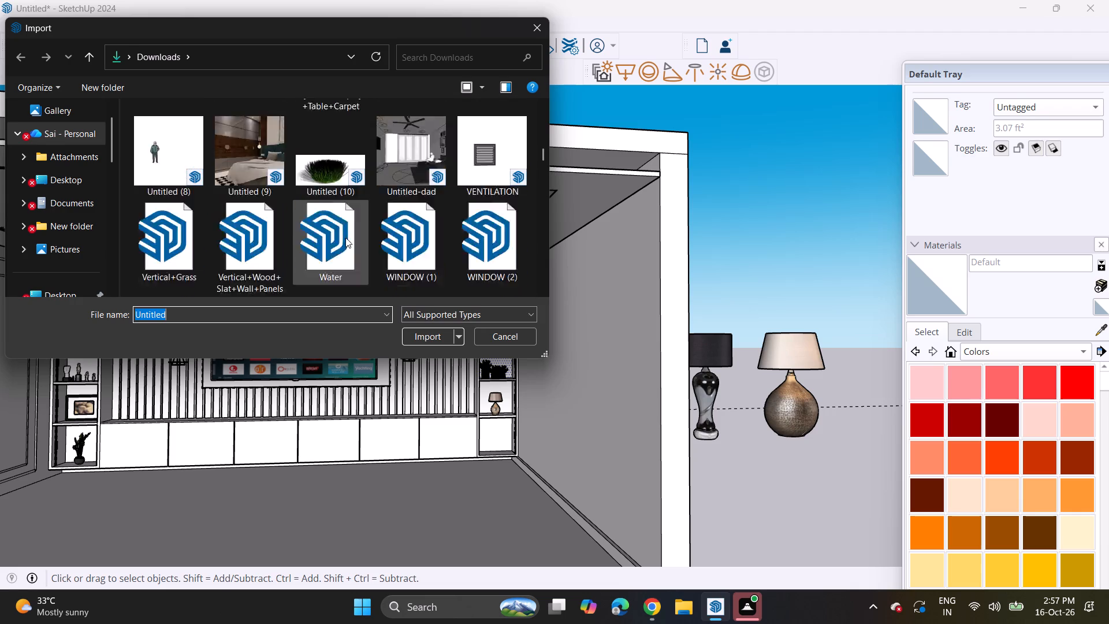
pyautogui.scroll(-1, 345, 237)
pyautogui.scroll(13, 345, 237)
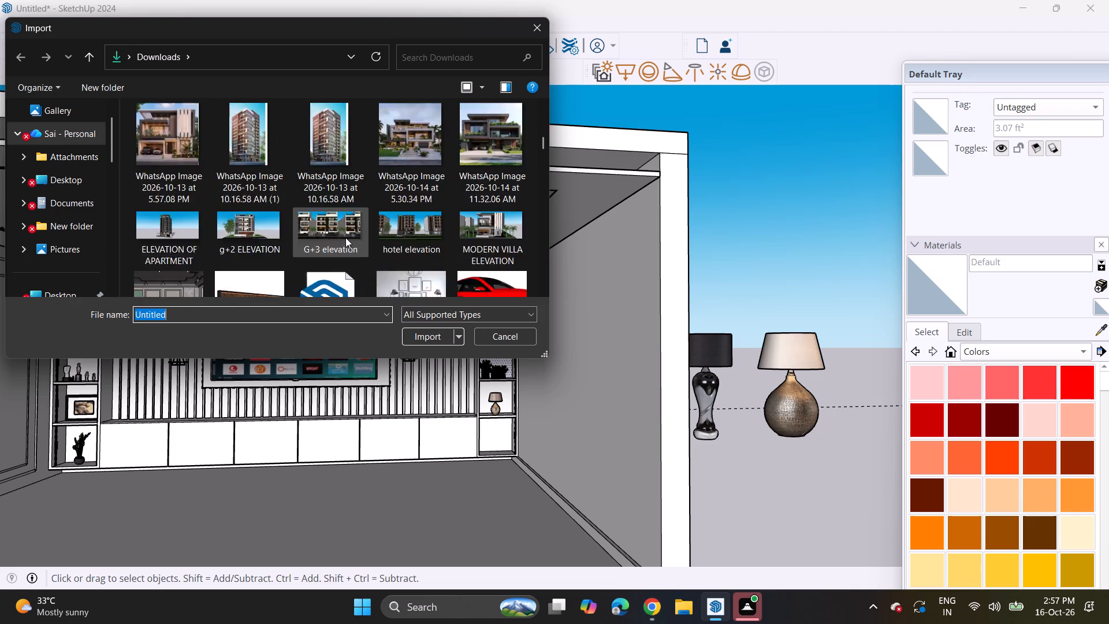
pyautogui.scroll(9, 345, 237)
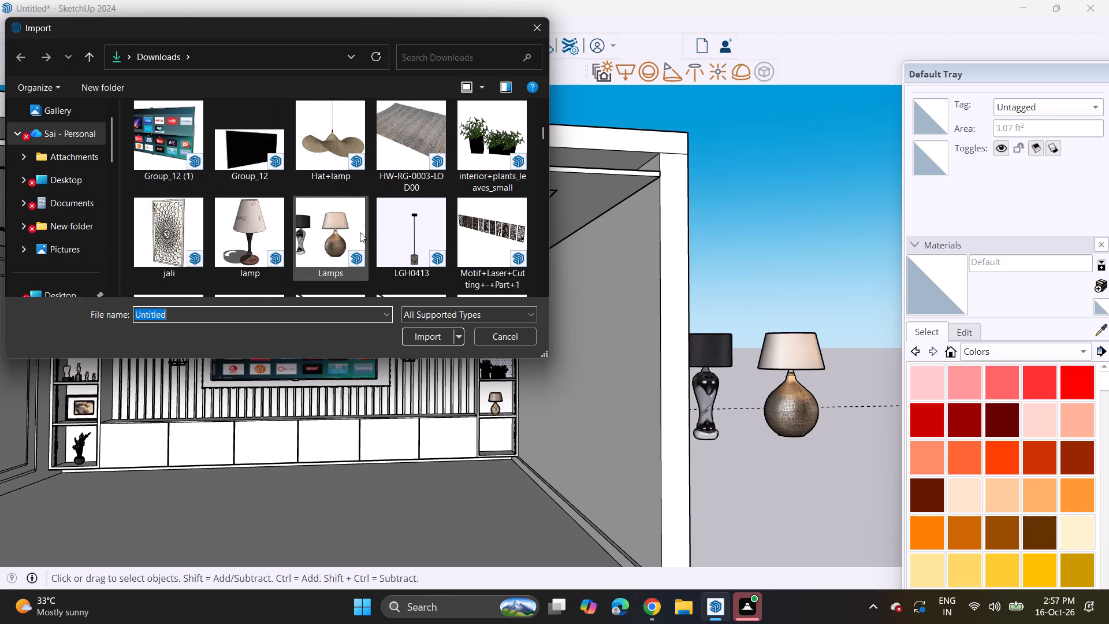
pyautogui.scroll(4, 363, 229)
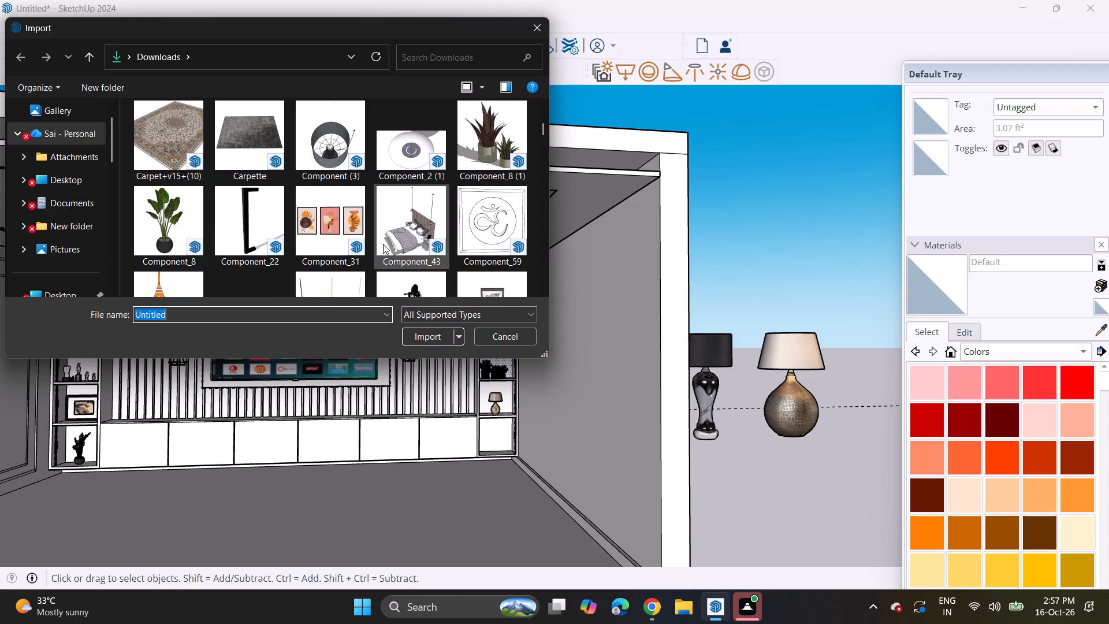
pyautogui.scroll(2, 374, 265)
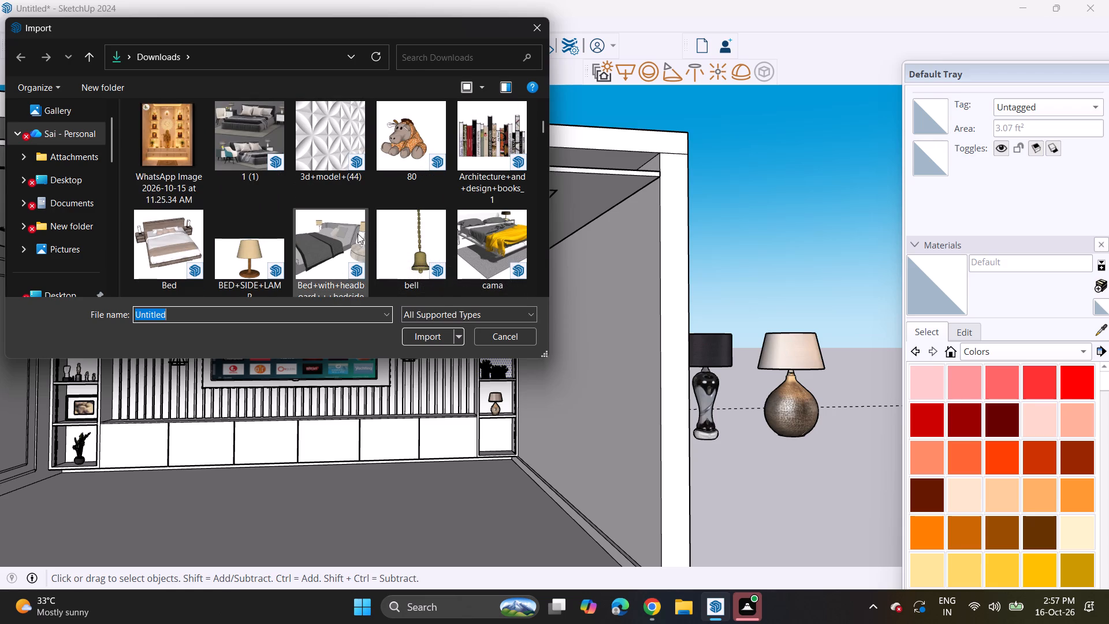
pyautogui.scroll(3, 371, 210)
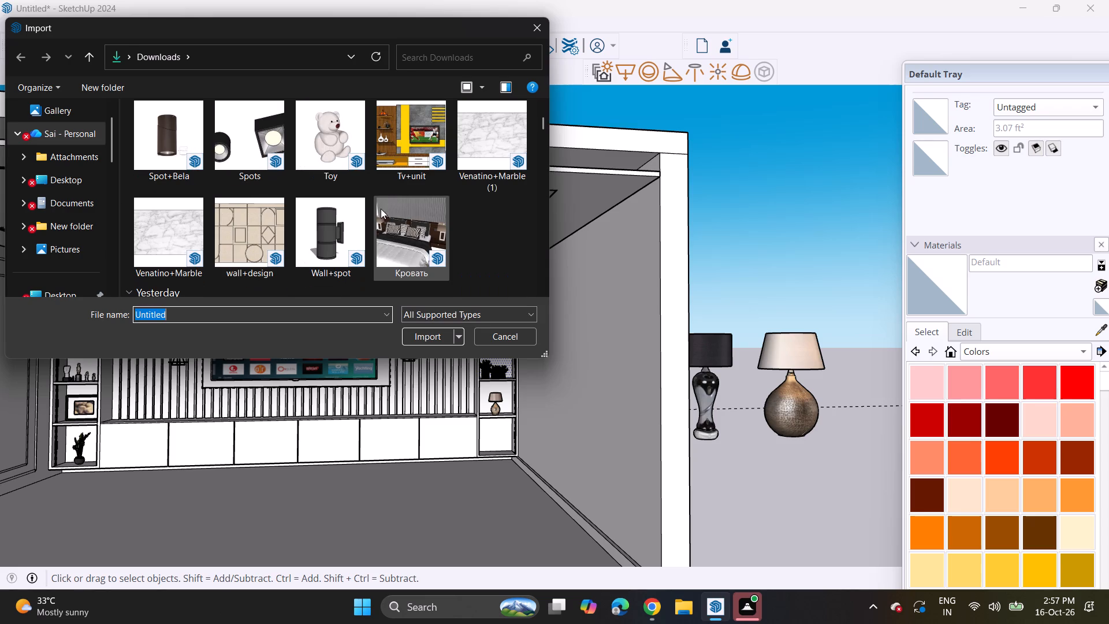
pyautogui.scroll(-2, 391, 227)
pyautogui.click(495, 218)
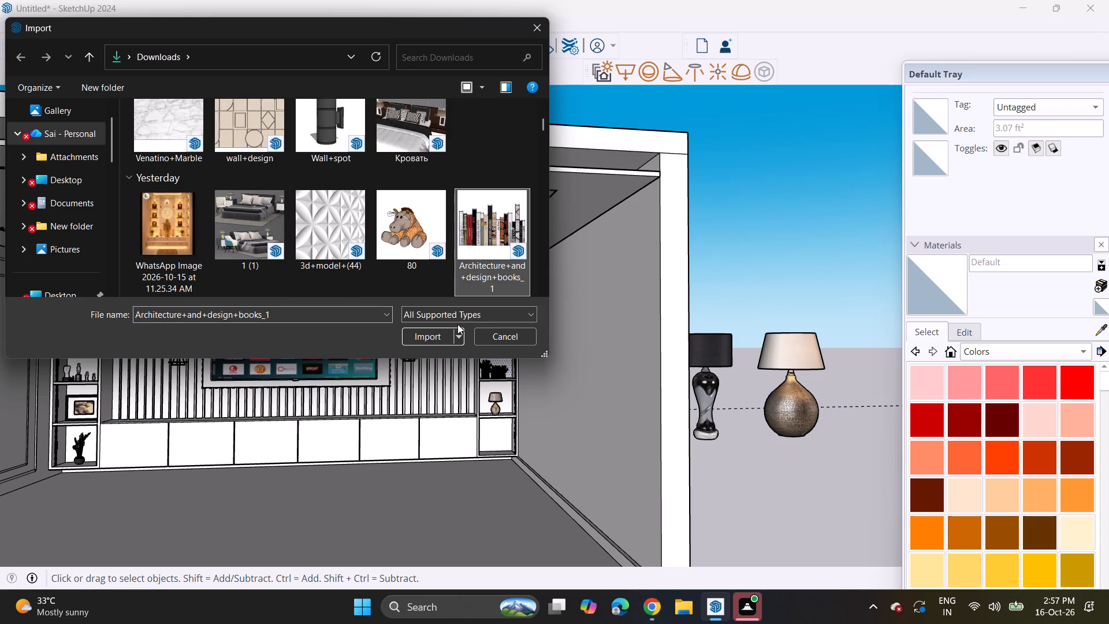
pyautogui.click(434, 333)
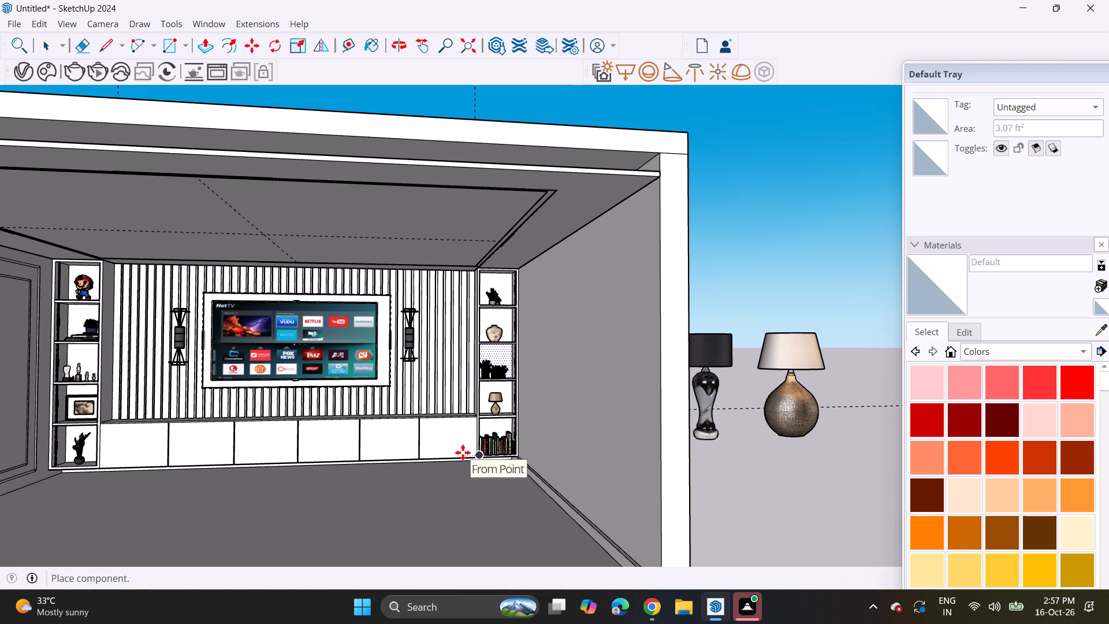
pyautogui.click(463, 452)
# Move the row of books by its lower corner to sit on the bottom compartment's board, and deselect it.
pyautogui.scroll(17, 502, 458)
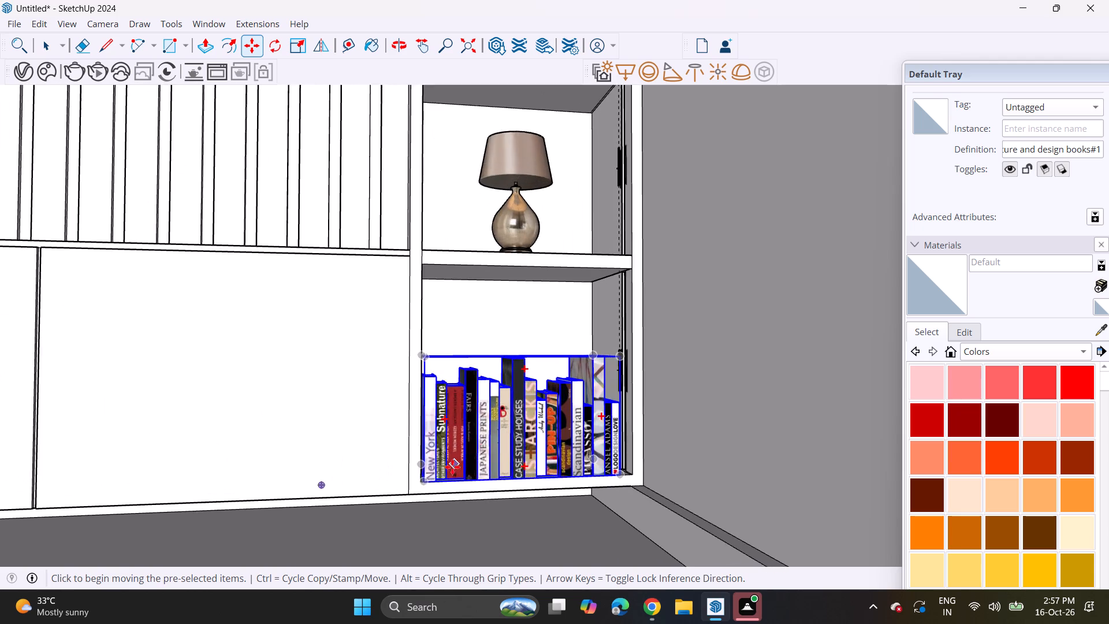
pyautogui.scroll(3, 452, 467)
pyautogui.click(417, 485)
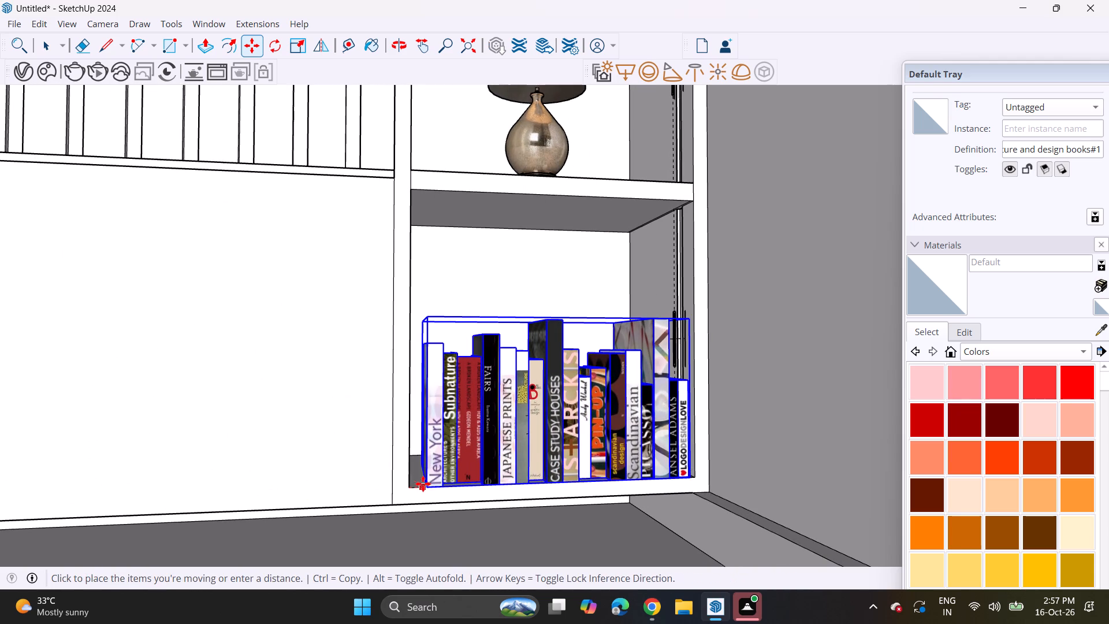
pyautogui.click(420, 480)
pyautogui.scroll(-12, 416, 463)
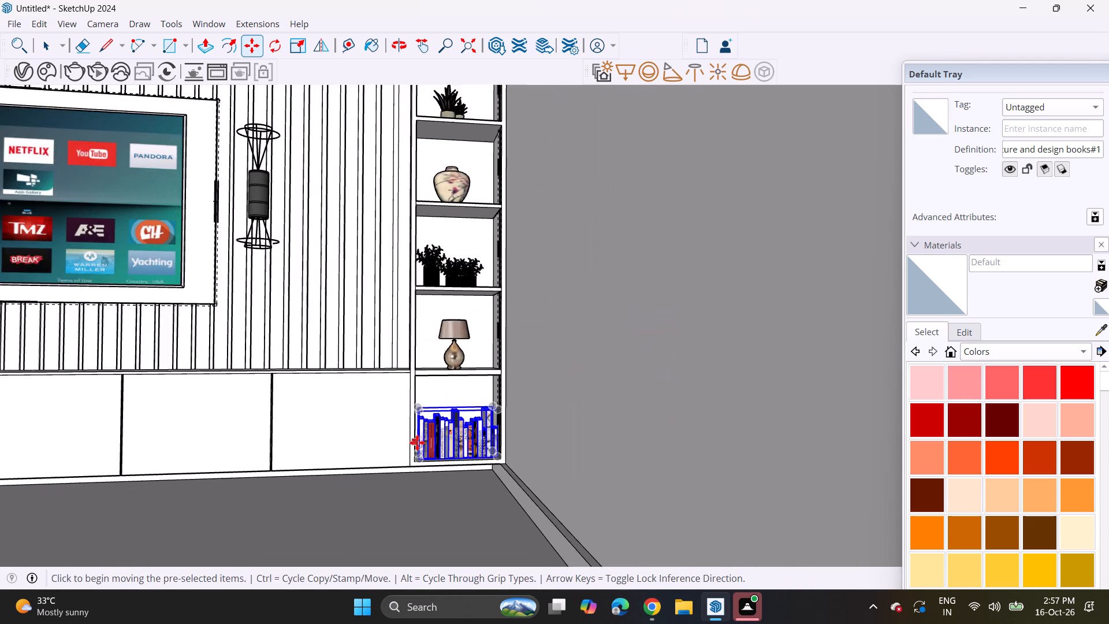
pyautogui.scroll(-10, 417, 443)
pyautogui.press('space')
pyautogui.click(591, 307)
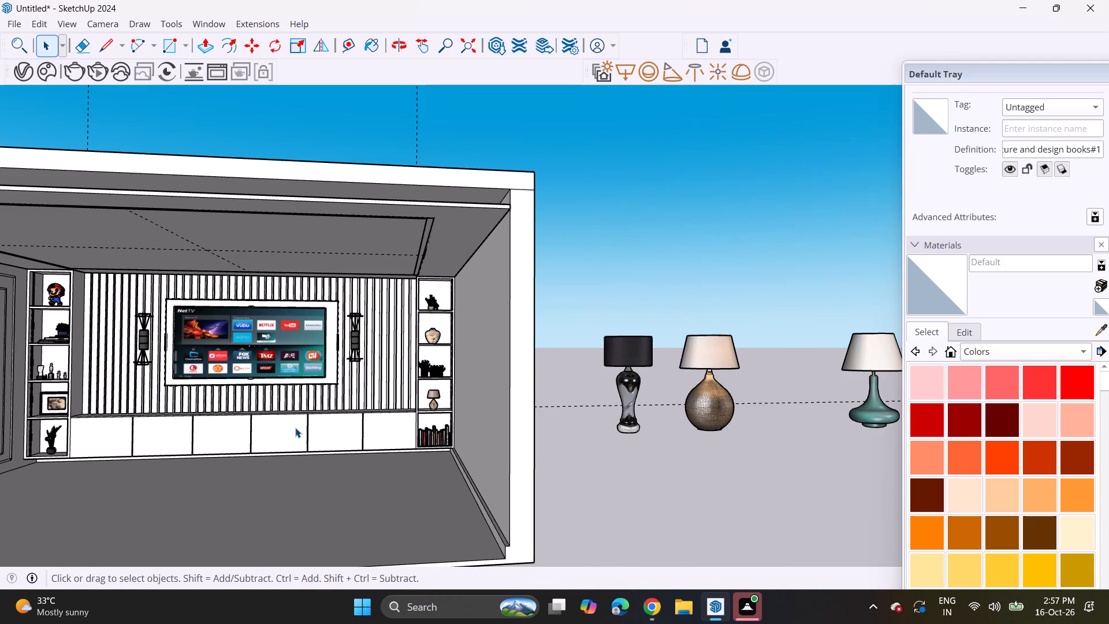
# Scale the potted plants in the right column's top compartment up uniformly from both upper corners to fill the space.
pyautogui.keyDown('shift'); pyautogui.moveTo(293, 425); pyautogui.dragTo(381, 422, button='middle'); pyautogui.keyUp('shift')
pyautogui.scroll(3, 481, 332)
pyautogui.scroll(11, 550, 263)
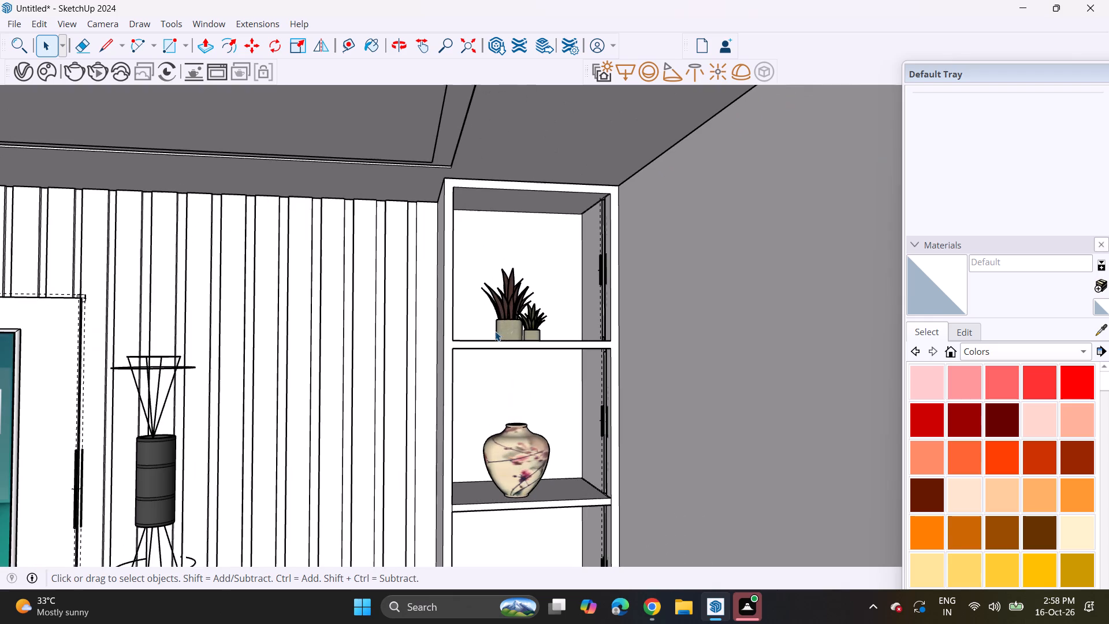
pyautogui.click(507, 319)
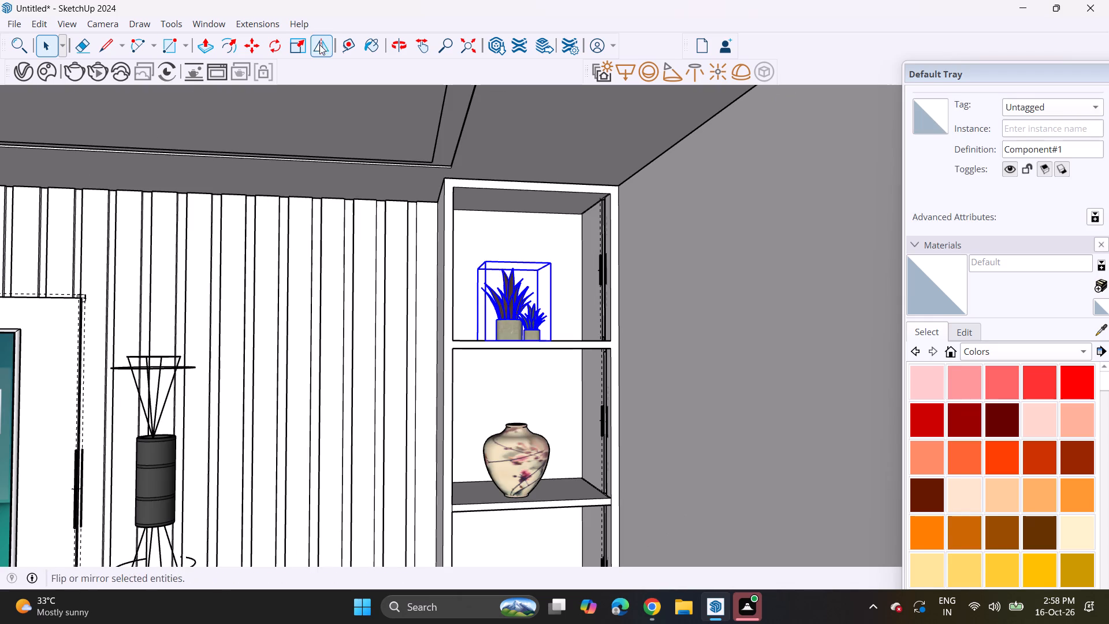
pyautogui.click(295, 52)
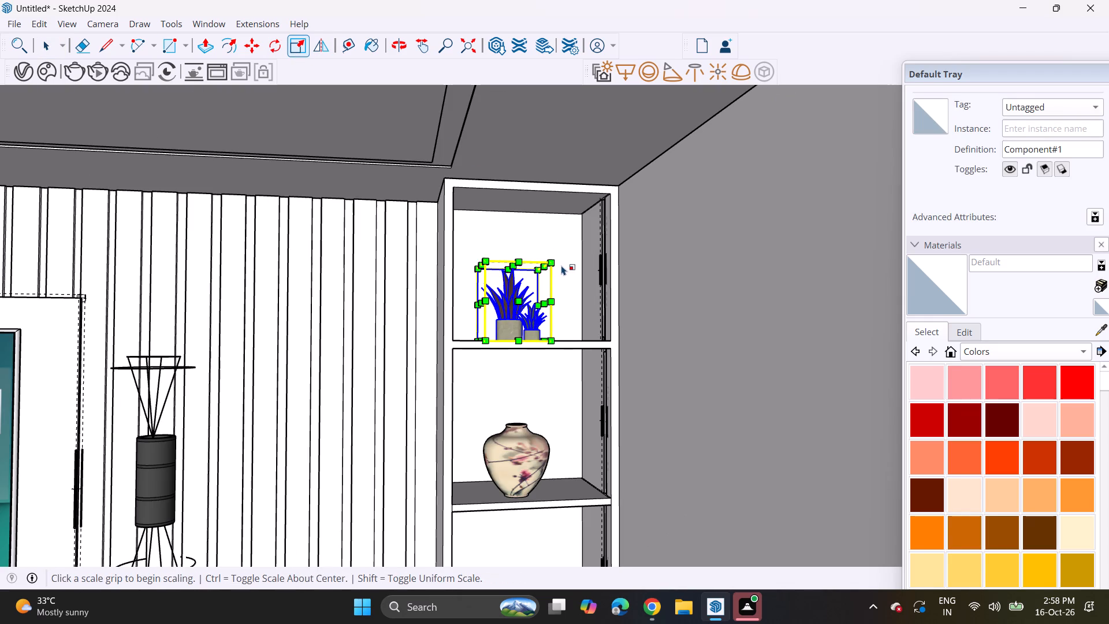
pyautogui.click(556, 258)
pyautogui.click(587, 229)
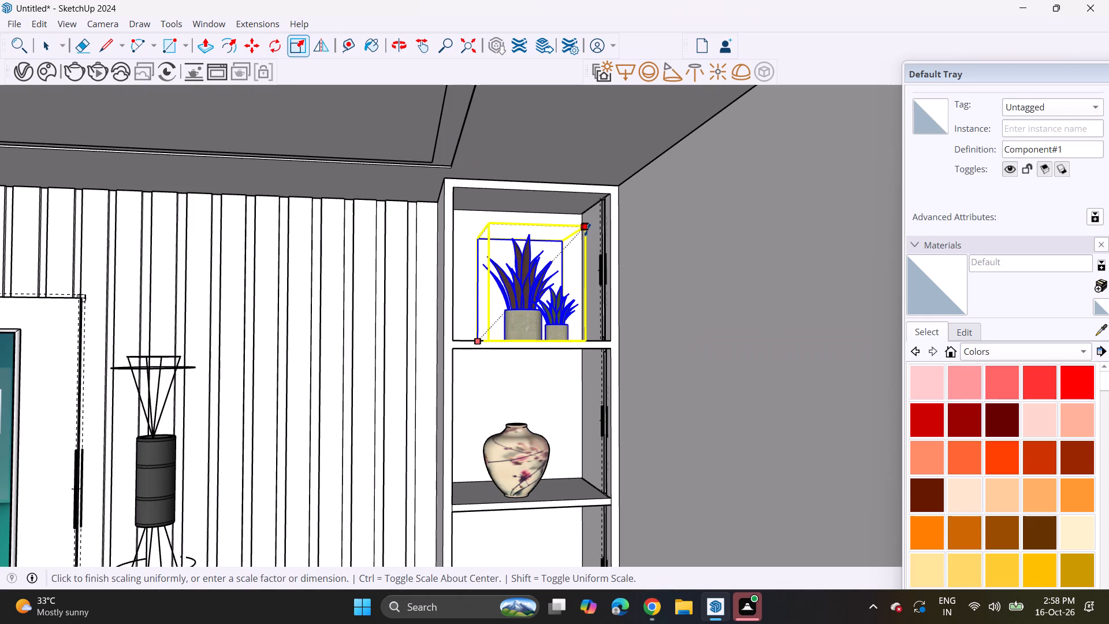
pyautogui.click(494, 224)
pyautogui.click(467, 214)
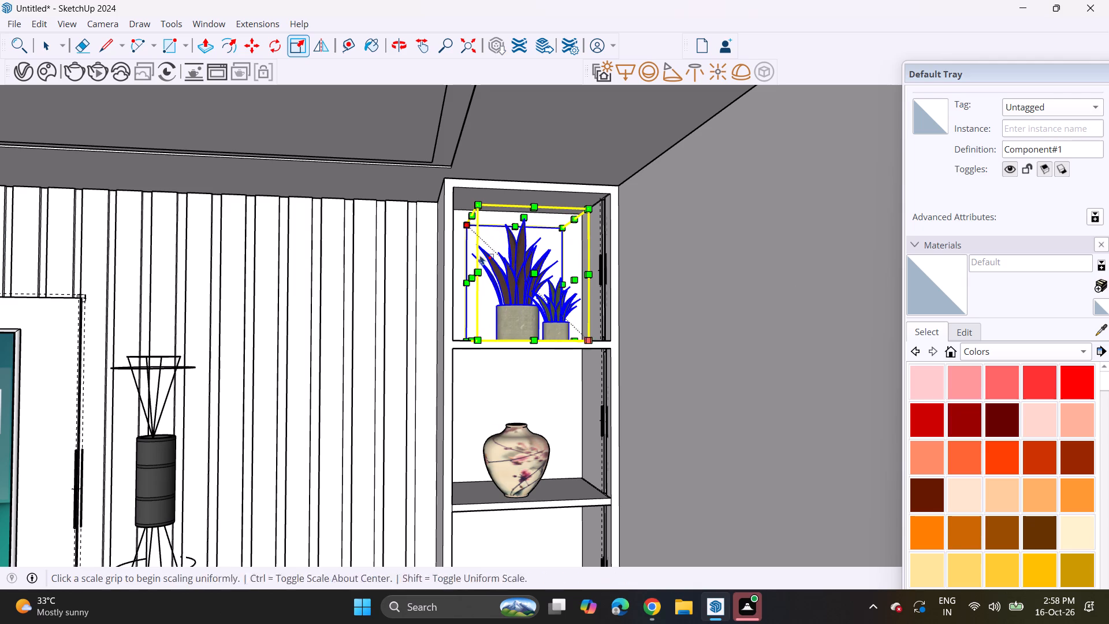
pyautogui.press('space')
# Scale the floral vase in the right column's second compartment up uniformly from its upper corner, and end the scaling.
pyautogui.click(505, 463)
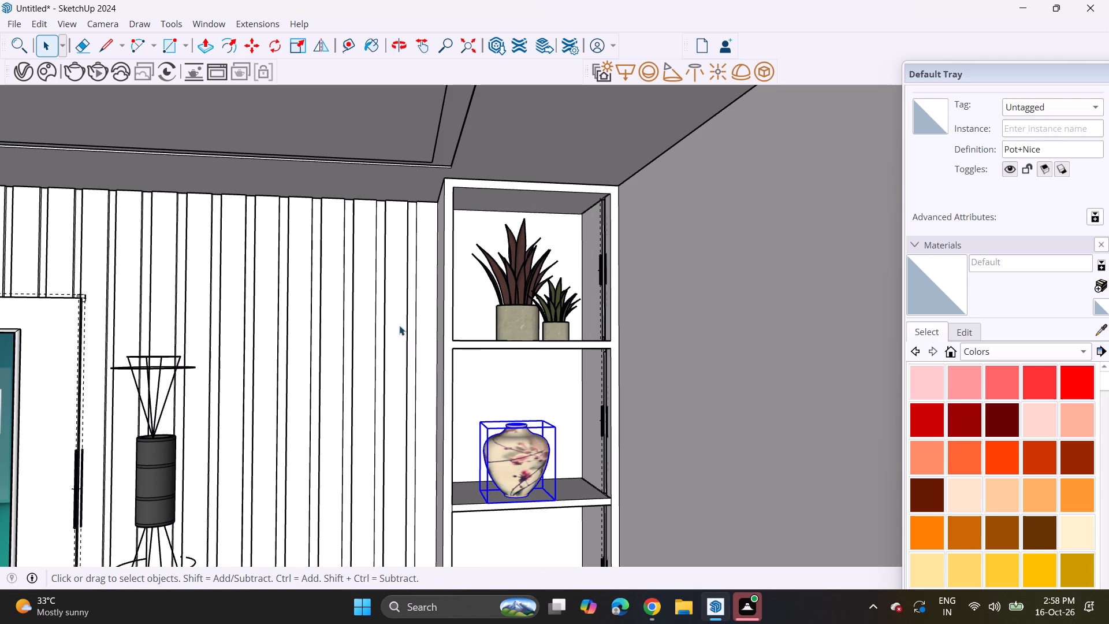
pyautogui.click(293, 52)
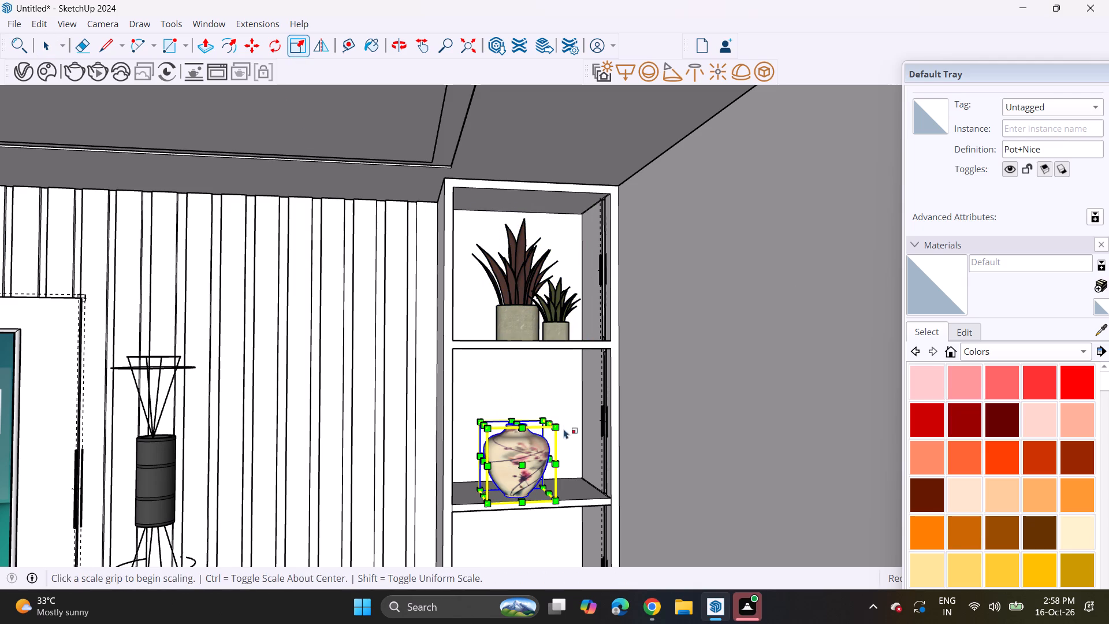
pyautogui.click(556, 428)
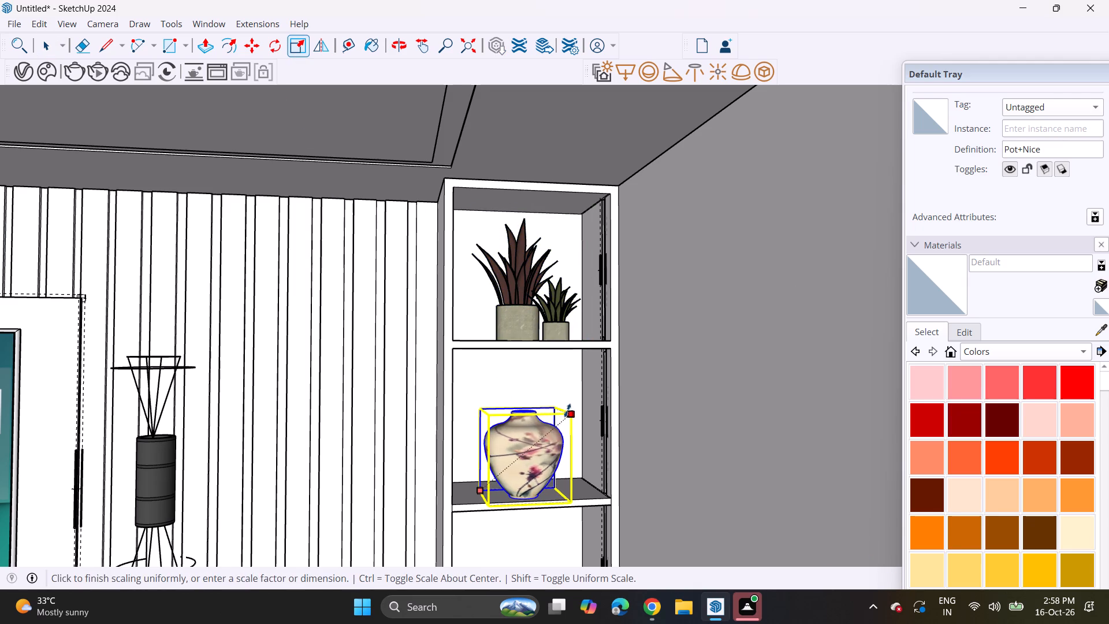
pyautogui.click(570, 408)
pyautogui.scroll(-3, 425, 527)
pyautogui.press('space')
pyautogui.click(573, 517)
# Examine the whole TV wall with both furnished shelving columns from the front.
pyautogui.scroll(-4, 561, 518)
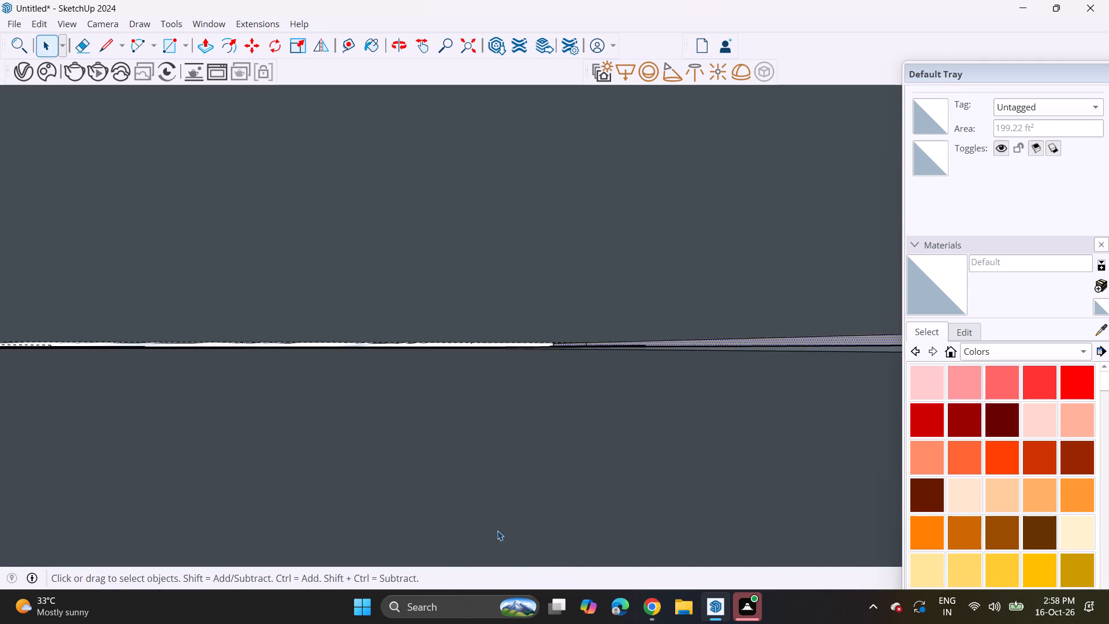
pyautogui.scroll(-3, 497, 530)
pyautogui.keyDown('shift'); pyautogui.moveTo(451, 545); pyautogui.dragTo(468, 318, button='middle'); pyautogui.keyUp('shift')
pyautogui.moveTo(481, 459); pyautogui.dragTo(505, 242, button='middle')
pyautogui.scroll(-3, 492, 265)
pyautogui.keyDown('shift'); pyautogui.moveTo(365, 376); pyautogui.dragTo(472, 388, button='middle'); pyautogui.keyUp('shift')
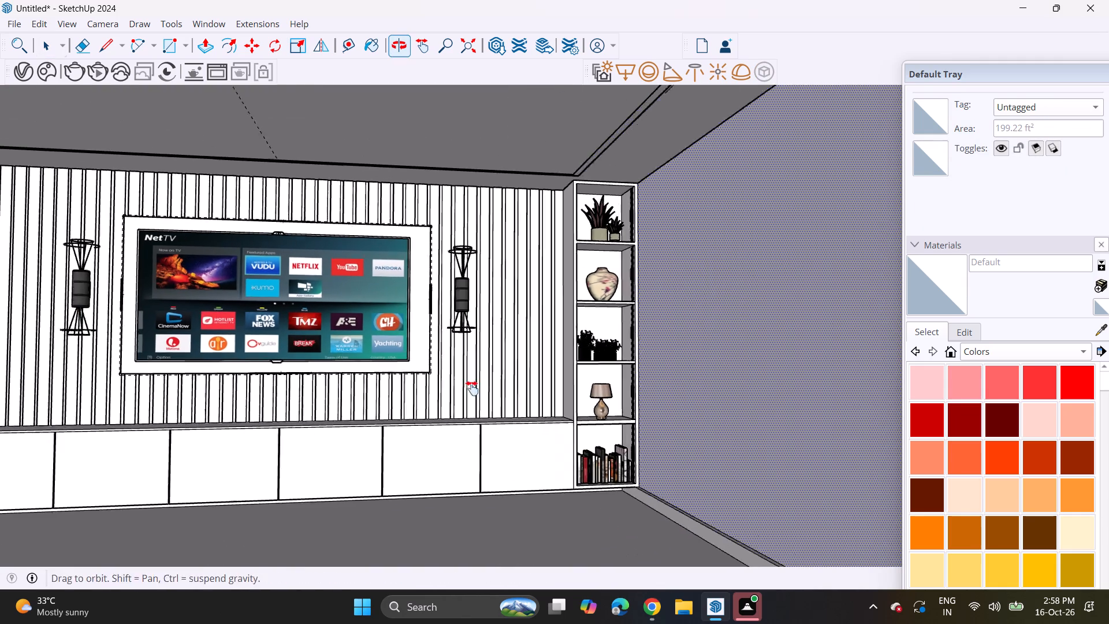
pyautogui.keyDown('shift'); pyautogui.moveTo(472, 388); pyautogui.dragTo(478, 389, button='middle'); pyautogui.keyUp('shift')
pyautogui.moveTo(529, 418); pyautogui.dragTo(465, 416, button='middle')
pyautogui.keyDown('shift'); pyautogui.moveTo(371, 417); pyautogui.dragTo(472, 428, button='middle'); pyautogui.keyUp('shift')
pyautogui.moveTo(474, 427); pyautogui.dragTo(491, 422, button='middle')
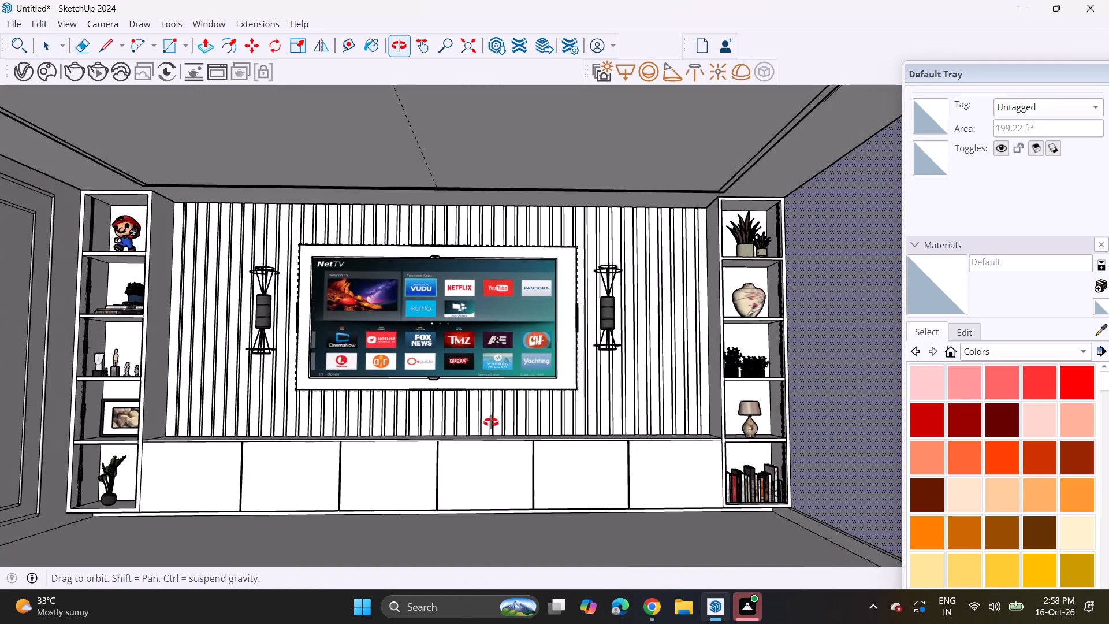
pyautogui.moveTo(491, 422); pyautogui.dragTo(493, 432, button='middle')
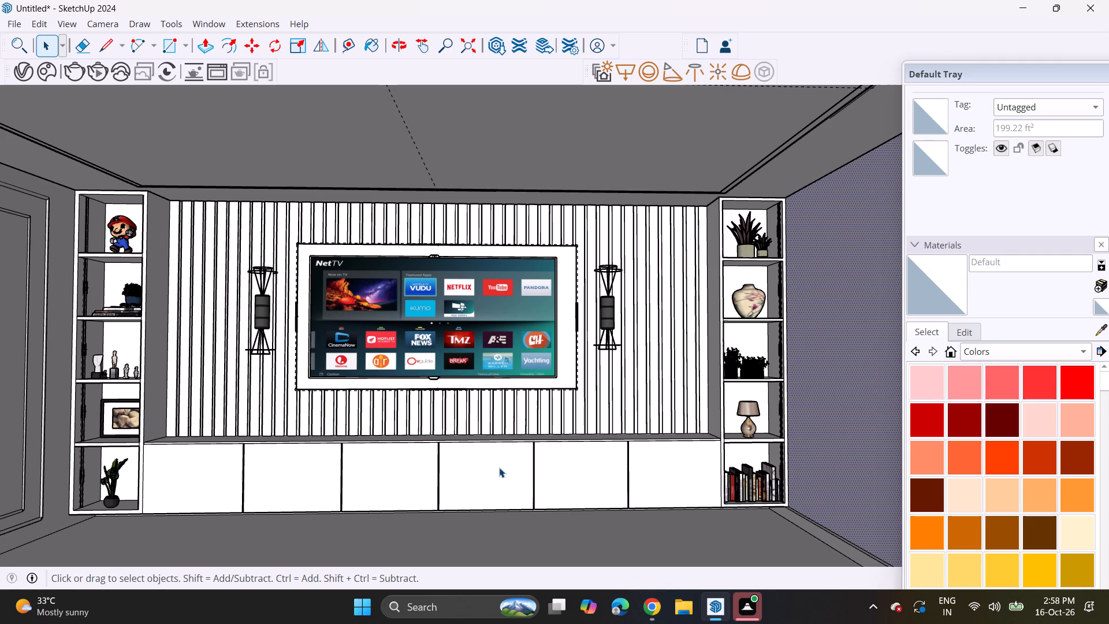
# Draw a rectangle of about 10 ft² on the low cabinet's top beneath the TV, from the slatted wall to the front edge.
pyautogui.moveTo(330, 480); pyautogui.dragTo(333, 525, button='middle')
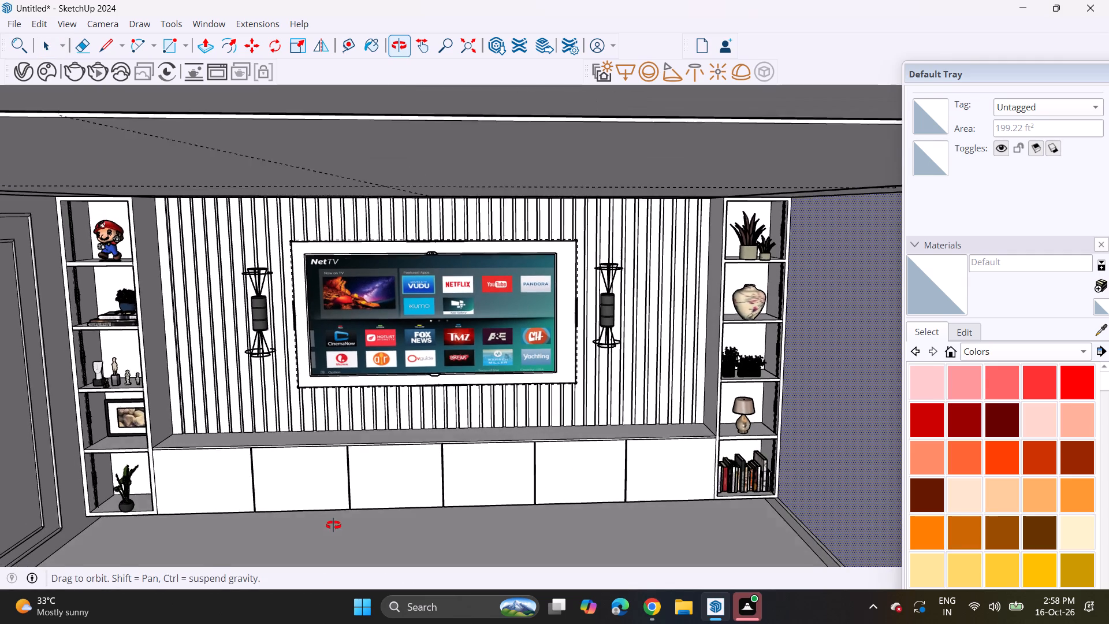
pyautogui.moveTo(333, 525); pyautogui.dragTo(332, 522, button='middle')
pyautogui.click(164, 44)
pyautogui.scroll(3, 356, 460)
pyautogui.scroll(5, 321, 407)
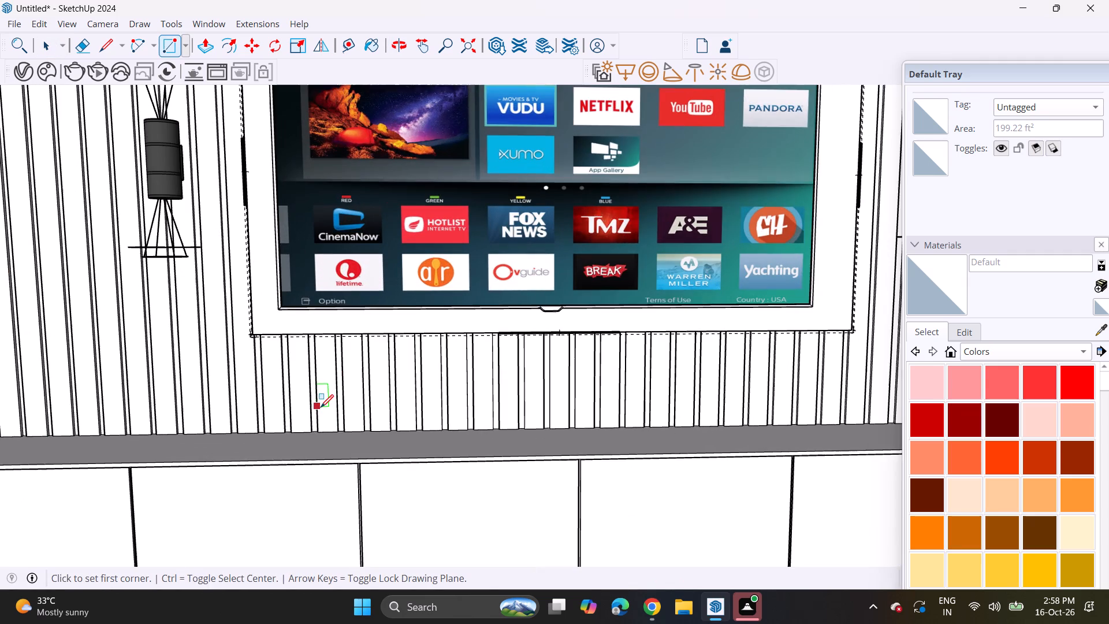
pyautogui.moveTo(321, 407); pyautogui.dragTo(318, 447, button='middle')
pyautogui.click(296, 425)
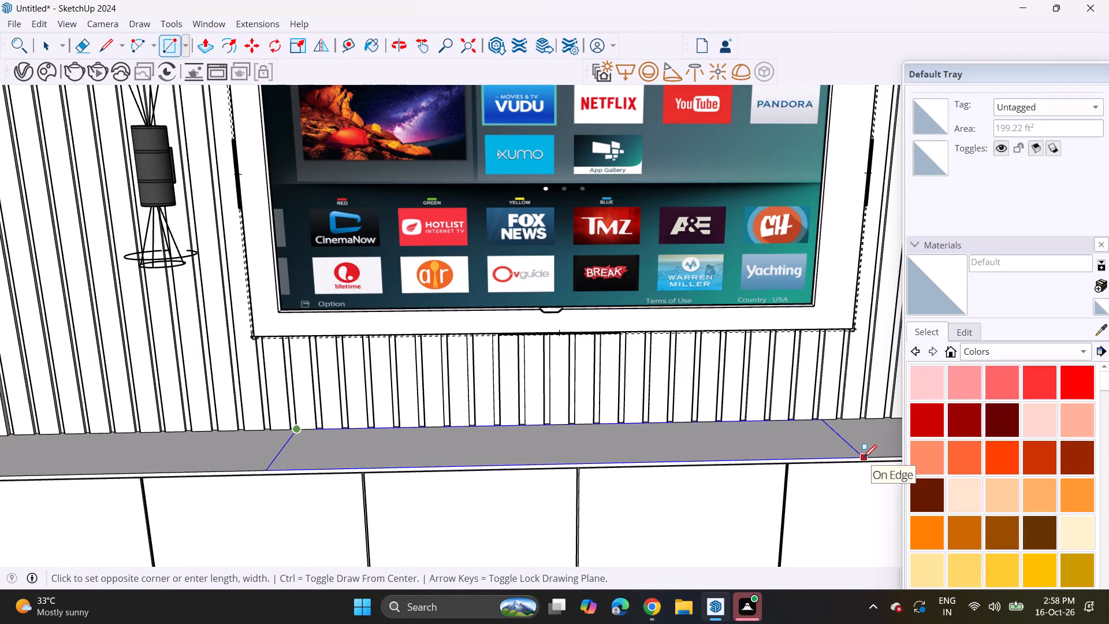
pyautogui.press('Escape')
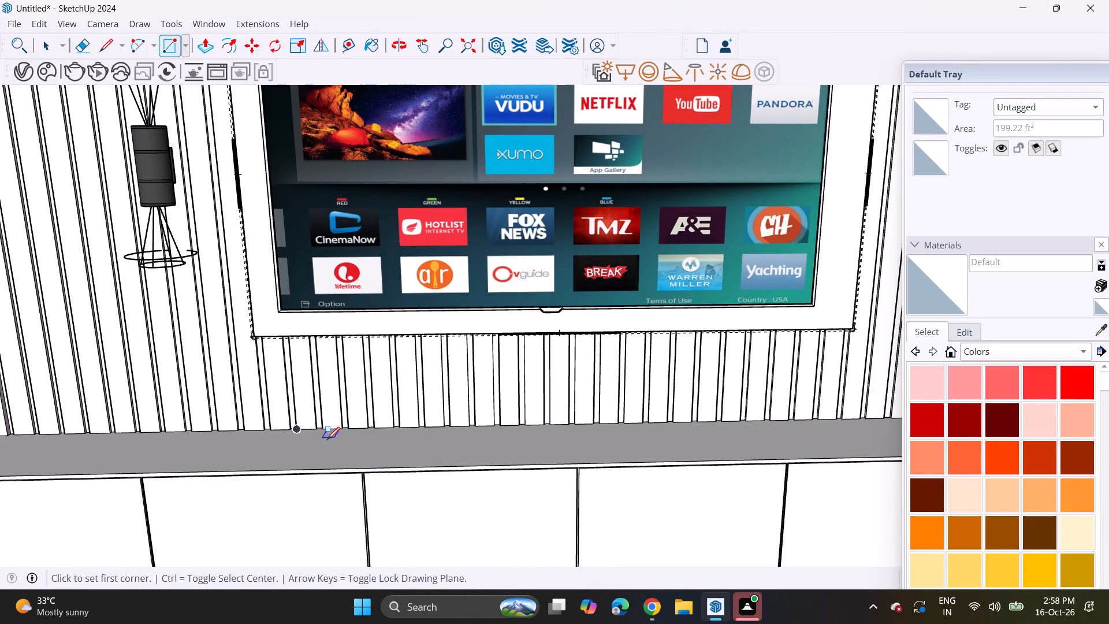
pyautogui.scroll(7, 314, 439)
pyautogui.click(319, 422)
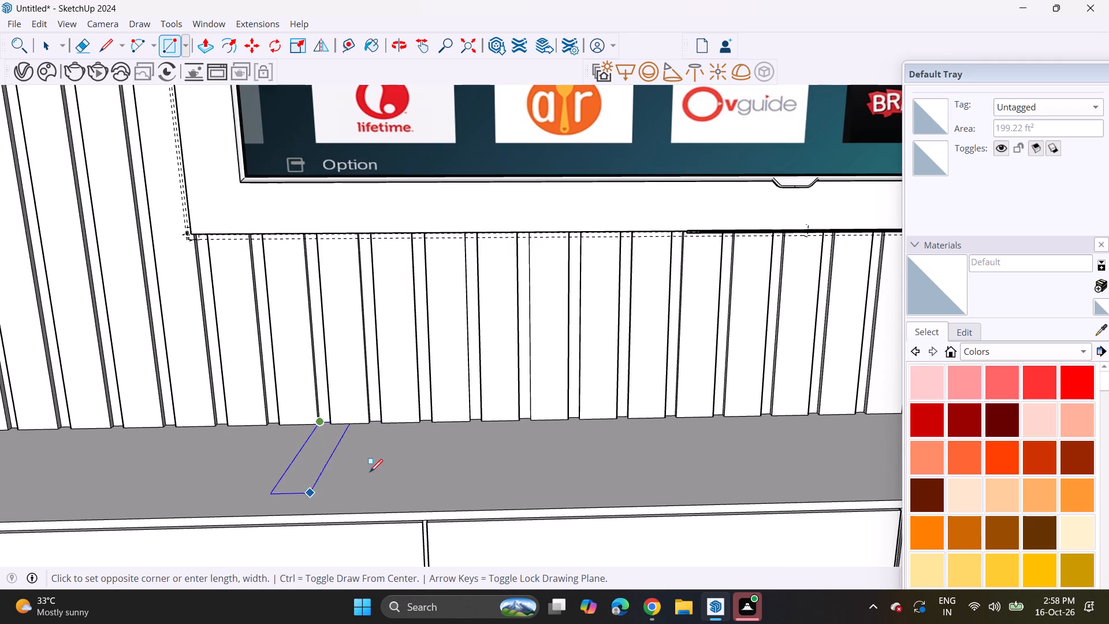
pyautogui.scroll(-7, 372, 471)
pyautogui.keyDown('shift'); pyautogui.moveTo(523, 477); pyautogui.dragTo(386, 447, button='middle'); pyautogui.keyUp('shift')
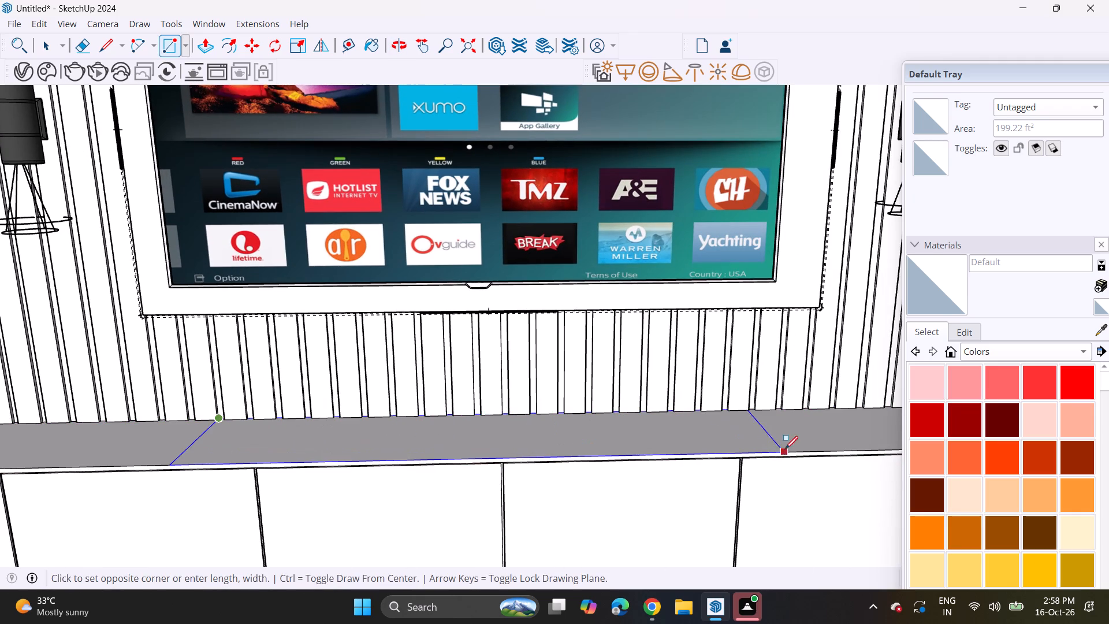
pyautogui.moveTo(812, 452); pyautogui.dragTo(757, 437, button='middle')
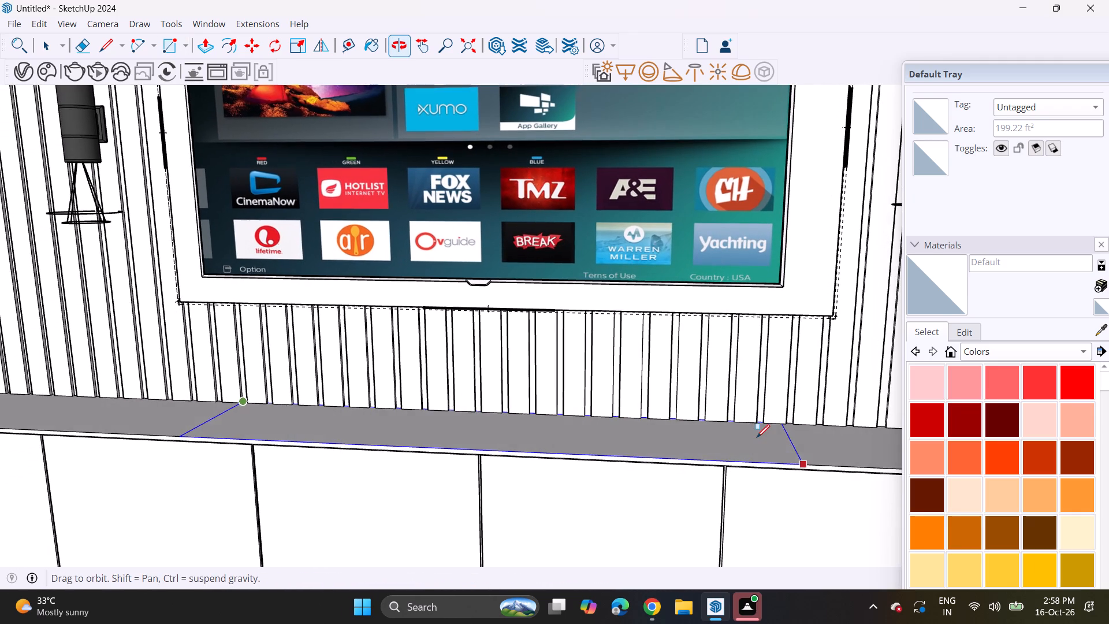
pyautogui.click(787, 463)
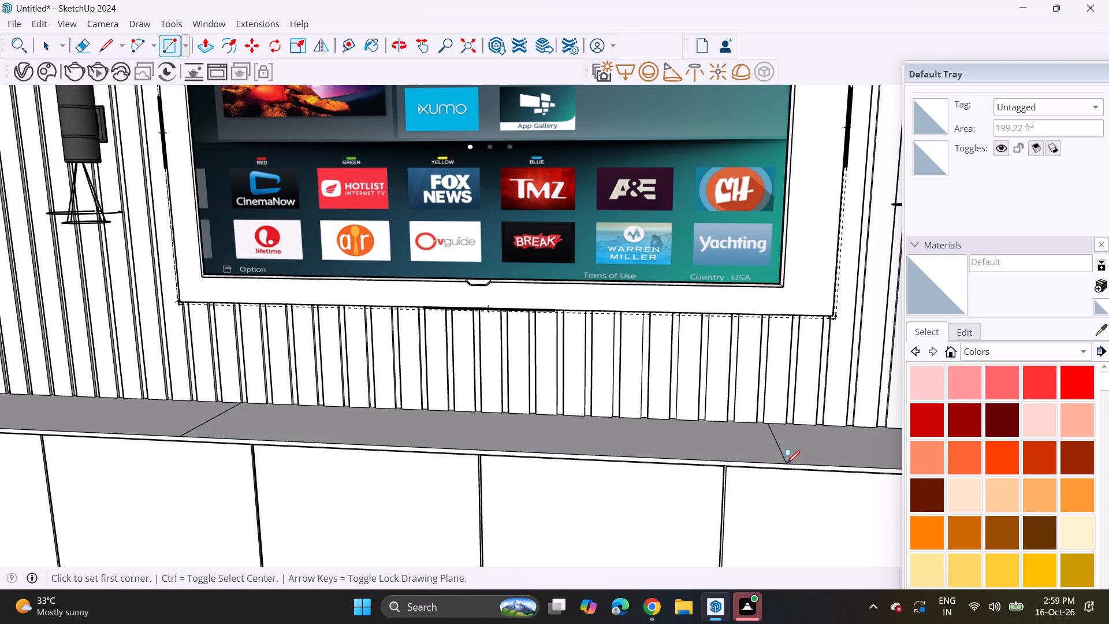
# Paint the new rectangle on the cabinet top with Granite Dark Gray from the Stone materials.
pyautogui.moveTo(541, 418); pyautogui.dragTo(580, 411, button='middle')
pyautogui.moveTo(577, 412); pyautogui.dragTo(641, 414, button='middle')
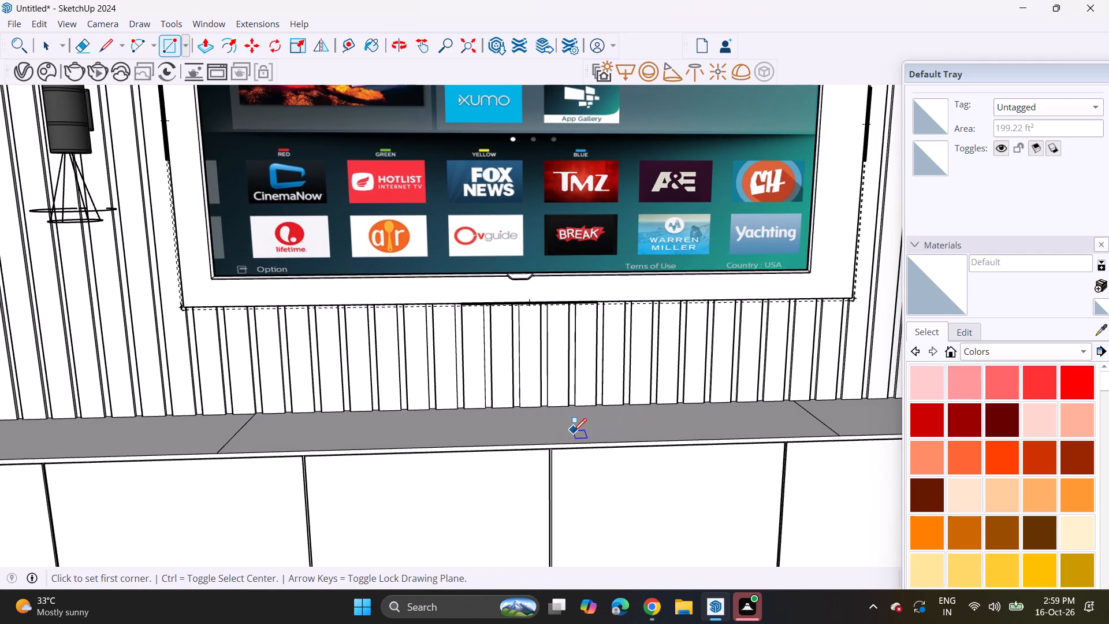
pyautogui.press('space')
pyautogui.click(565, 433)
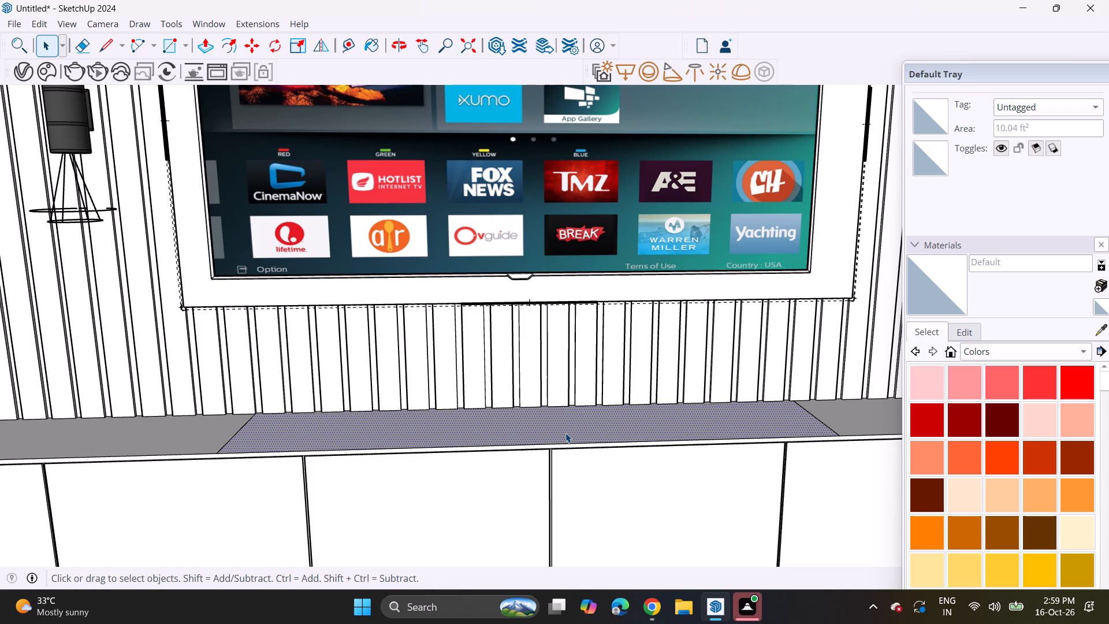
pyautogui.scroll(-6, 970, 476)
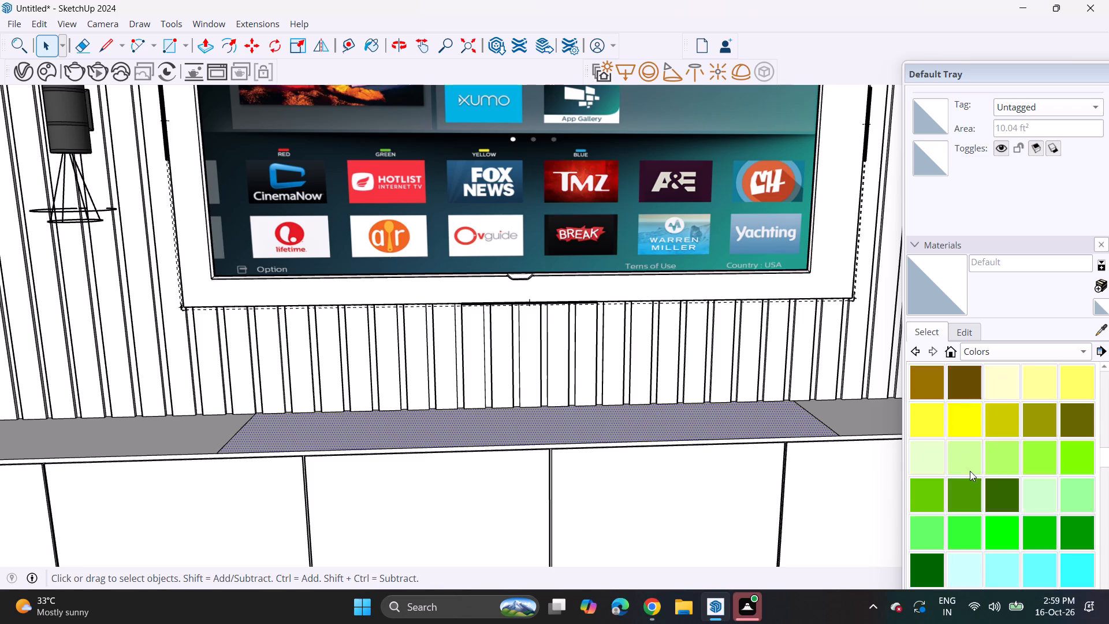
pyautogui.scroll(-9, 970, 471)
pyautogui.click(1006, 357)
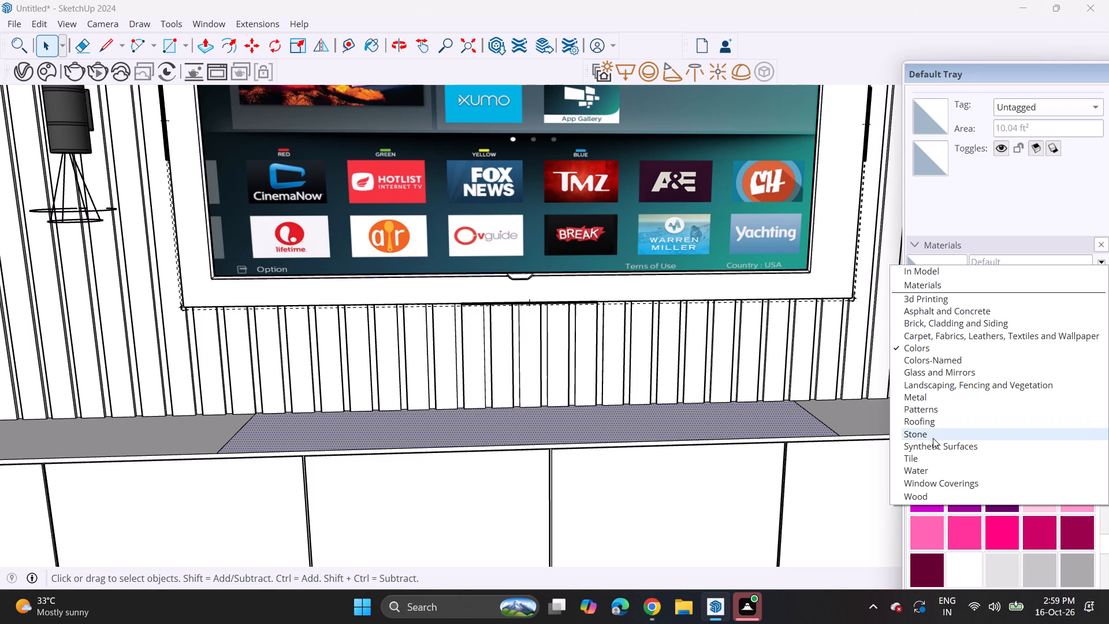
pyautogui.click(933, 438)
pyautogui.click(1000, 384)
pyautogui.click(674, 433)
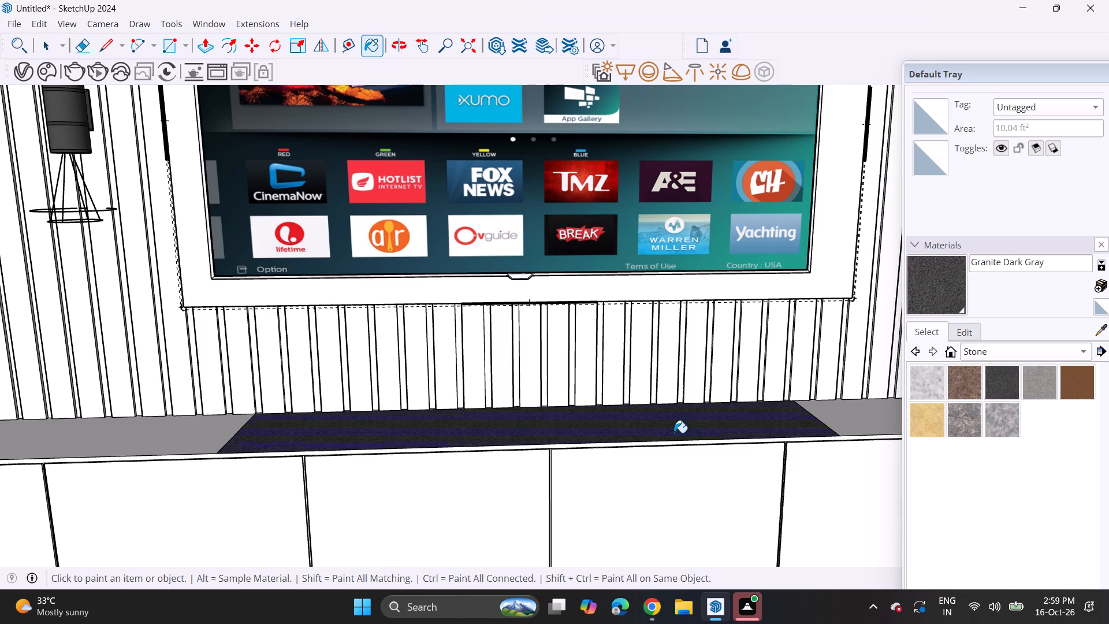
pyautogui.press('space')
pyautogui.click(837, 469)
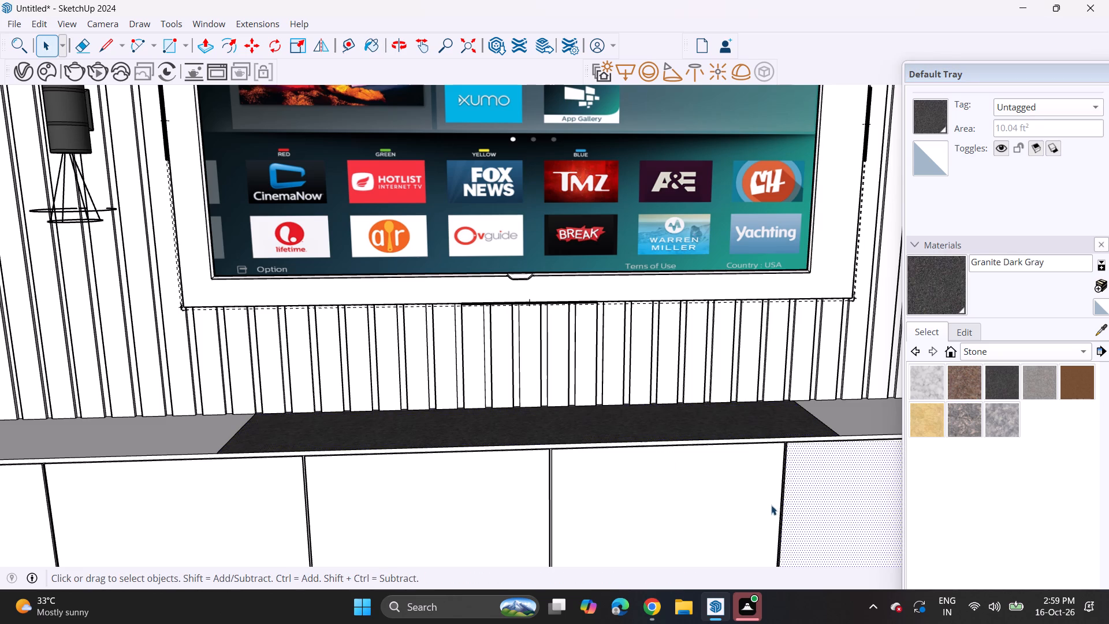
# Import the Potted+Plant model from the Downloads folder and place it on the floor in front of the low cabinet.
pyautogui.scroll(-2, 763, 501)
pyautogui.moveTo(756, 503); pyautogui.dragTo(734, 463, button='middle')
pyautogui.moveTo(732, 477); pyautogui.dragTo(583, 449, button='middle')
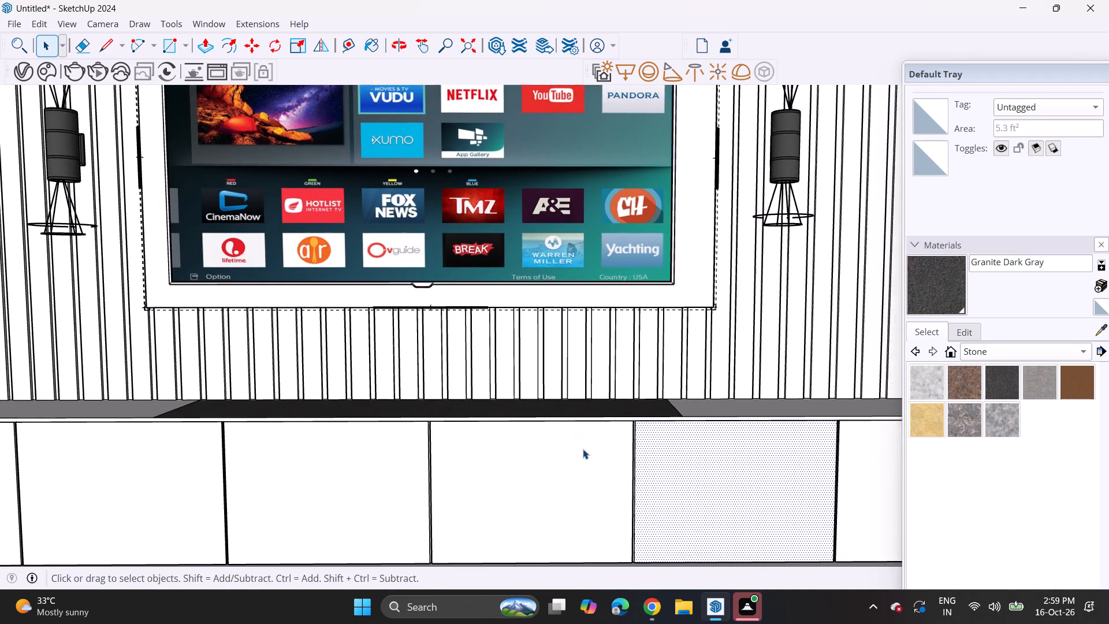
pyautogui.scroll(-3, 579, 449)
pyautogui.moveTo(561, 455); pyautogui.dragTo(640, 468, button='middle')
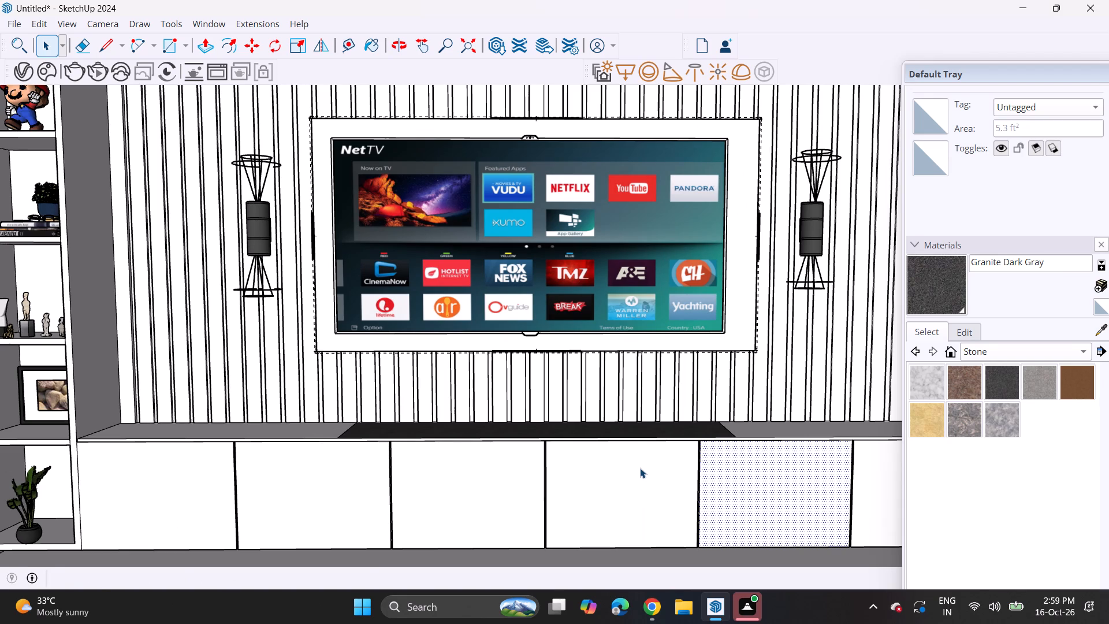
pyautogui.click(8, 20)
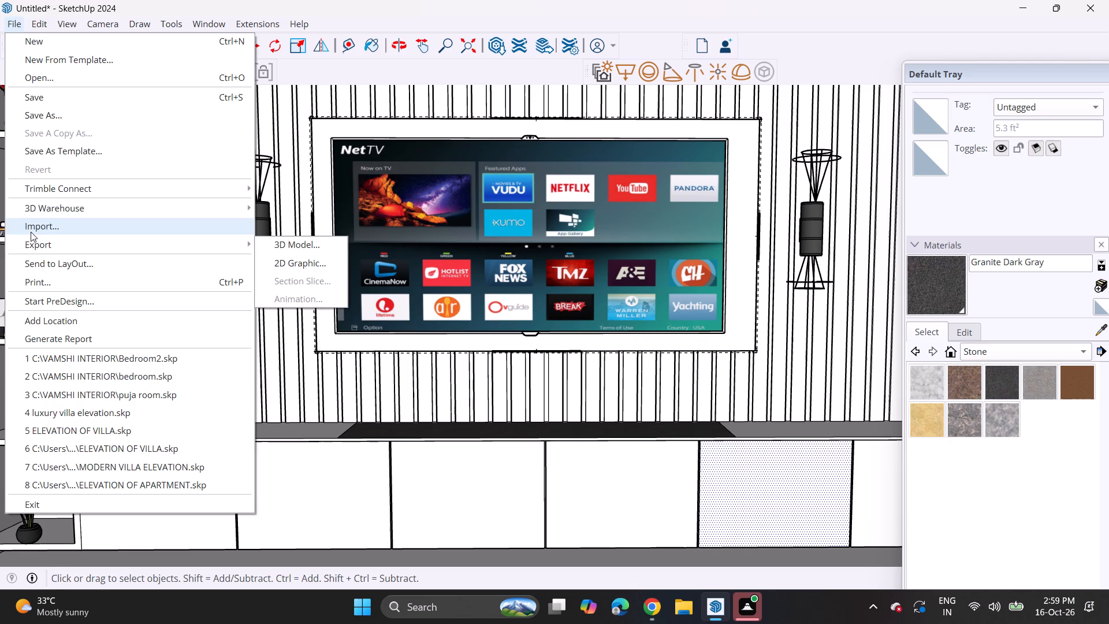
pyautogui.click(31, 232)
pyautogui.scroll(-2, 304, 238)
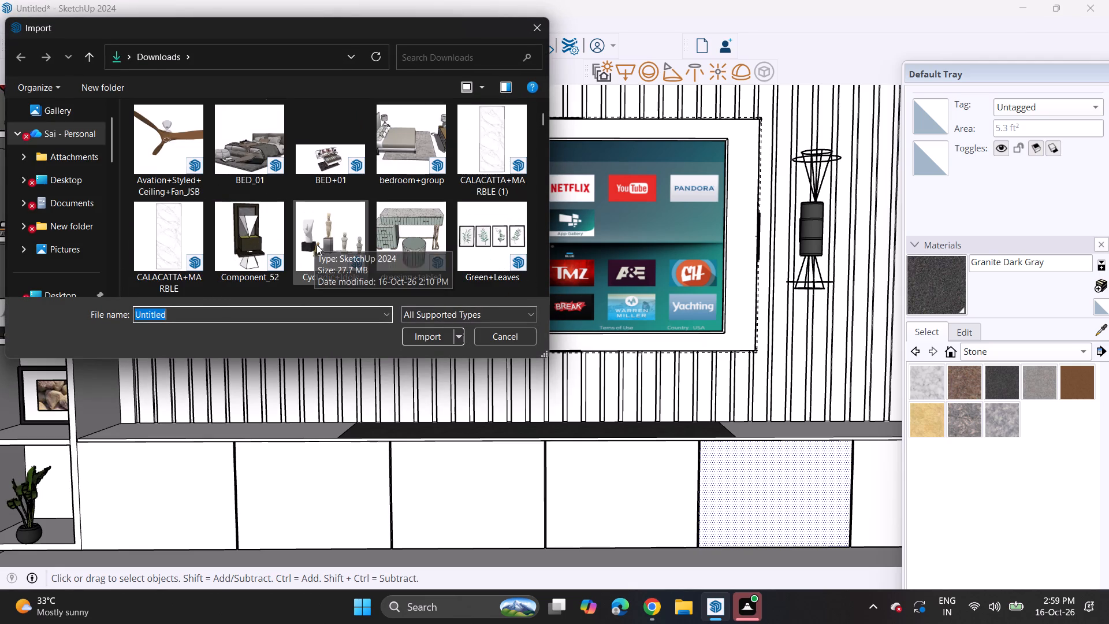
pyautogui.scroll(-3, 317, 244)
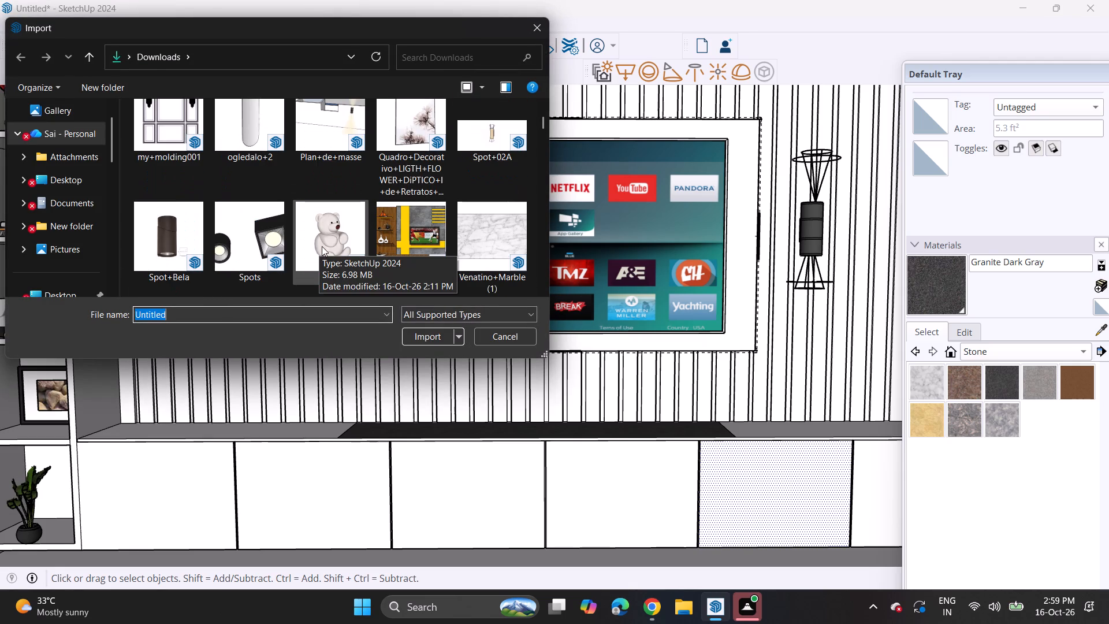
pyautogui.scroll(-4, 322, 246)
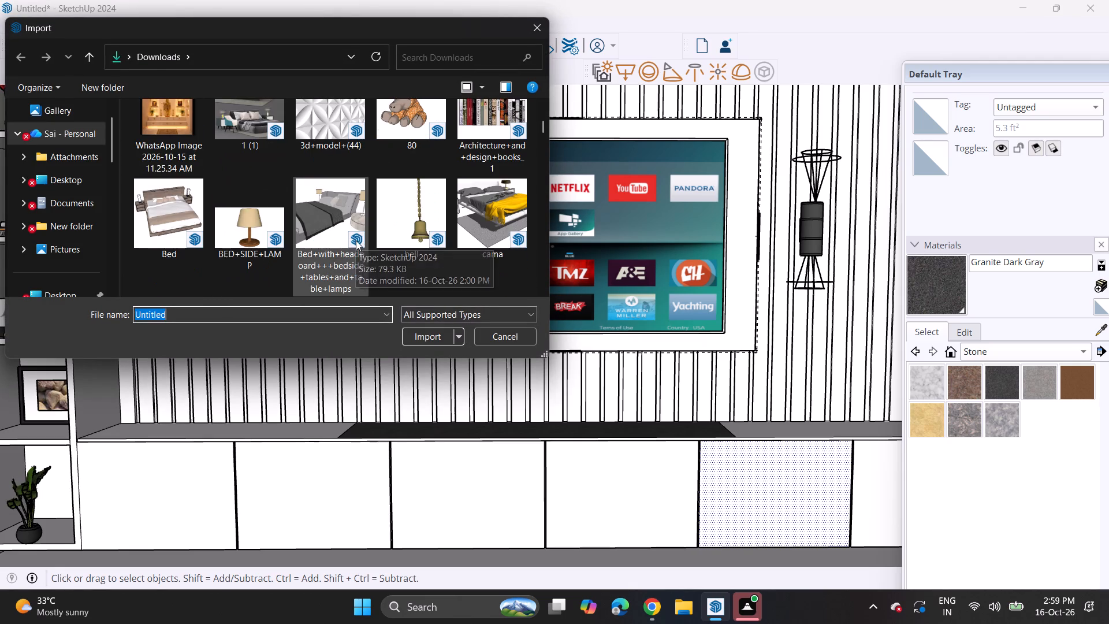
pyautogui.scroll(-2, 358, 244)
pyautogui.scroll(-4, 409, 215)
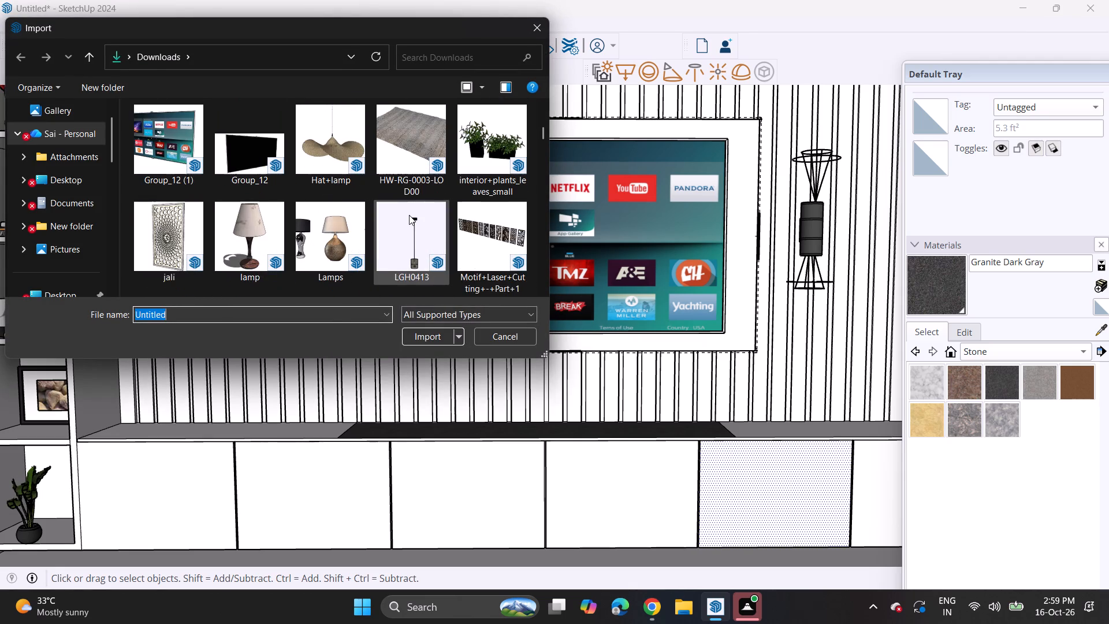
pyautogui.scroll(-2, 407, 217)
pyautogui.scroll(2, 407, 217)
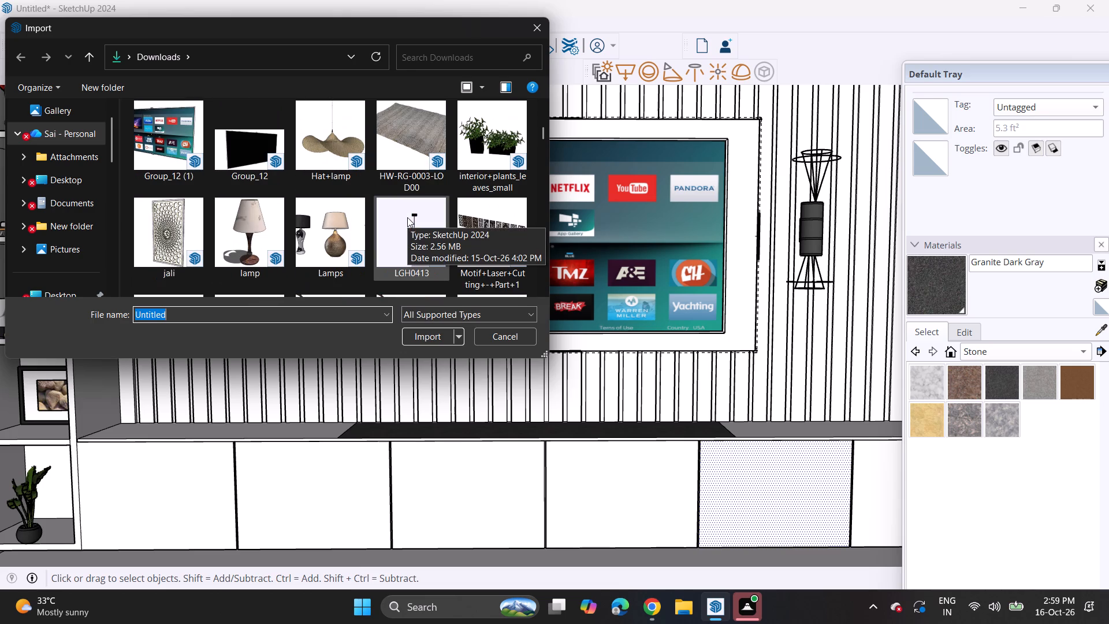
pyautogui.scroll(-5, 395, 216)
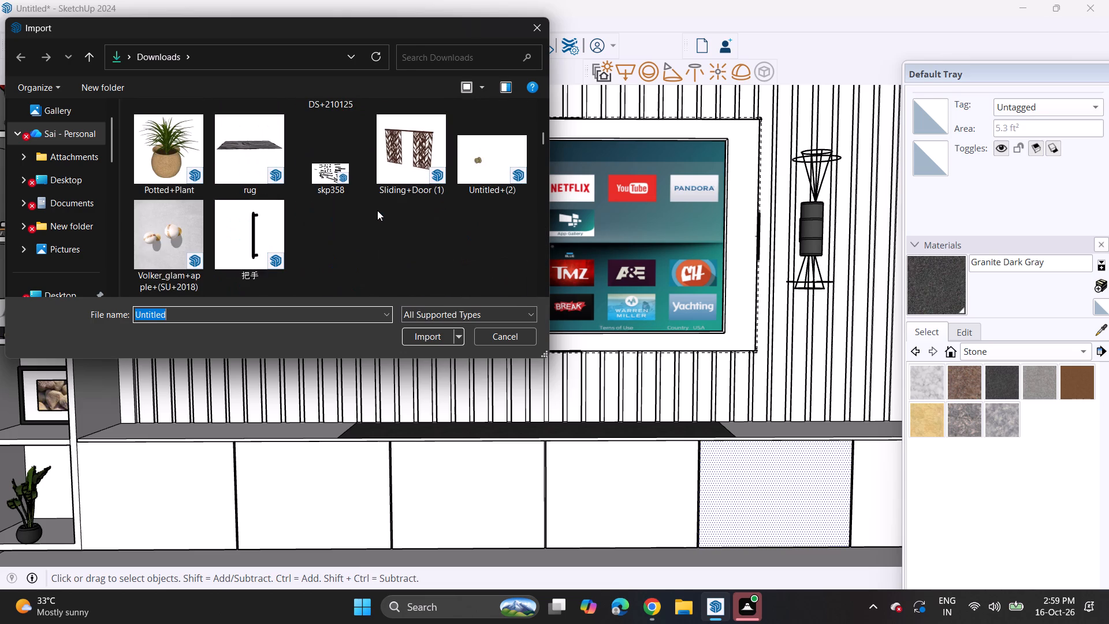
pyautogui.click(170, 149)
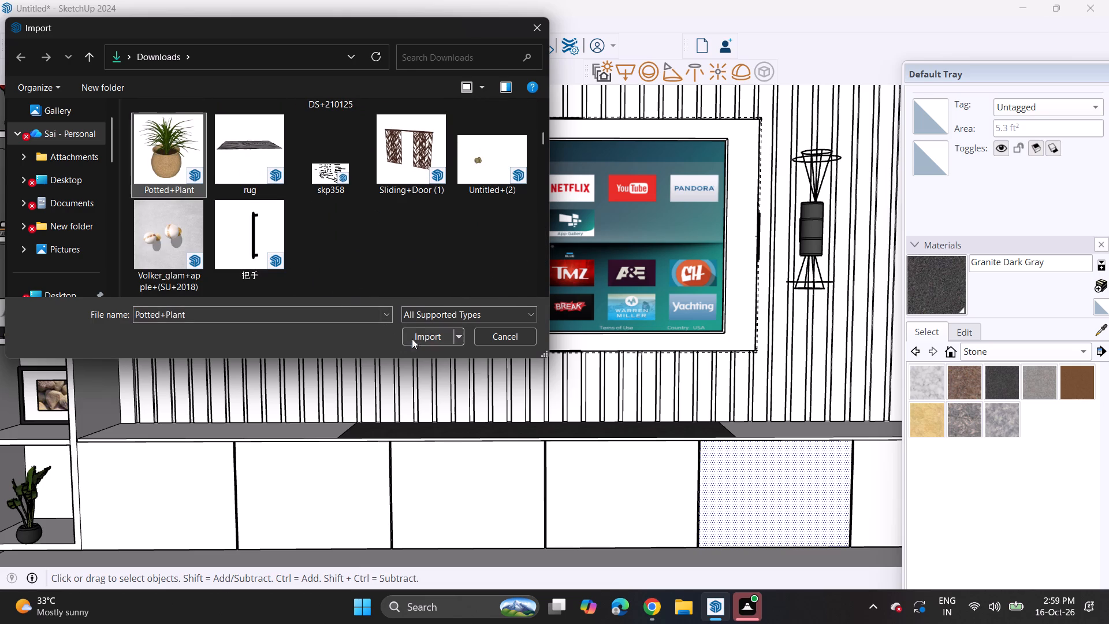
pyautogui.click(422, 331)
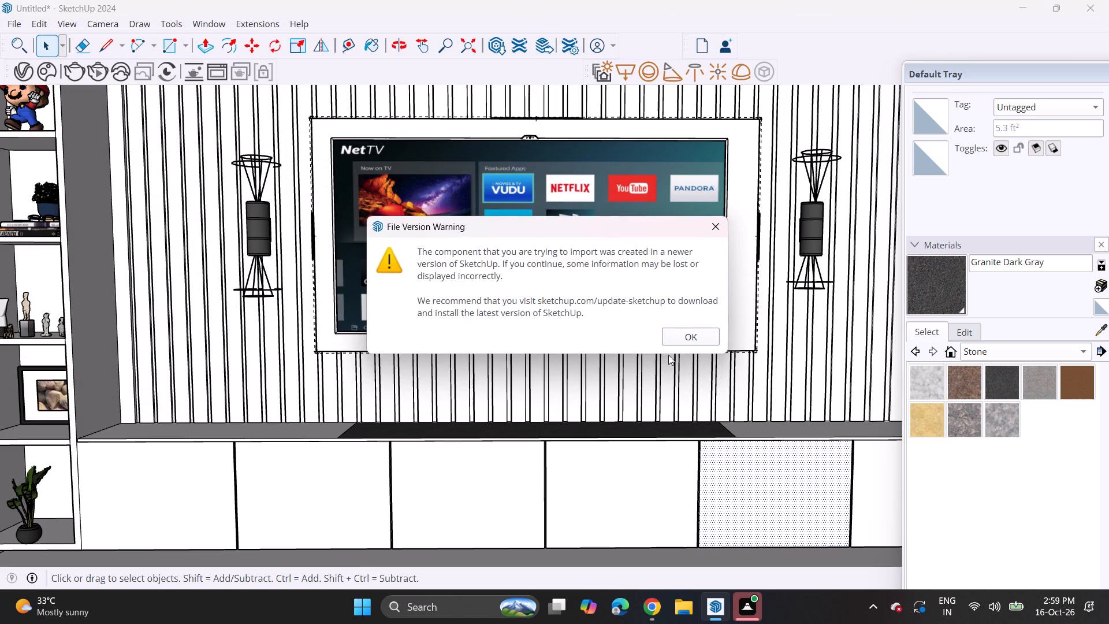
pyautogui.click(673, 330)
pyautogui.moveTo(739, 381); pyautogui.dragTo(637, 372, button='middle')
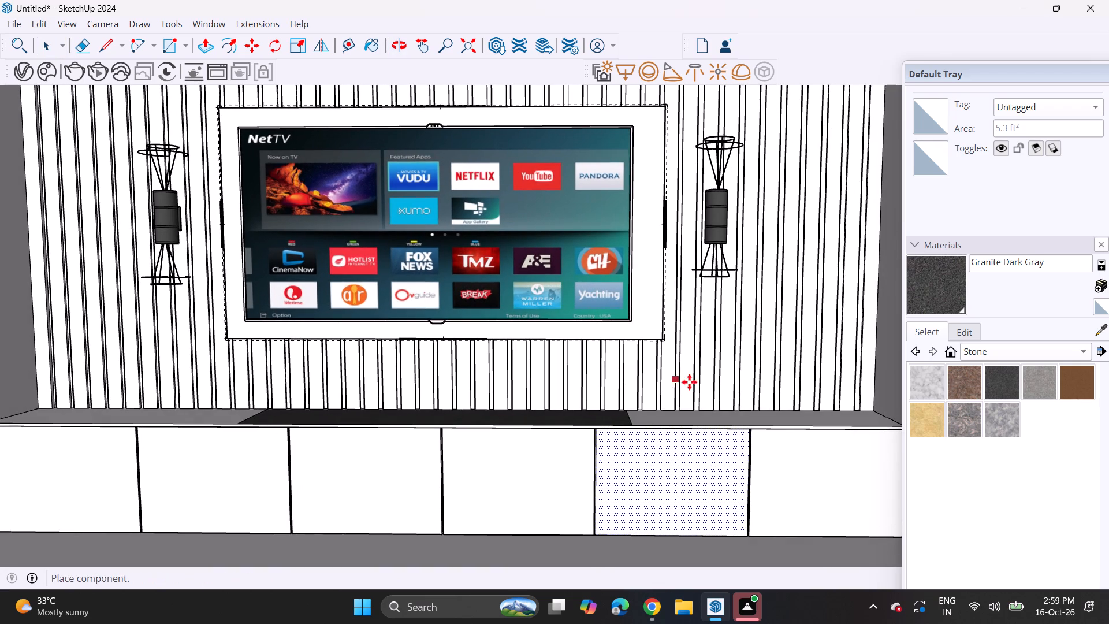
pyautogui.scroll(-8, 703, 433)
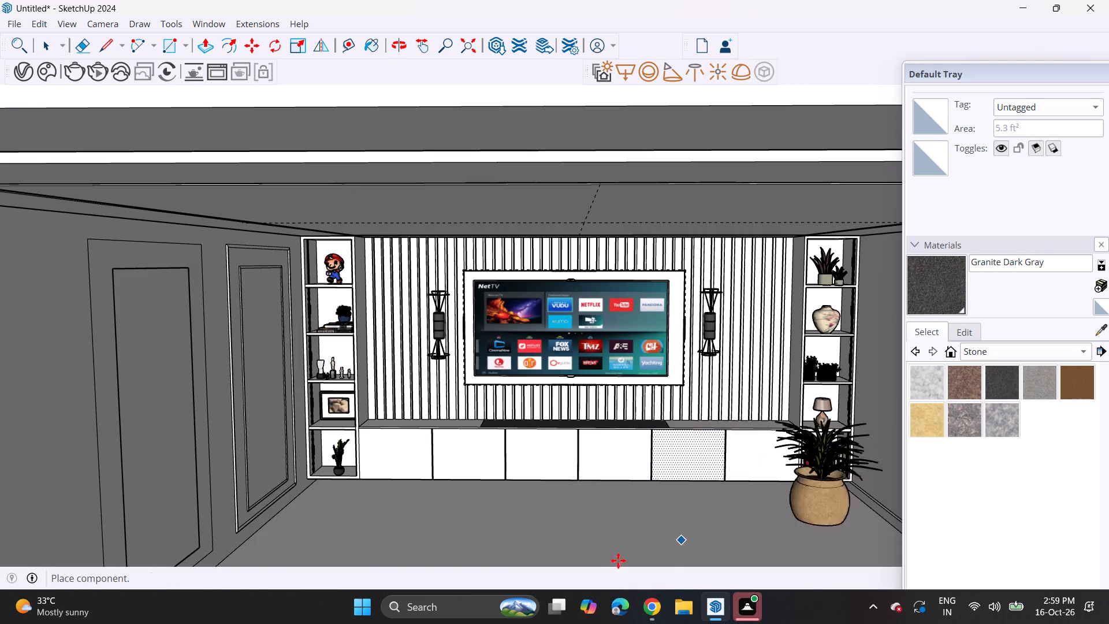
pyautogui.click(583, 548)
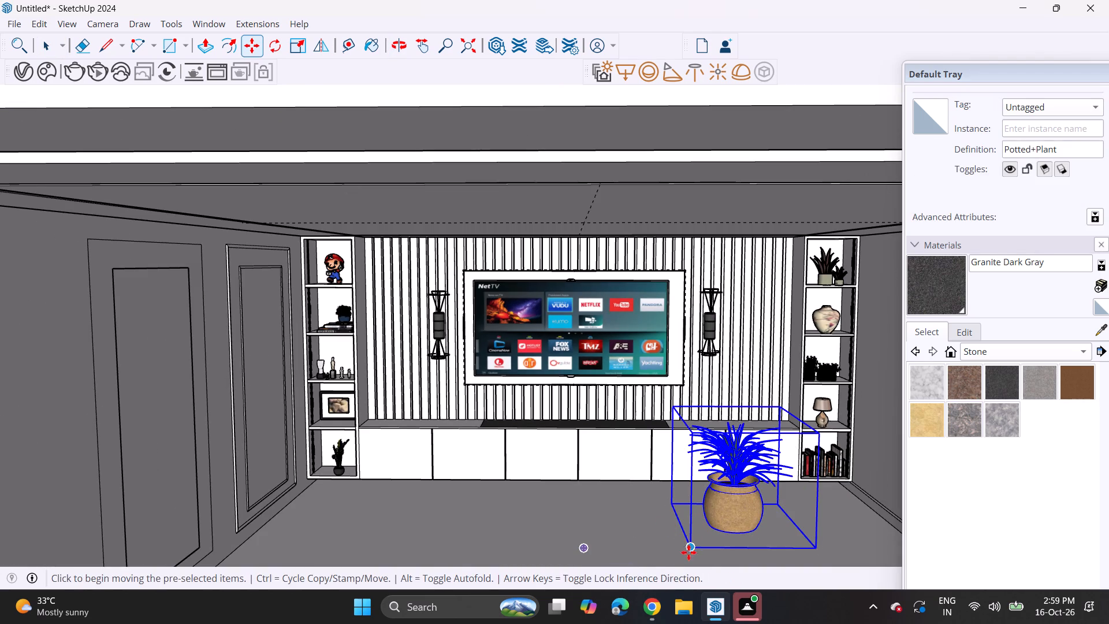
# Move the potted plant by its base corner onto the low cabinet's top, at the rear corner beside the right shelving column.
pyautogui.click(775, 507)
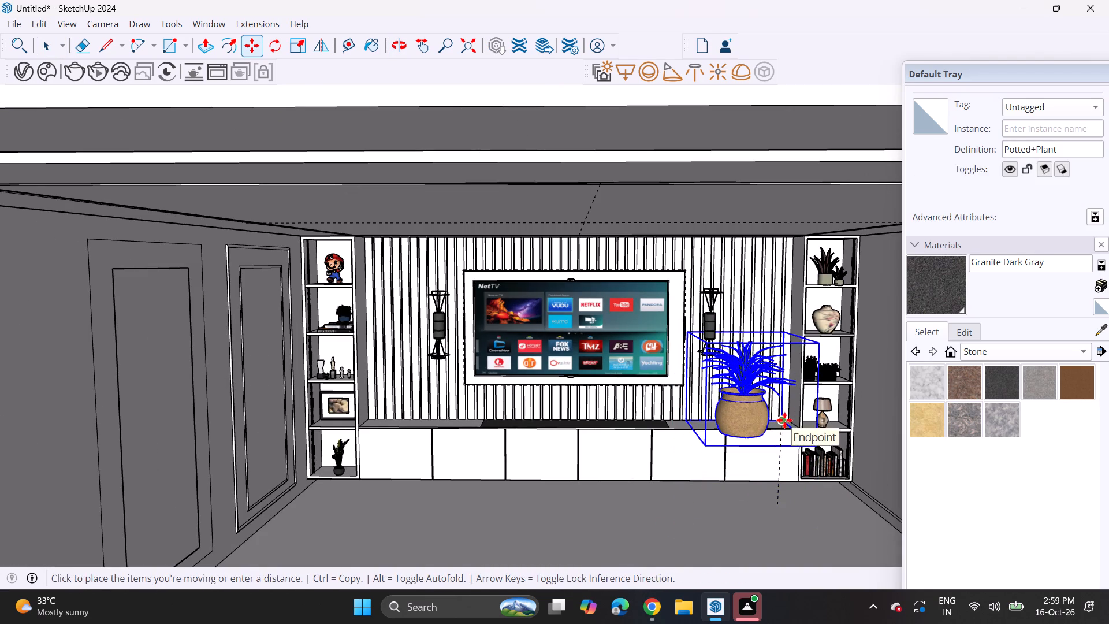
pyautogui.click(784, 420)
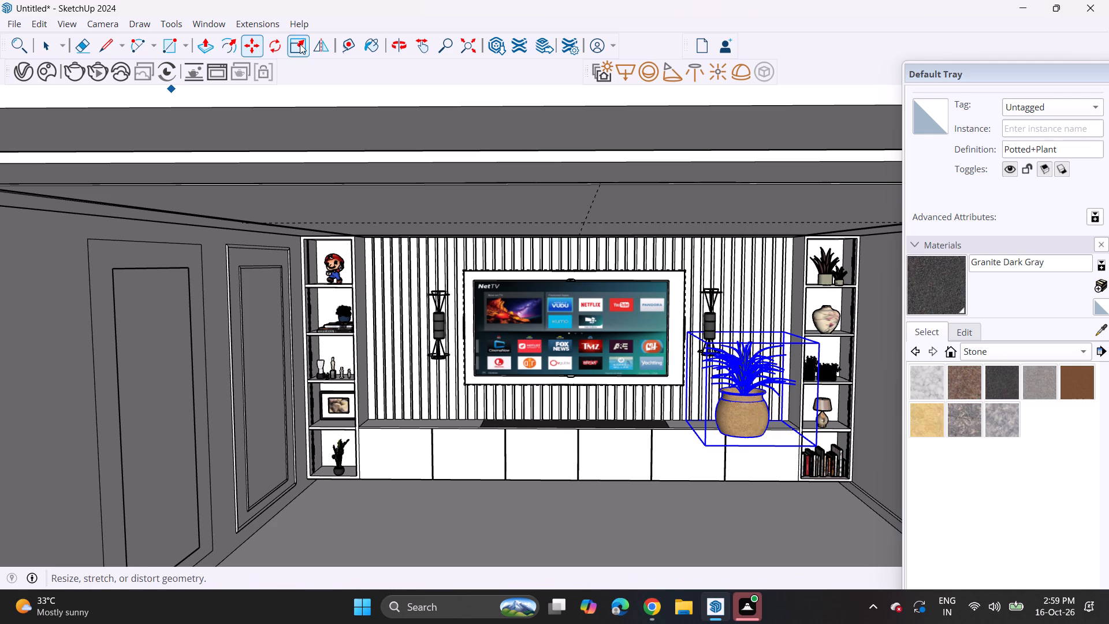
# Scale the potted plant down uniformly from its upper front corner so it fits on the cabinet top, and deselect it.
pyautogui.click(300, 44)
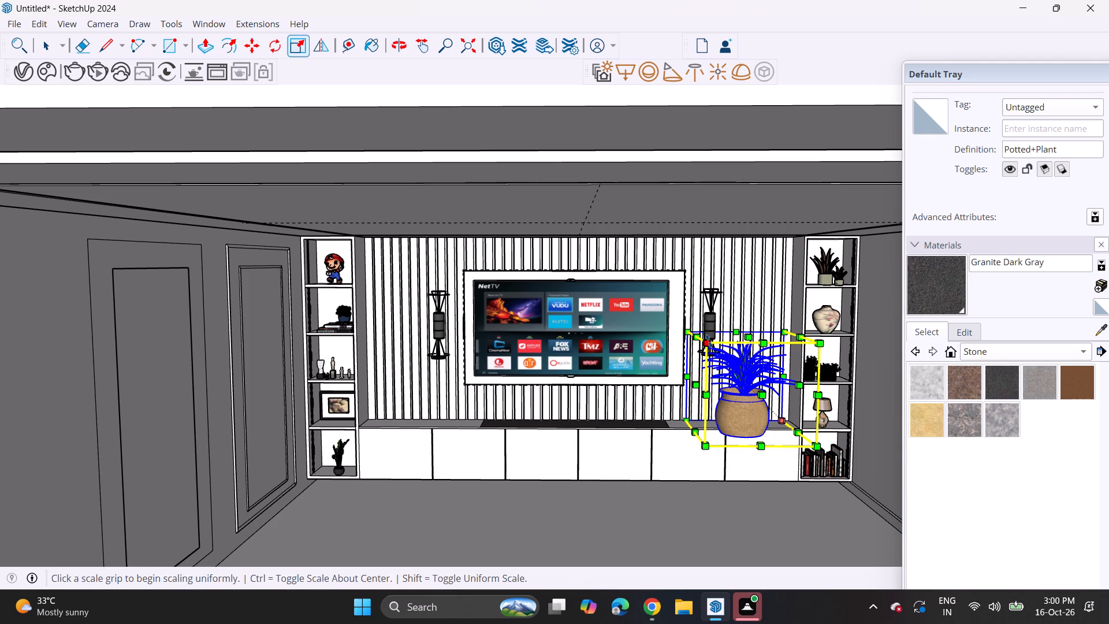
pyautogui.click(709, 341)
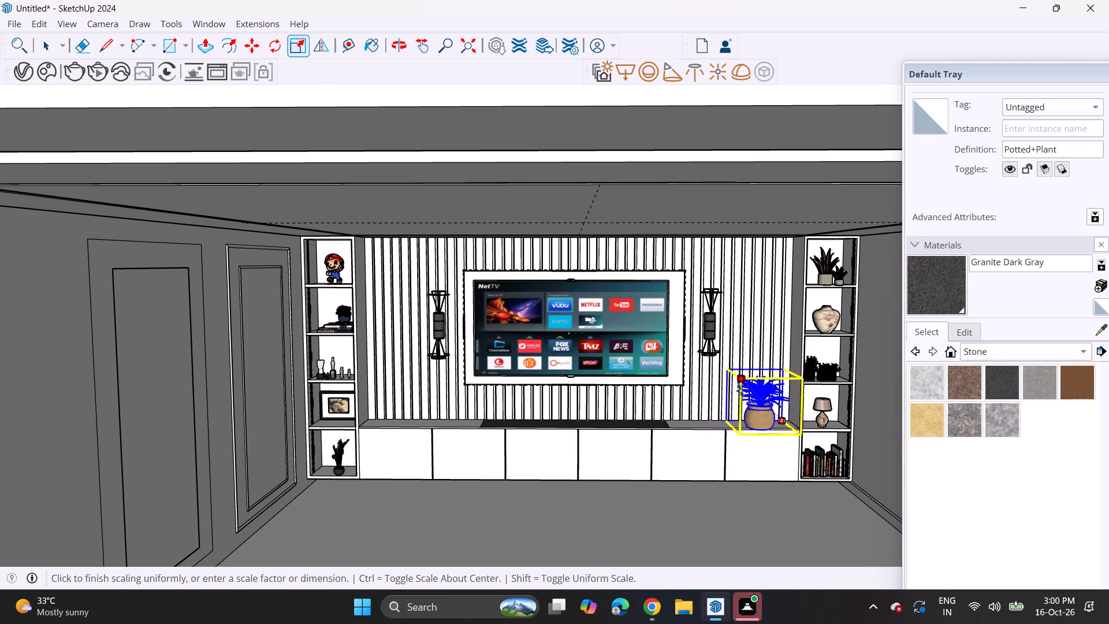
pyautogui.click(742, 396)
pyautogui.press('space')
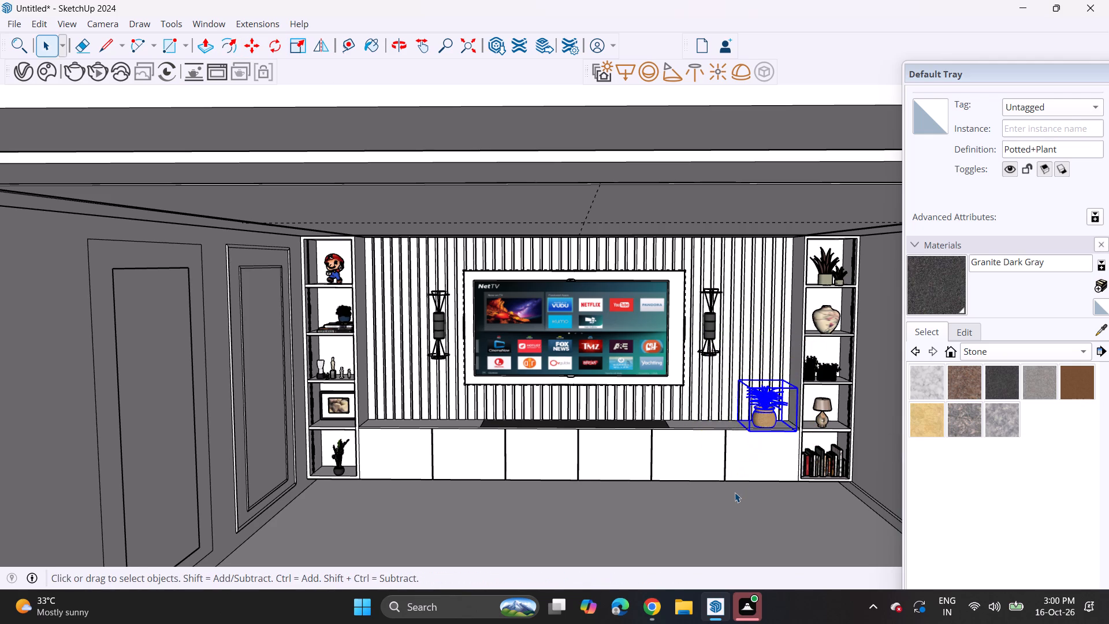
pyautogui.click(735, 492)
# Import the Cycladic+Idols model from the Downloads folder and place it in front of the TV wall.
pyautogui.moveTo(769, 427); pyautogui.dragTo(761, 414, button='middle')
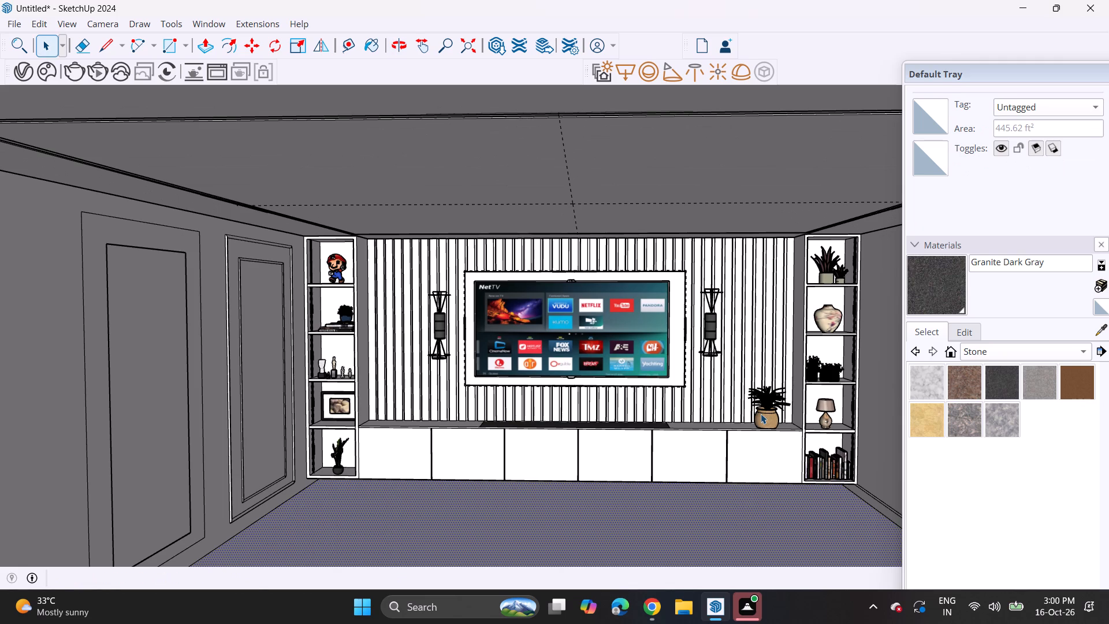
pyautogui.scroll(3, 761, 414)
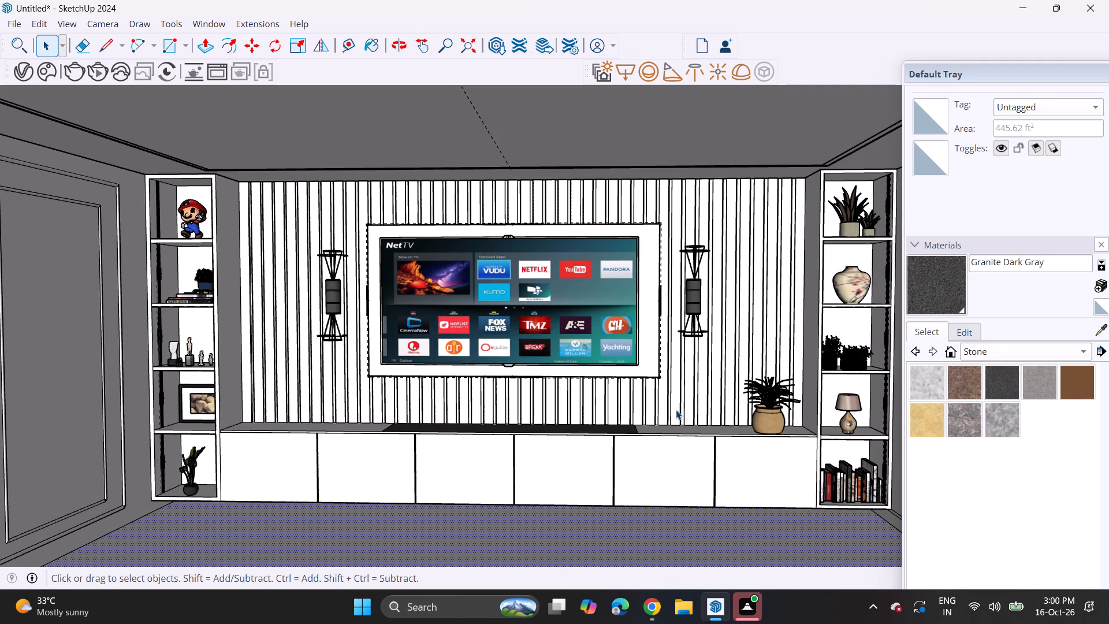
pyautogui.click(13, 22)
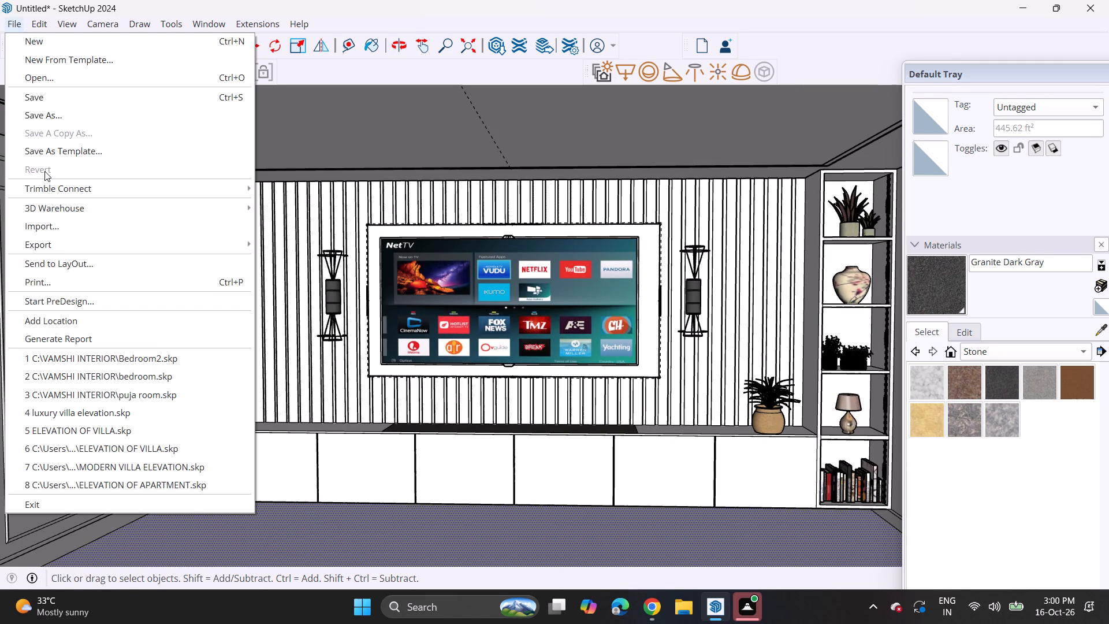
pyautogui.click(74, 235)
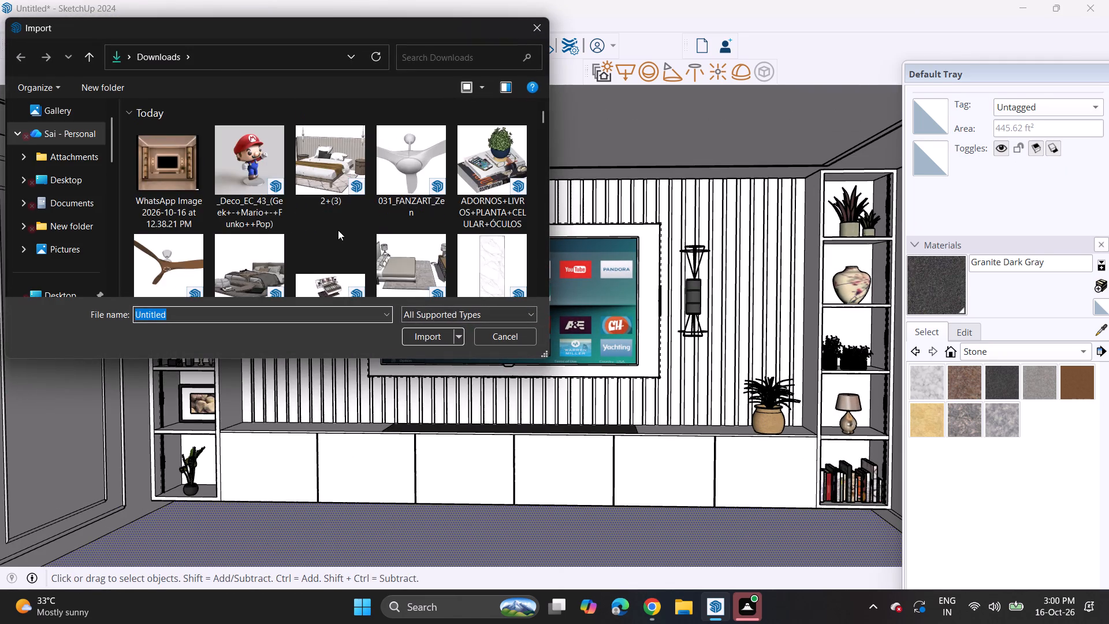
pyautogui.scroll(-3, 338, 230)
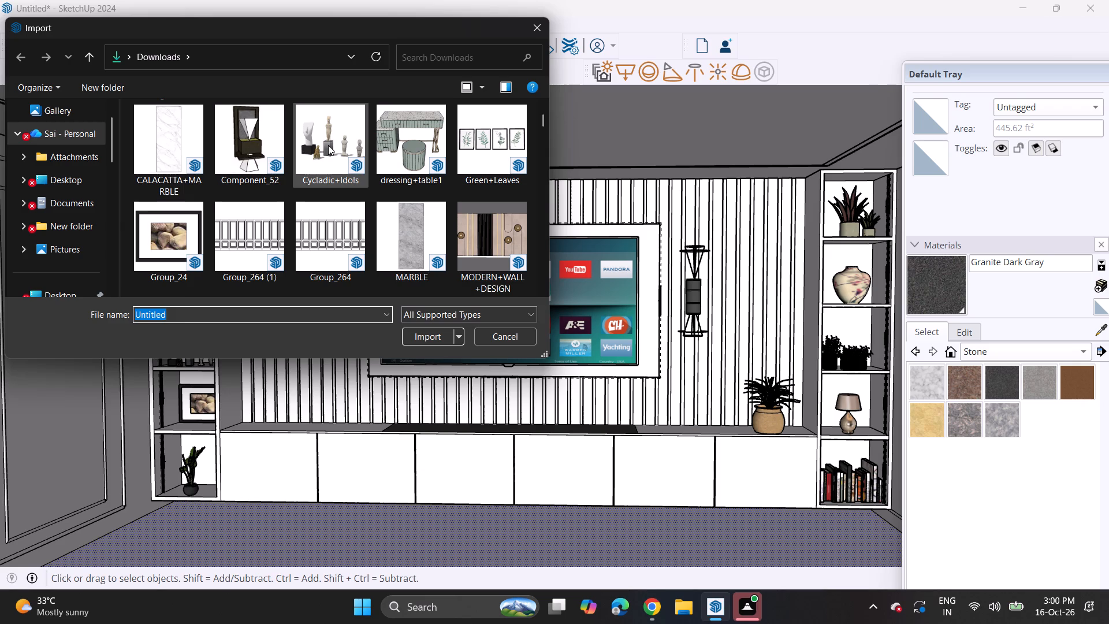
pyautogui.click(328, 145)
pyautogui.click(423, 333)
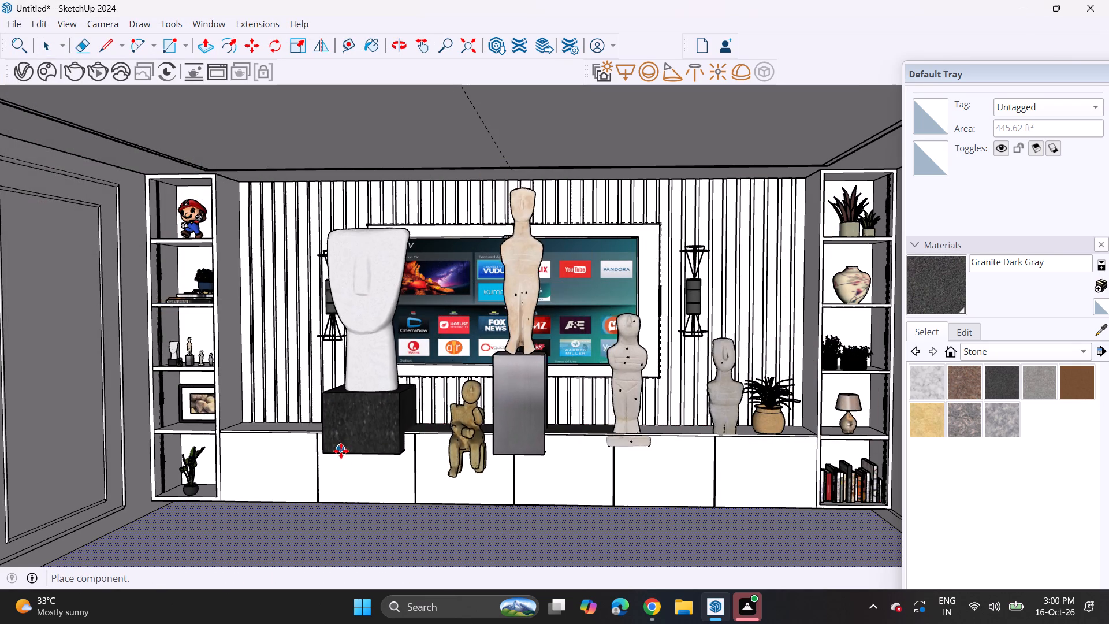
pyautogui.click(337, 454)
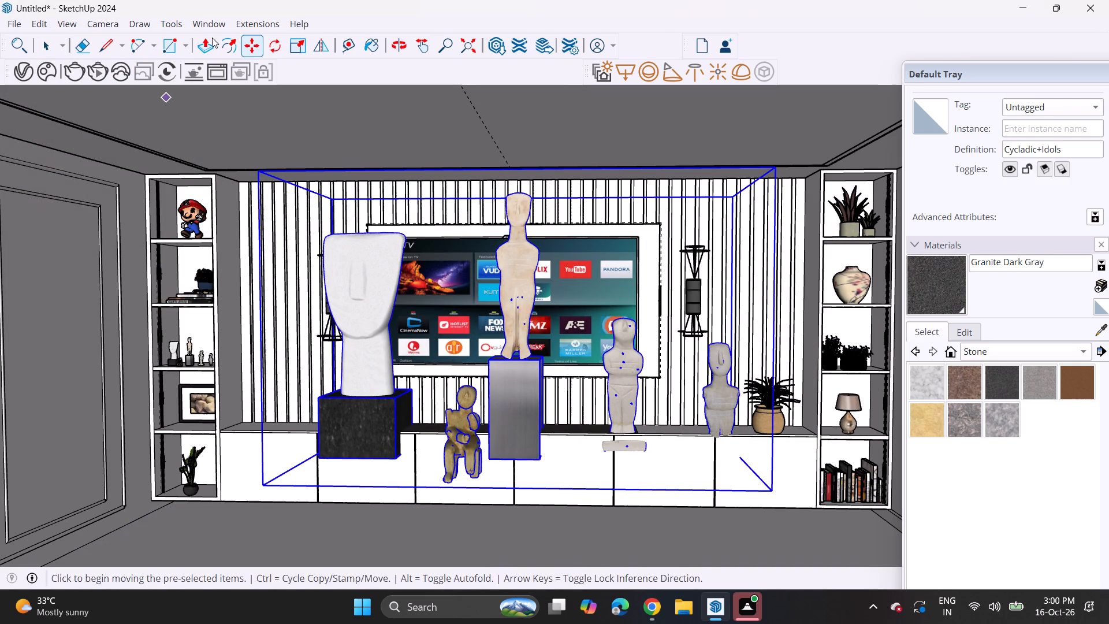
# Scale the Cycladic idols group down uniformly from its upper front corner to a small tabletop size.
pyautogui.click(293, 43)
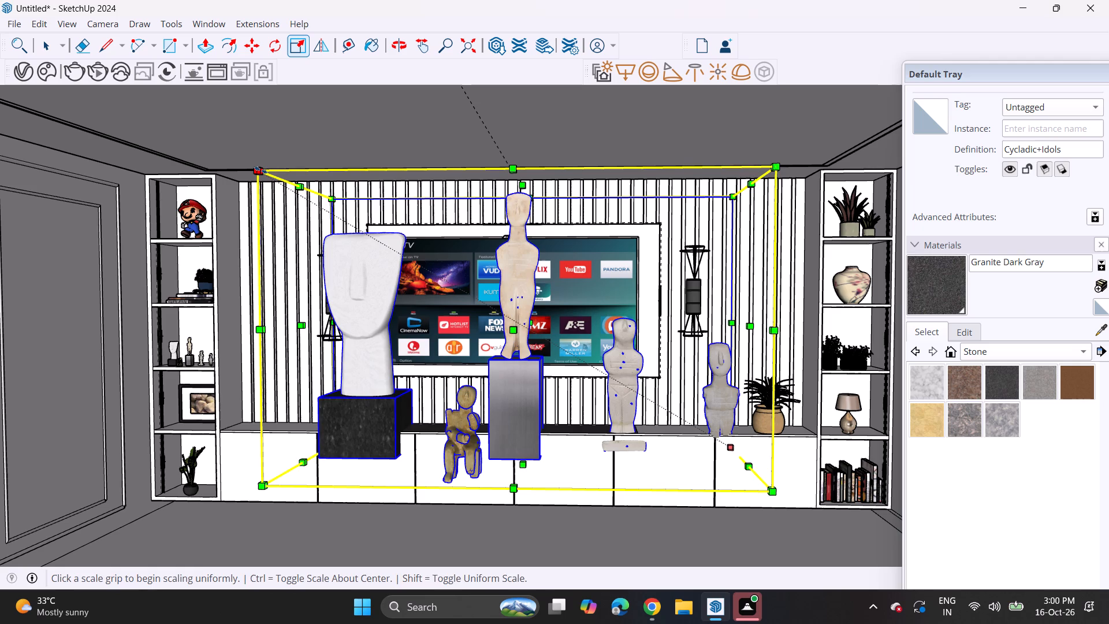
pyautogui.click(260, 170)
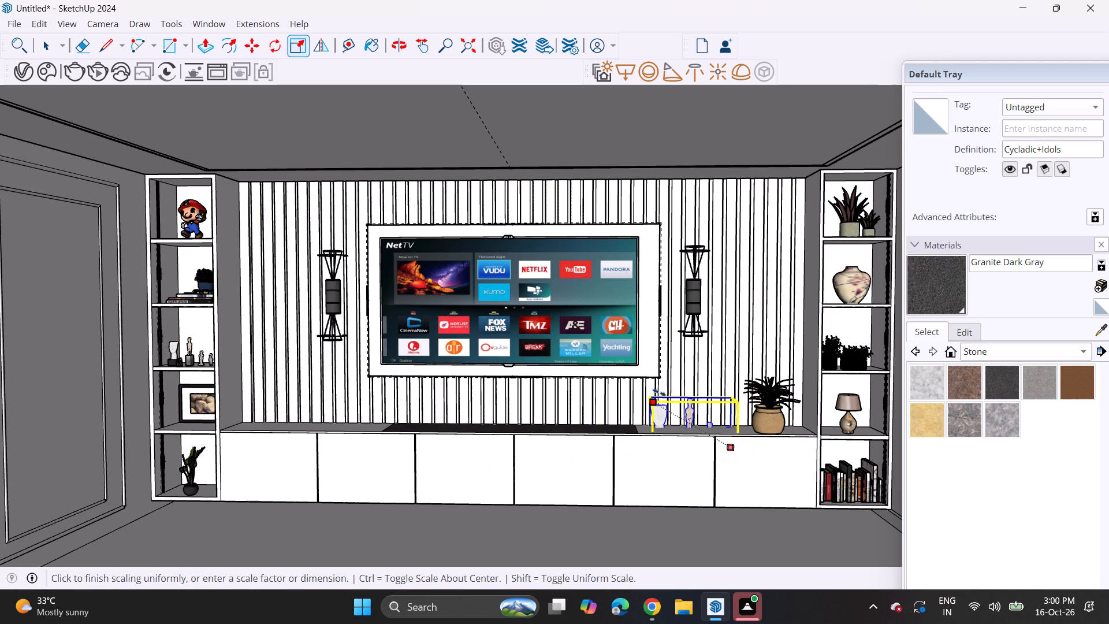
pyautogui.click(659, 392)
# Move the idols group up onto the low cabinet's top, between the granite strip and the potted plant, and deselect it.
pyautogui.moveTo(246, 41); pyautogui.dragTo(253, 44)
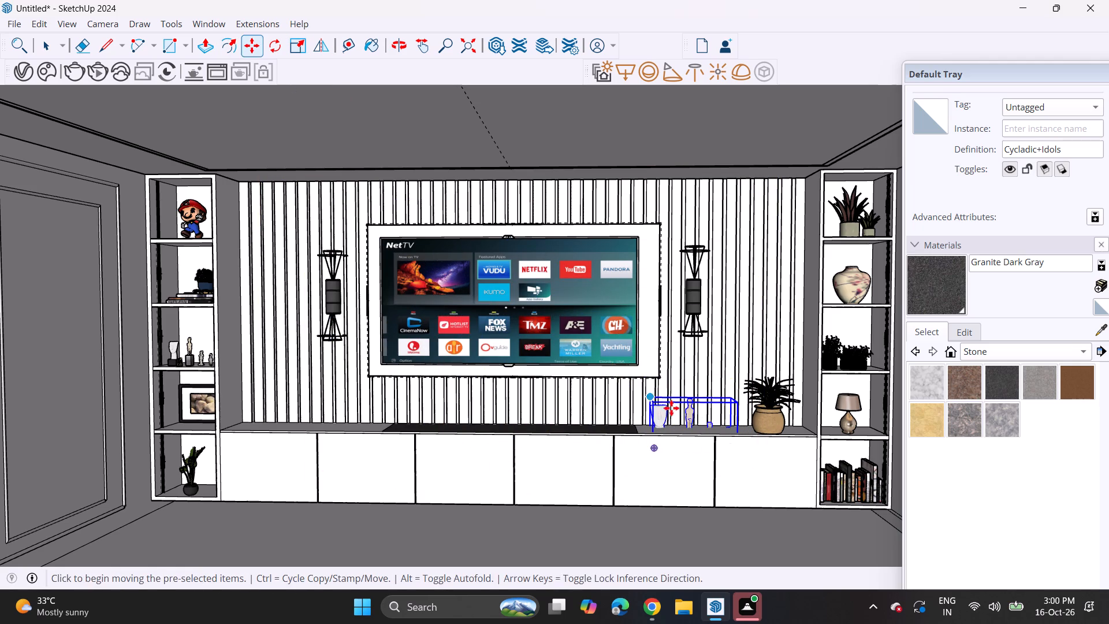
pyautogui.click(739, 455)
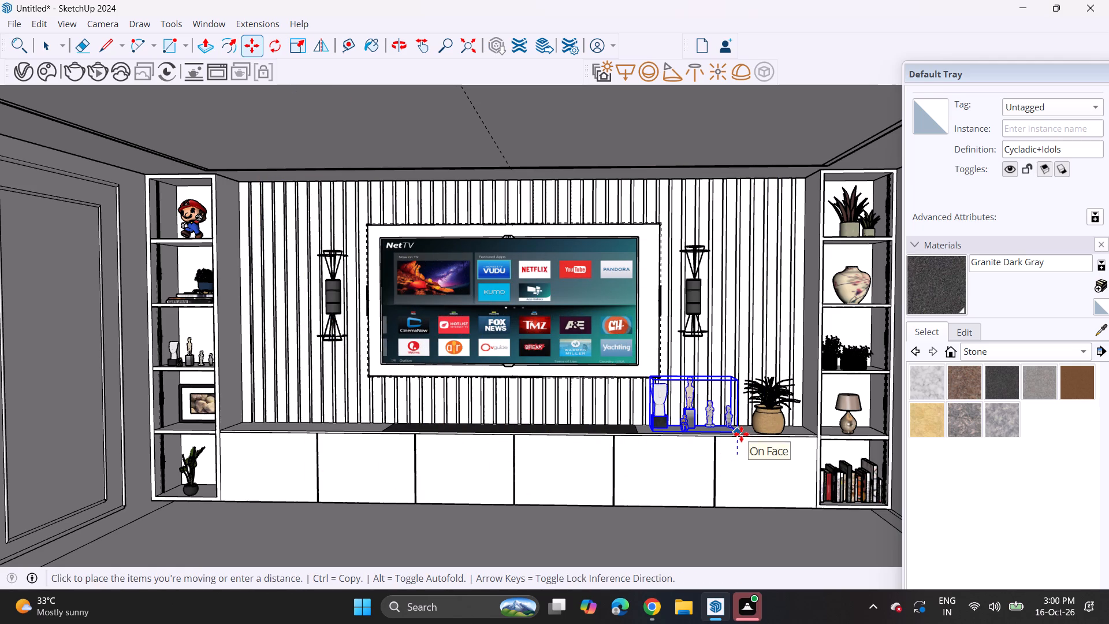
pyautogui.click(741, 434)
pyautogui.press('space')
pyautogui.click(627, 506)
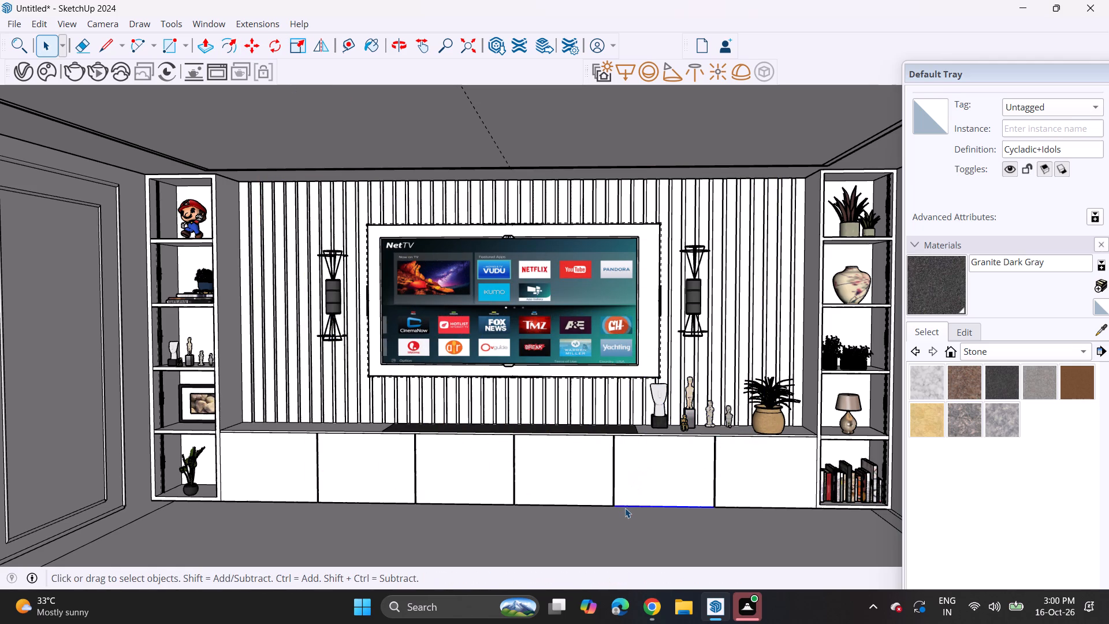
# Import the lamp model from the Downloads folder and place it on the low cabinet's top, at the end opposite the potted plant.
pyautogui.click(17, 22)
pyautogui.click(46, 225)
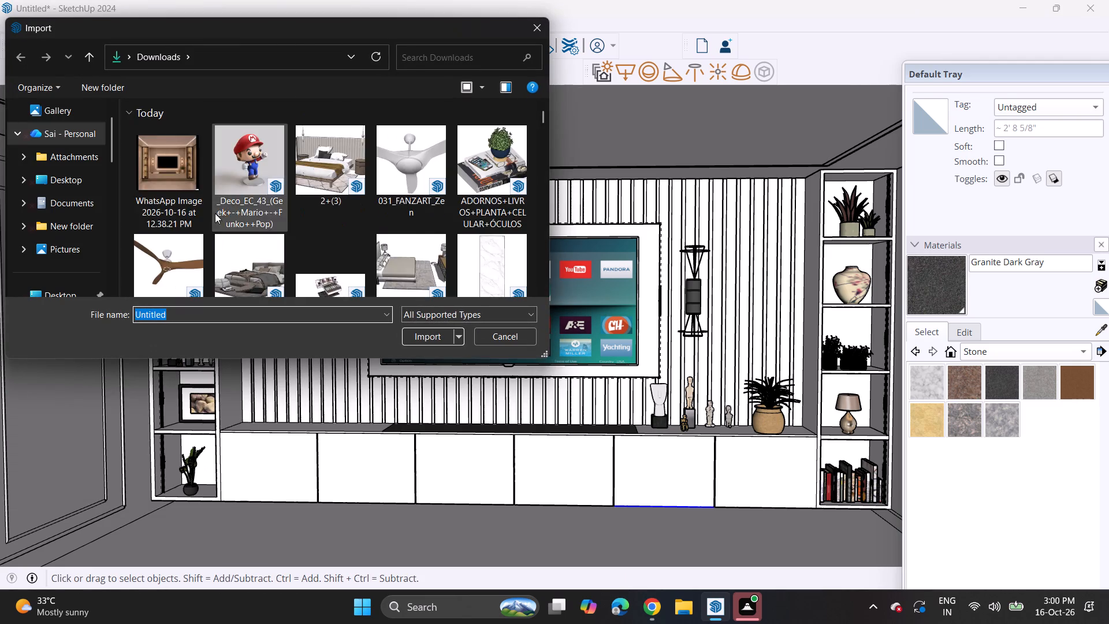
pyautogui.scroll(-10, 215, 213)
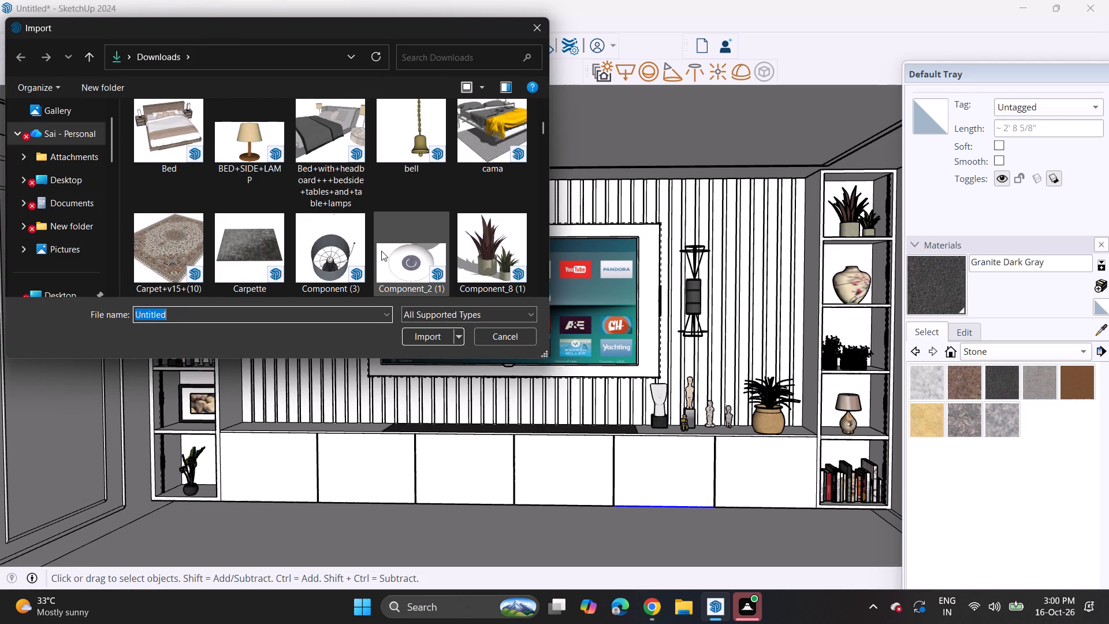
pyautogui.scroll(-2, 371, 245)
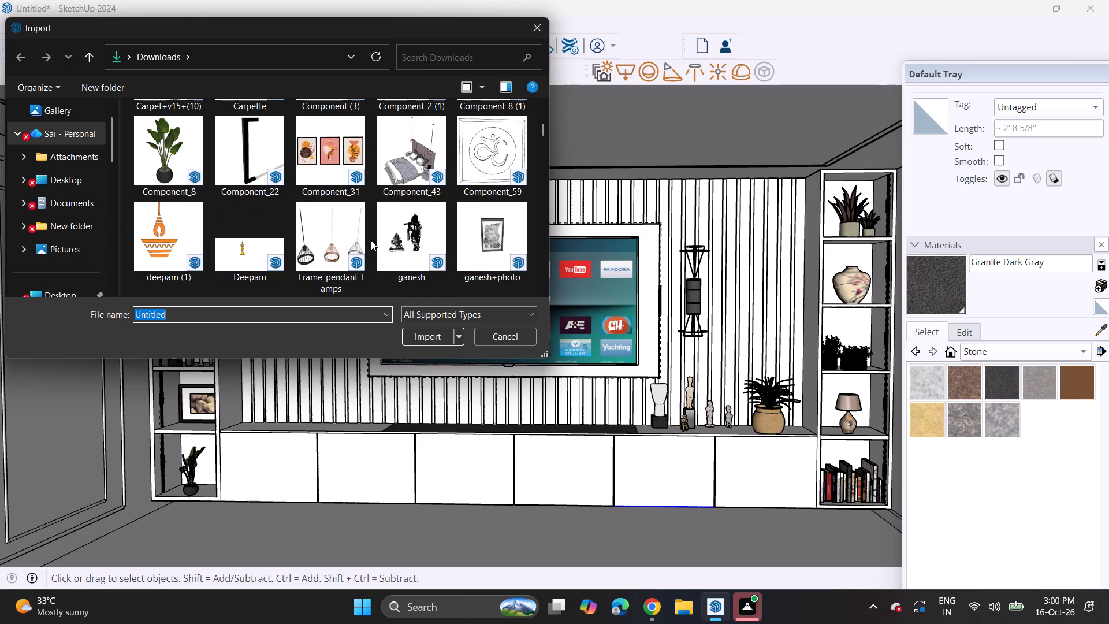
pyautogui.scroll(-3, 371, 242)
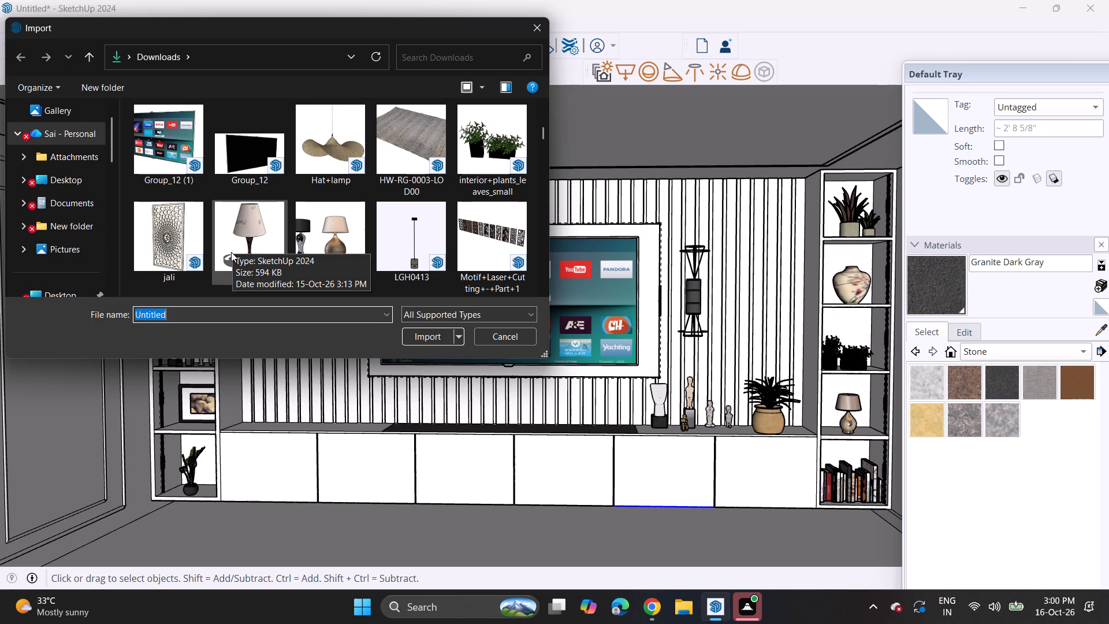
pyautogui.click(244, 228)
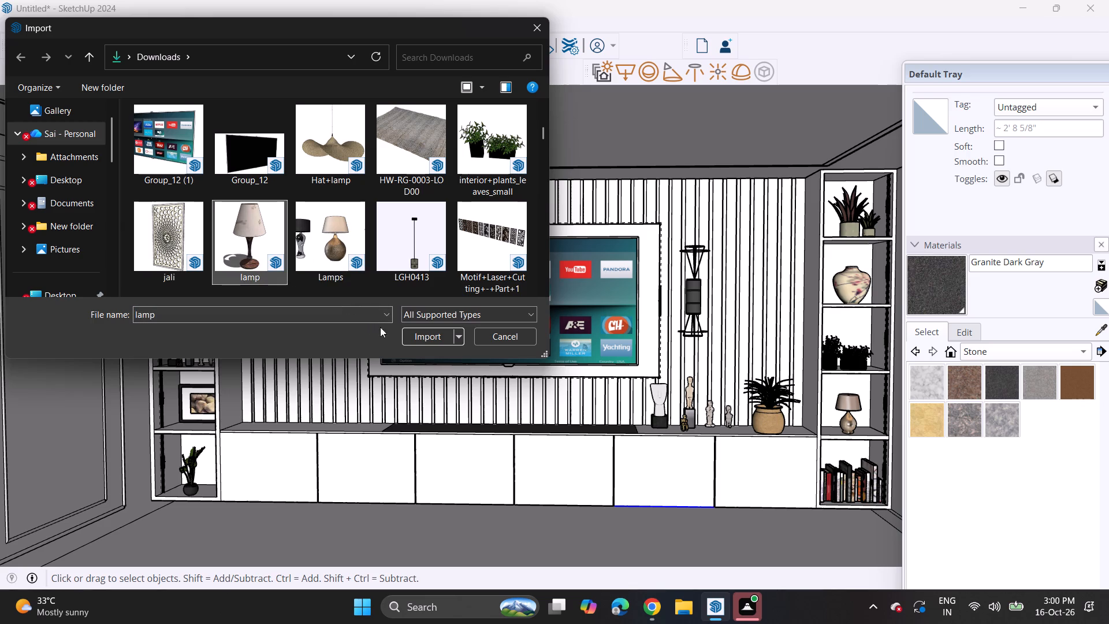
pyautogui.click(420, 336)
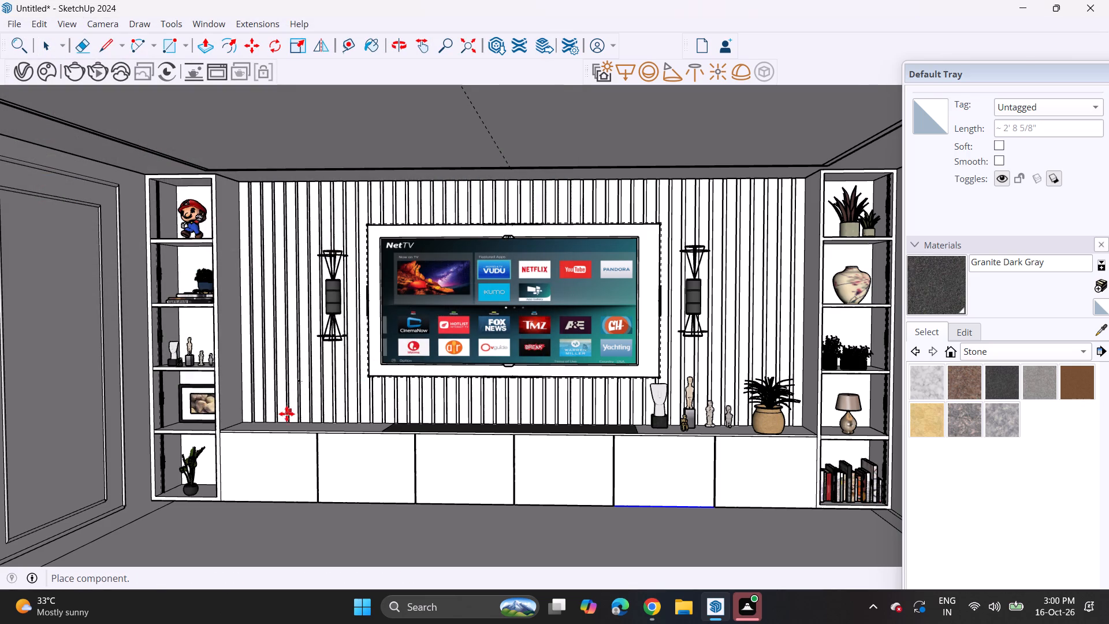
pyautogui.click(260, 428)
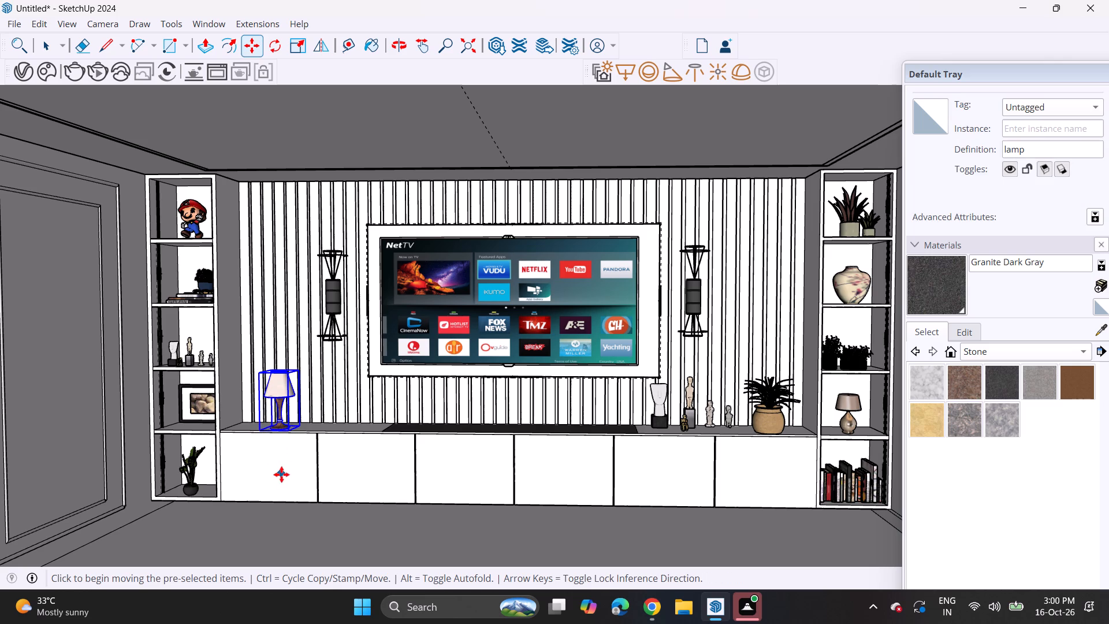
pyautogui.press('space')
pyautogui.click(289, 504)
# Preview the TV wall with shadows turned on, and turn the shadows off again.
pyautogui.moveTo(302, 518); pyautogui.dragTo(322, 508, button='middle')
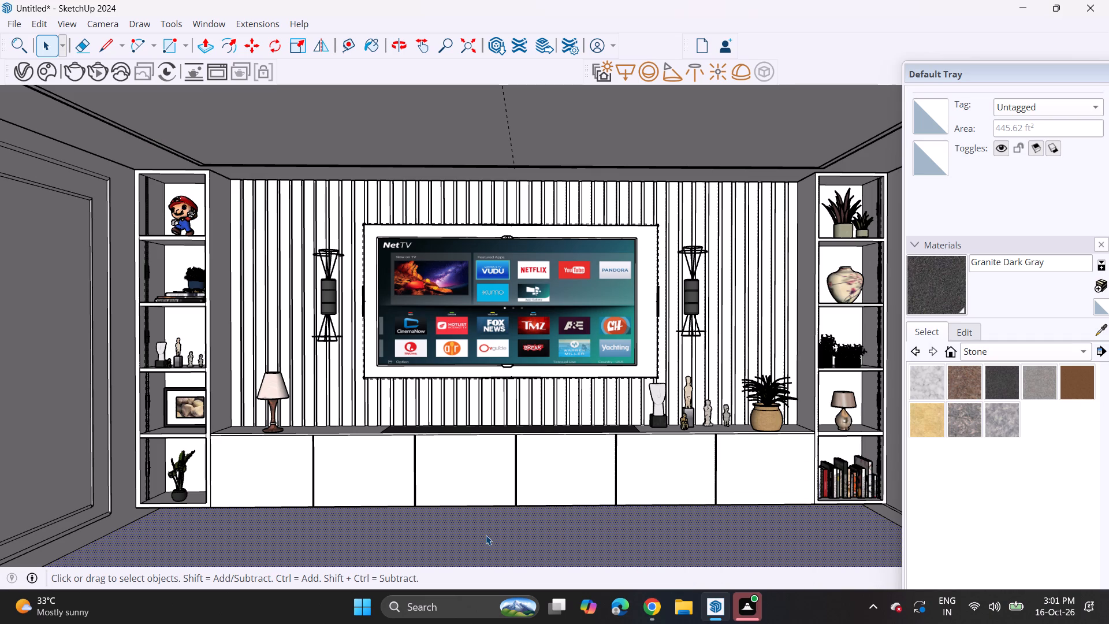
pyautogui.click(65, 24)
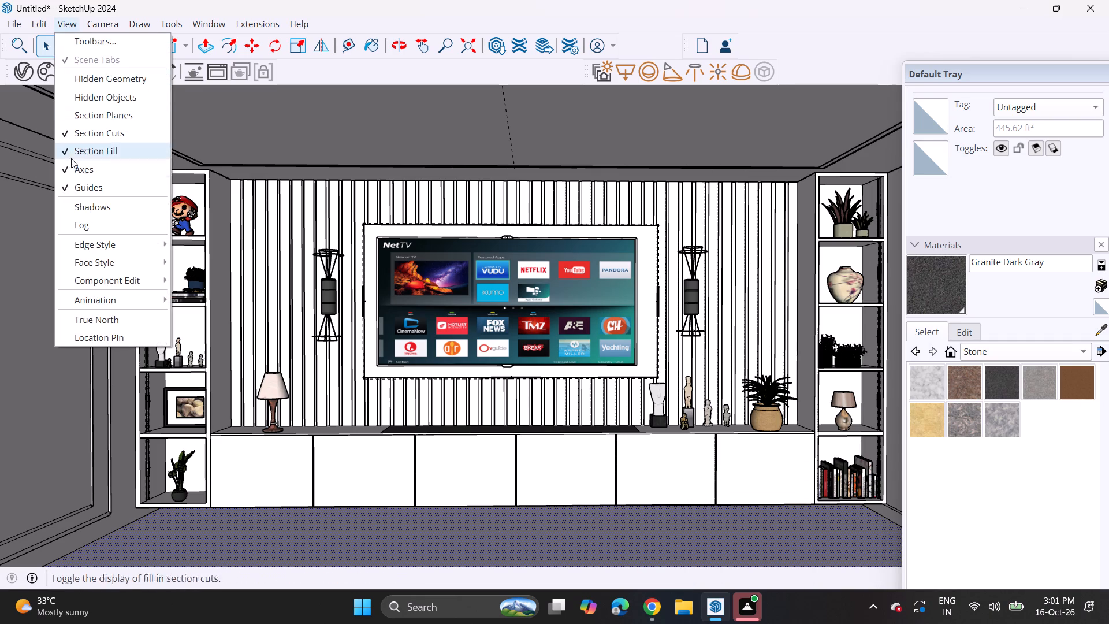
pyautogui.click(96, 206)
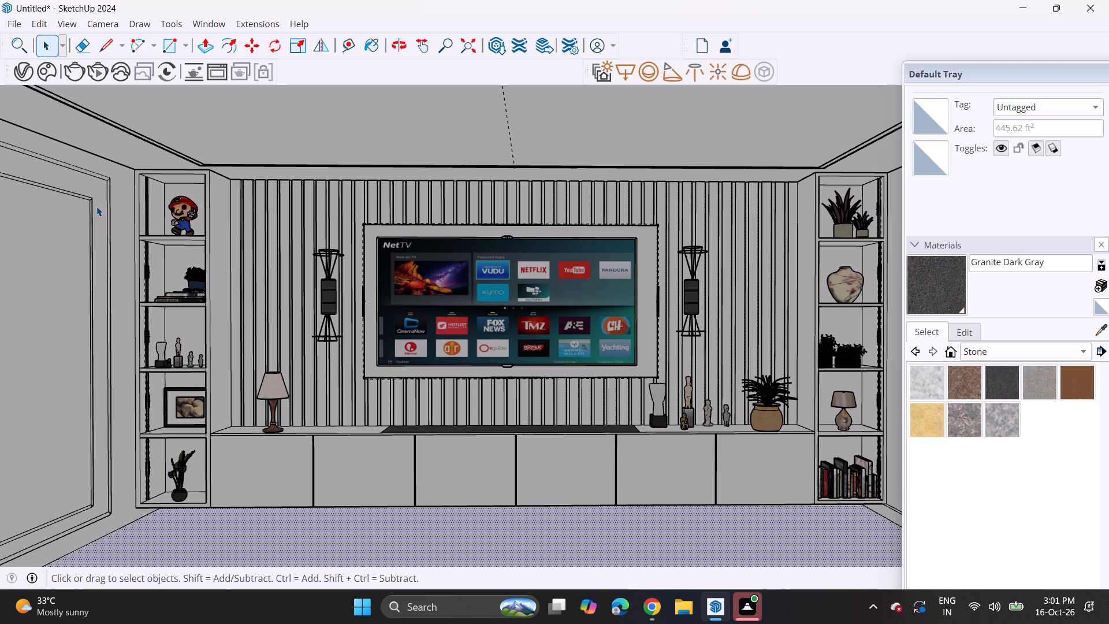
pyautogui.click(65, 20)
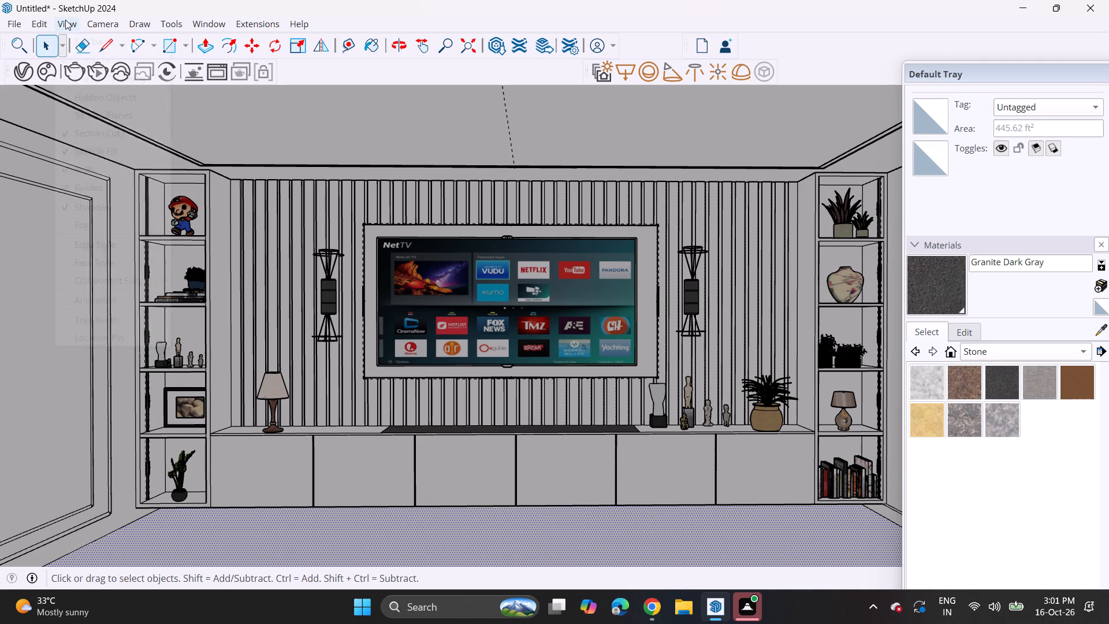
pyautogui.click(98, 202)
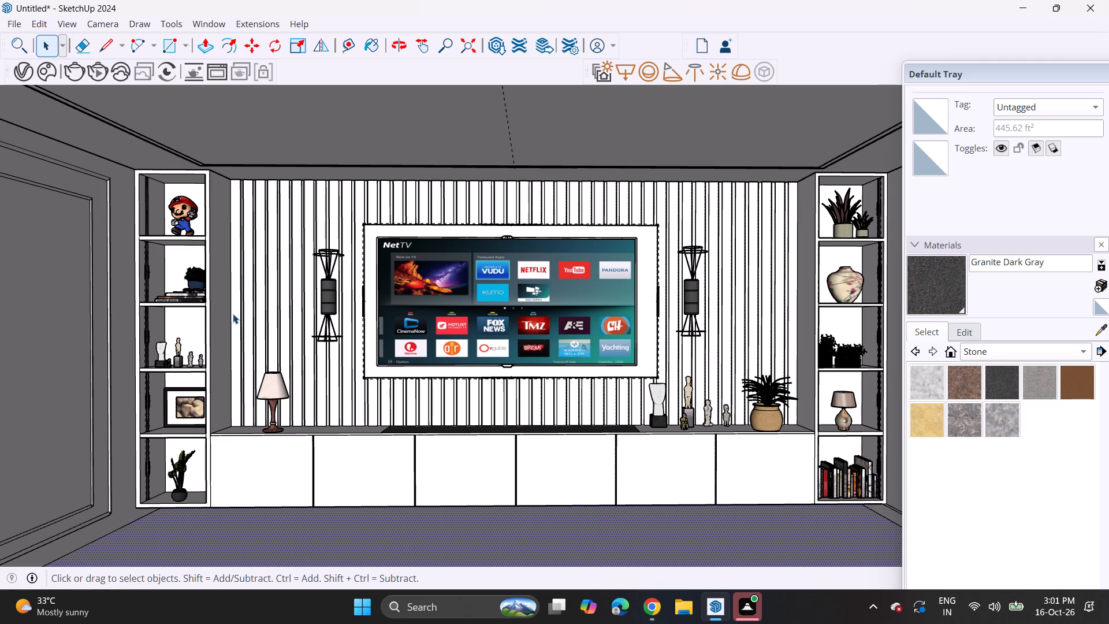
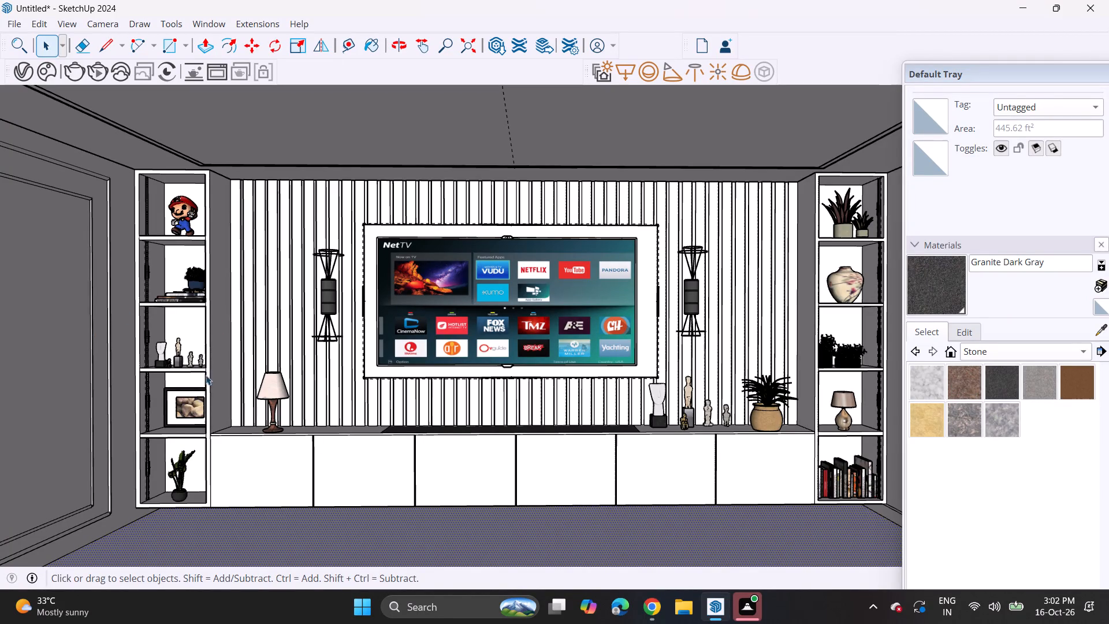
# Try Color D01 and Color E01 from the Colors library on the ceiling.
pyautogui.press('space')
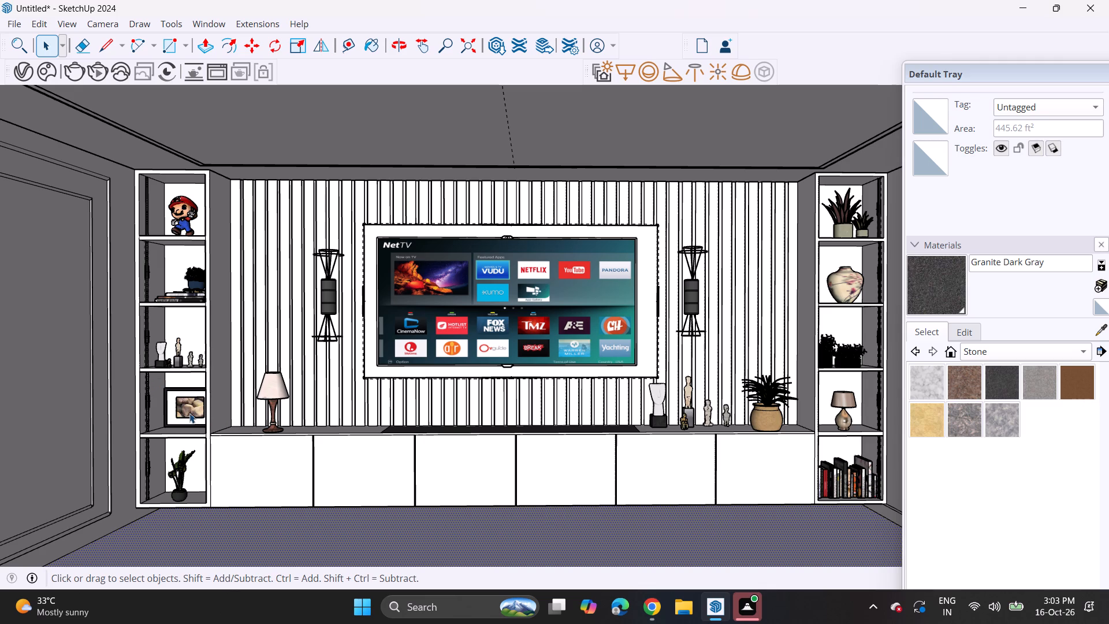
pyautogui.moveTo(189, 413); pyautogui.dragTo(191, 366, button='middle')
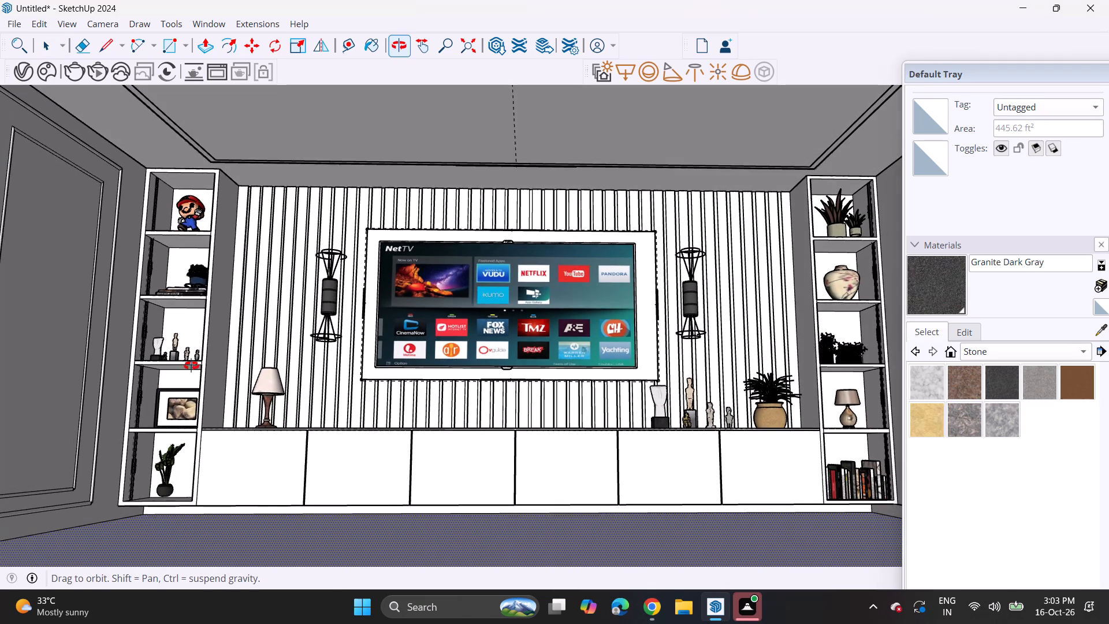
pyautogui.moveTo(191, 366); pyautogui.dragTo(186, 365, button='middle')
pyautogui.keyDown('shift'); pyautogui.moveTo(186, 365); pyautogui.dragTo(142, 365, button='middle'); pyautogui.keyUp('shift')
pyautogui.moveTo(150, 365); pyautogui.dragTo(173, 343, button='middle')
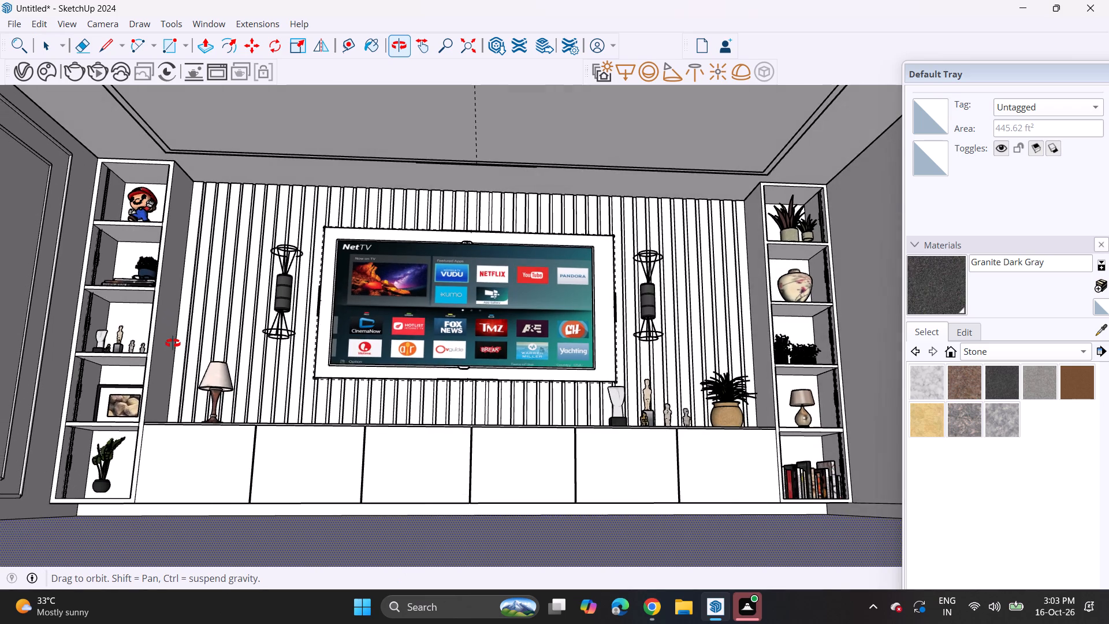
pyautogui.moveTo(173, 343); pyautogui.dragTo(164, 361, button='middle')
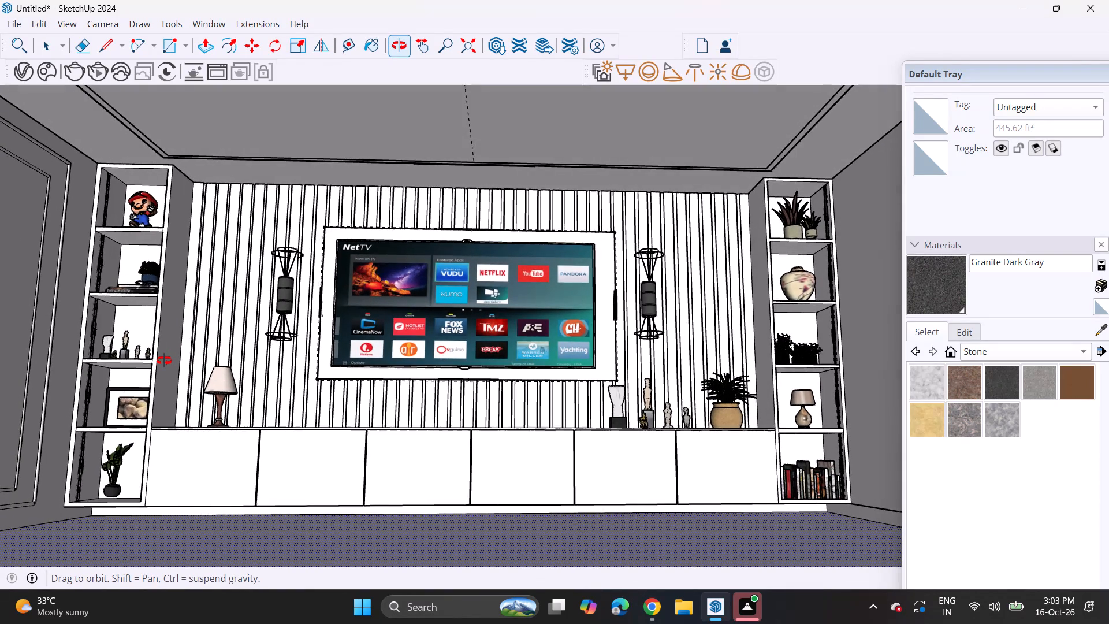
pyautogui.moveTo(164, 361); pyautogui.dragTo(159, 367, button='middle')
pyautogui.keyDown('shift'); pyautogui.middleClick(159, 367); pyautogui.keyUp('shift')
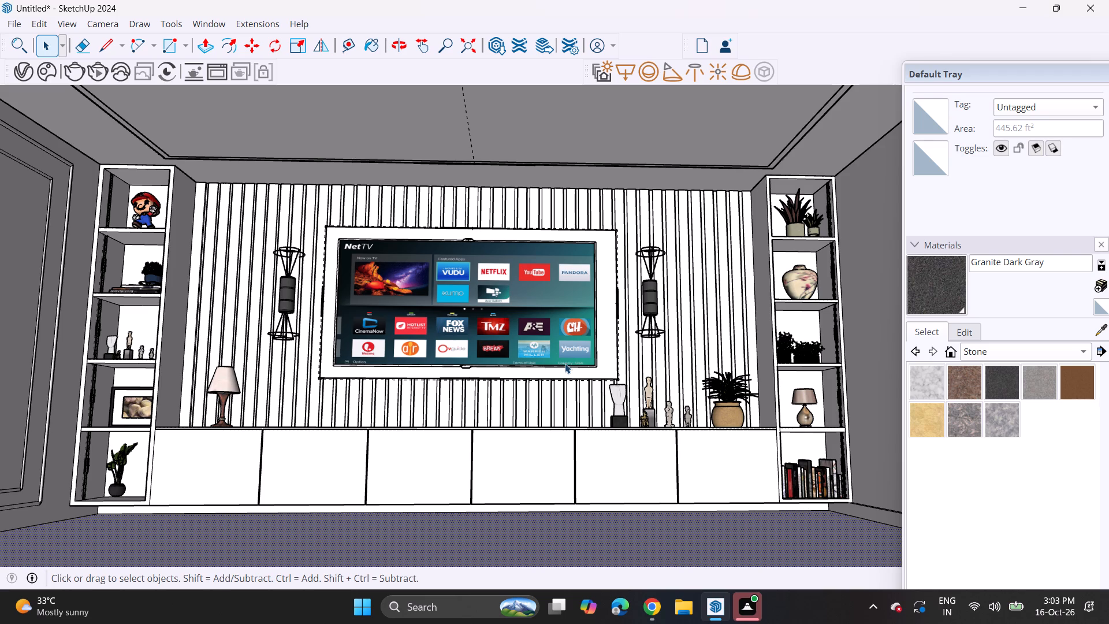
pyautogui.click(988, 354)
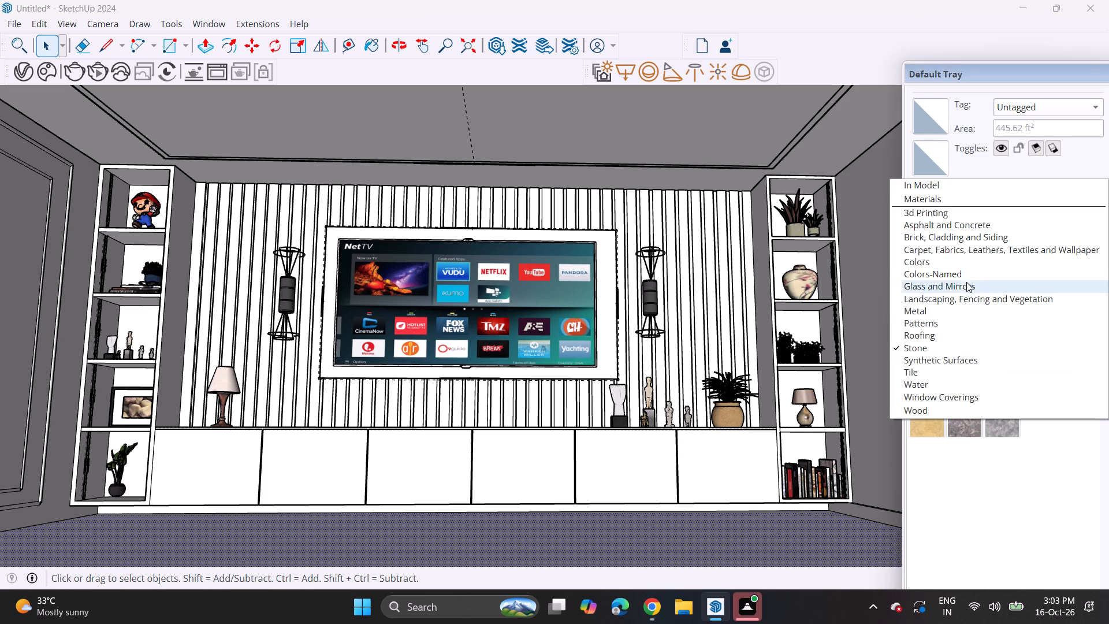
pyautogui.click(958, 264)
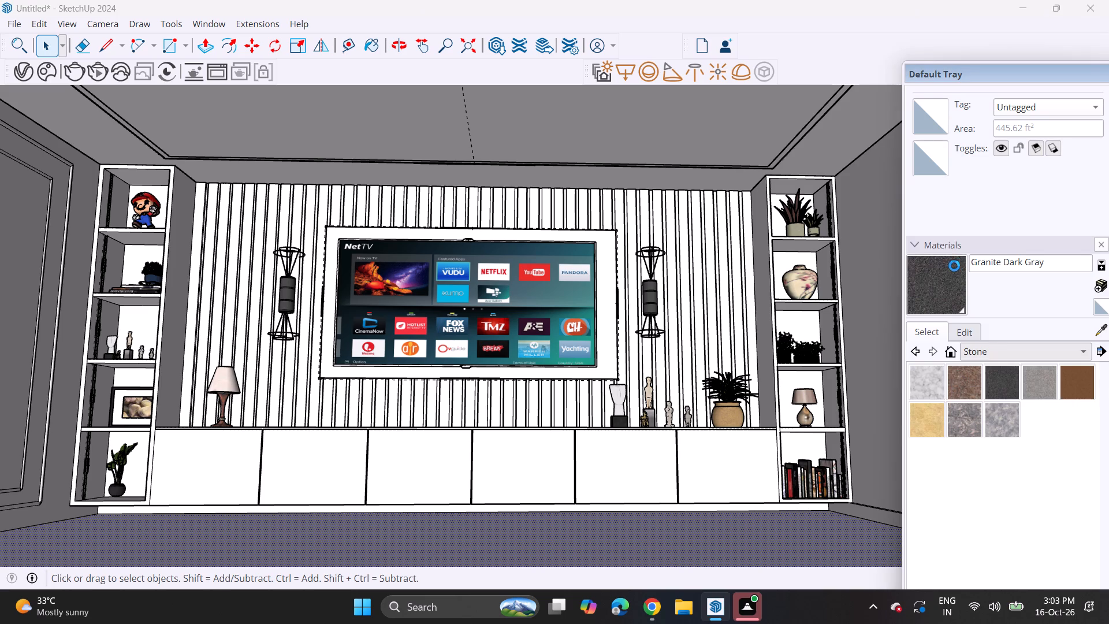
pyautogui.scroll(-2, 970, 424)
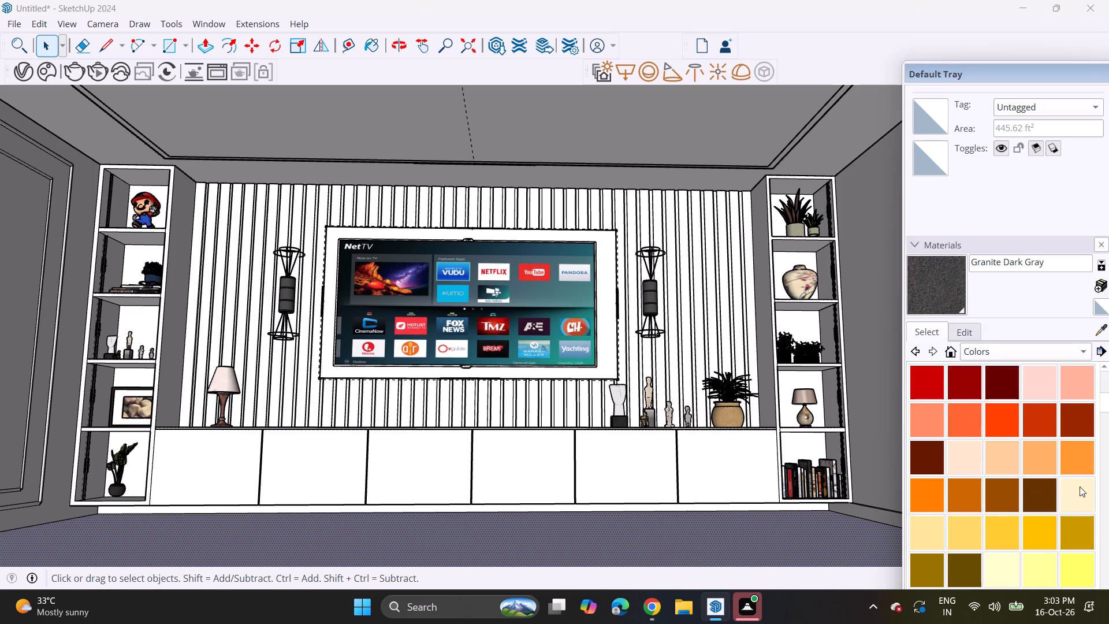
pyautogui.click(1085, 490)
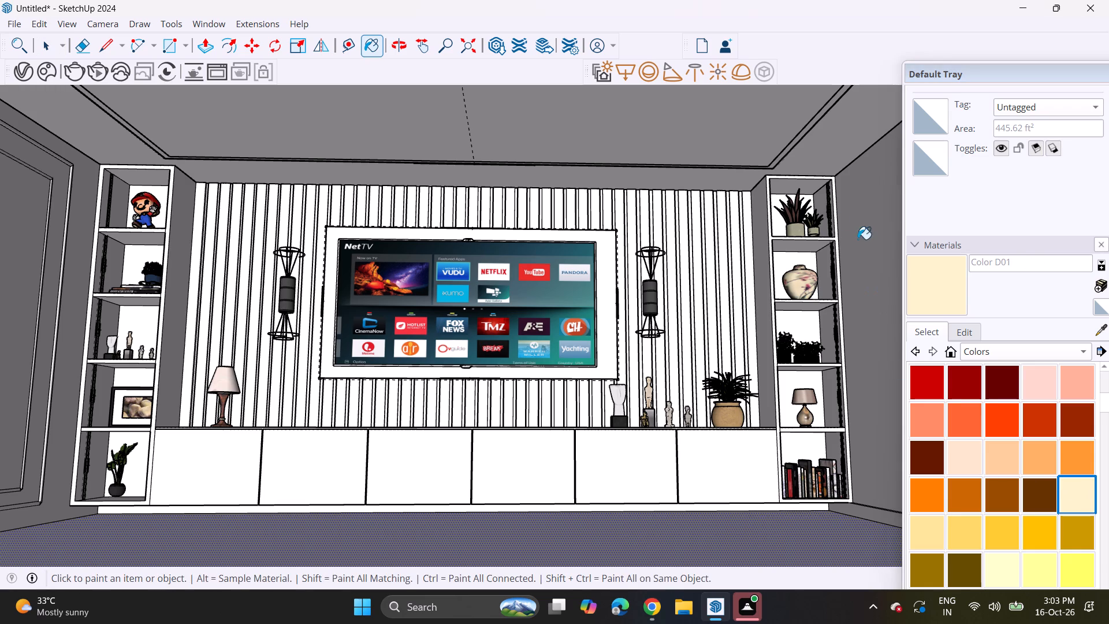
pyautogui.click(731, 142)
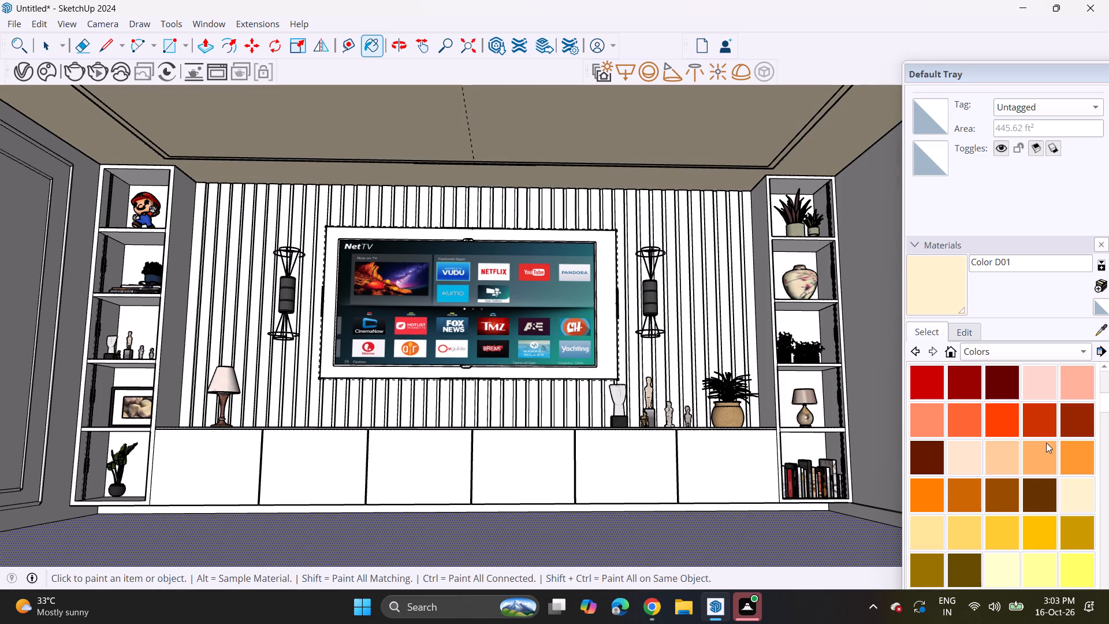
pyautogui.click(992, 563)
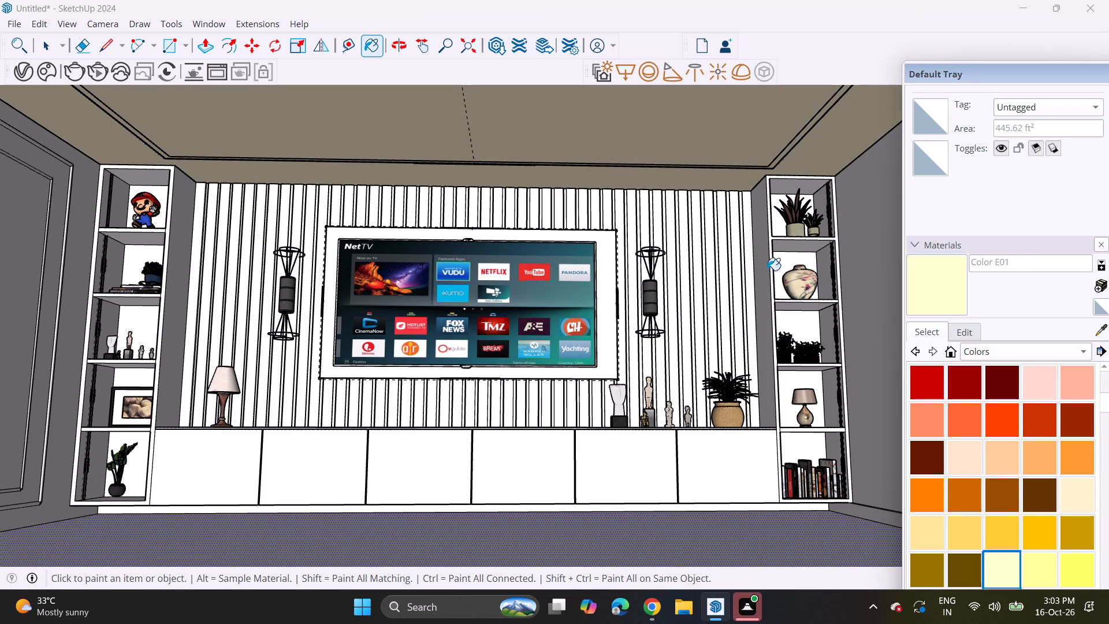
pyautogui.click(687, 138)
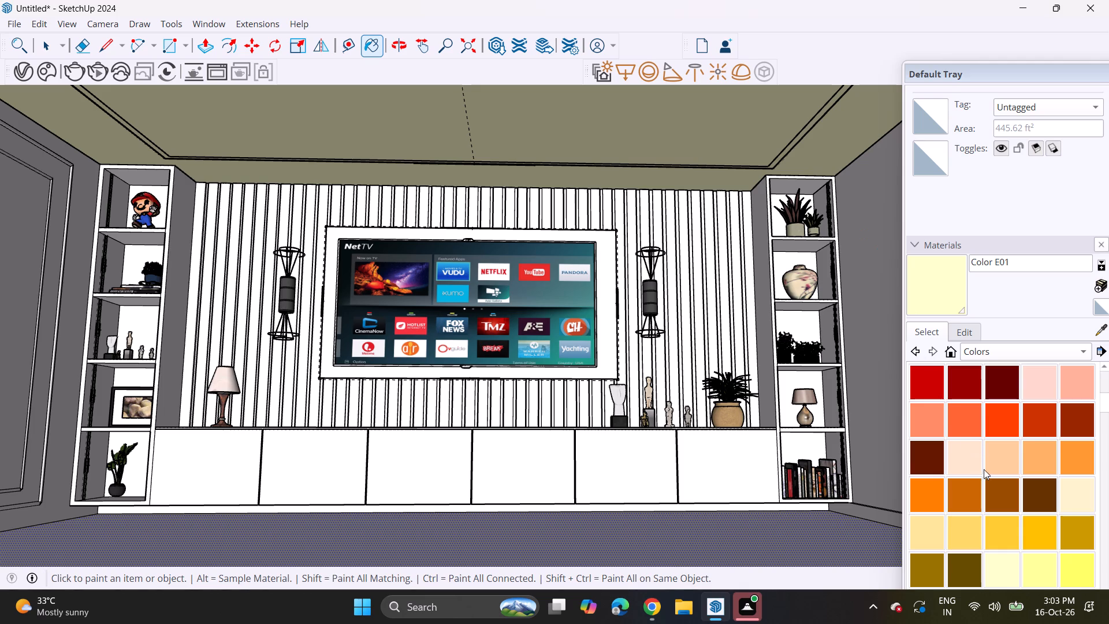
# Paint the ceiling and both side walls, including the moulded wall panel, with Color C01.
pyautogui.scroll(3, 1002, 493)
pyautogui.scroll(2, 1026, 453)
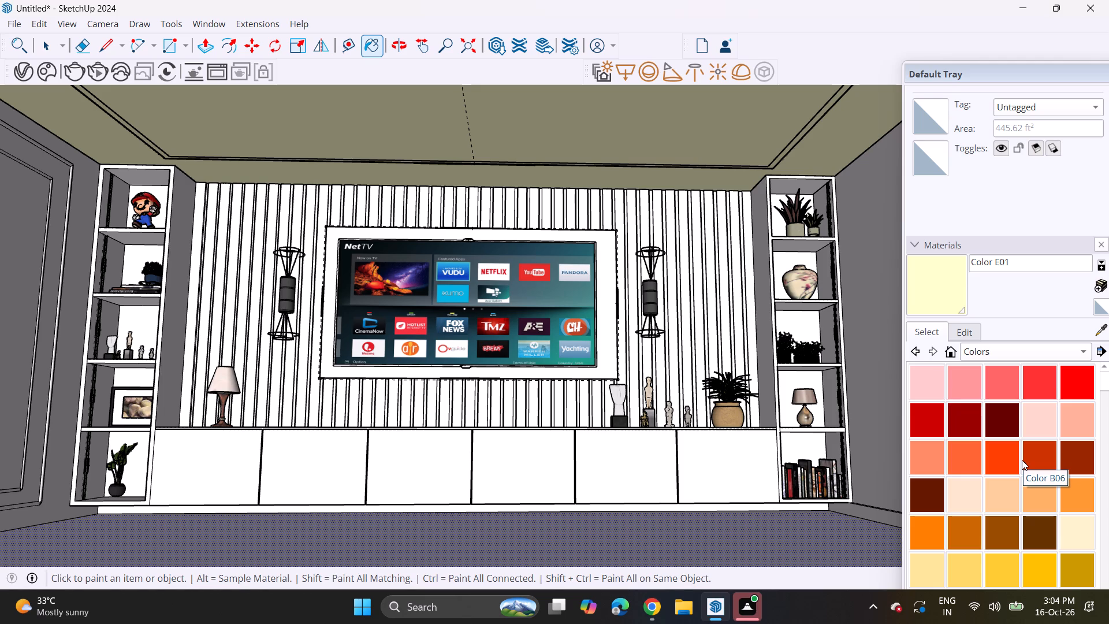
pyautogui.scroll(1, 1004, 499)
pyautogui.click(969, 503)
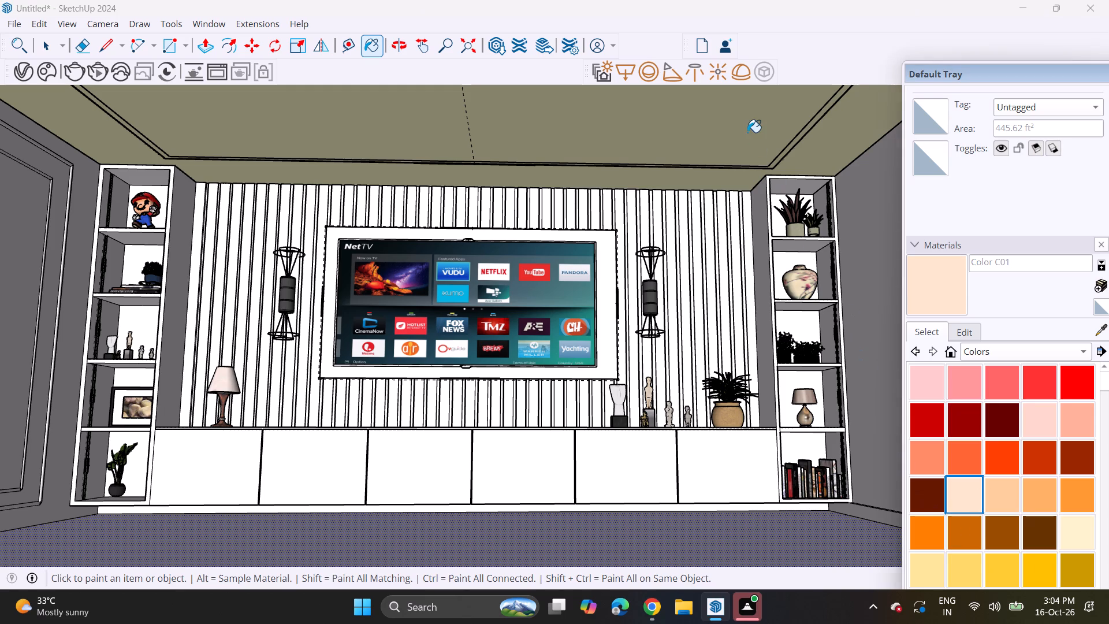
pyautogui.click(747, 132)
pyautogui.click(848, 205)
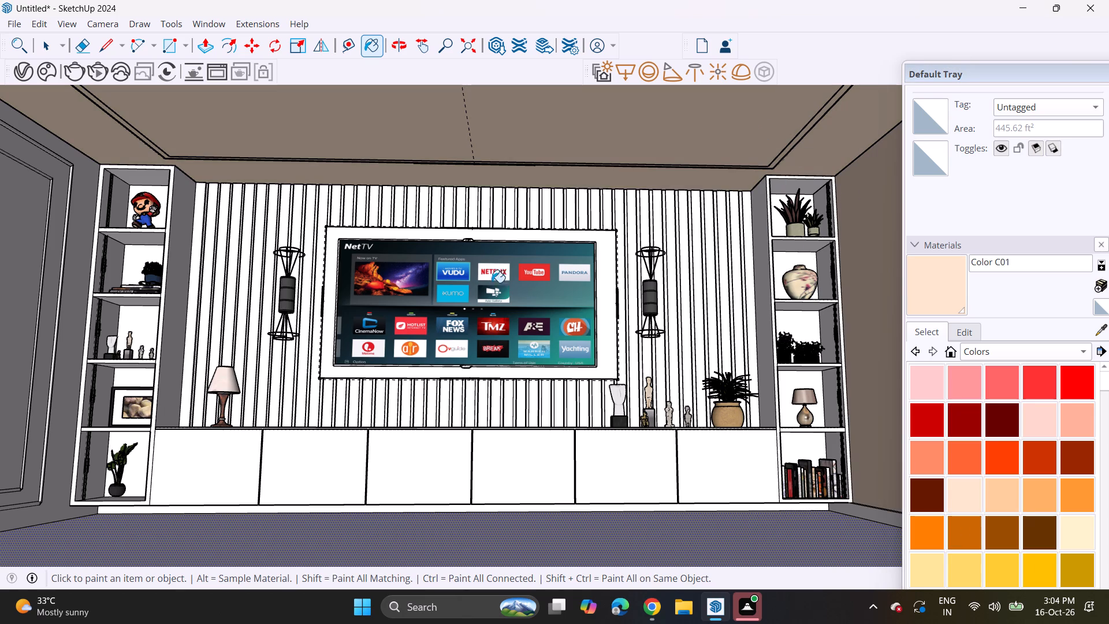
pyautogui.click(28, 277)
pyautogui.click(49, 273)
pyautogui.click(76, 253)
# Paint the inner faces of the top two compartments of the Mario figure's shelving unit with Color C01.
pyautogui.click(122, 211)
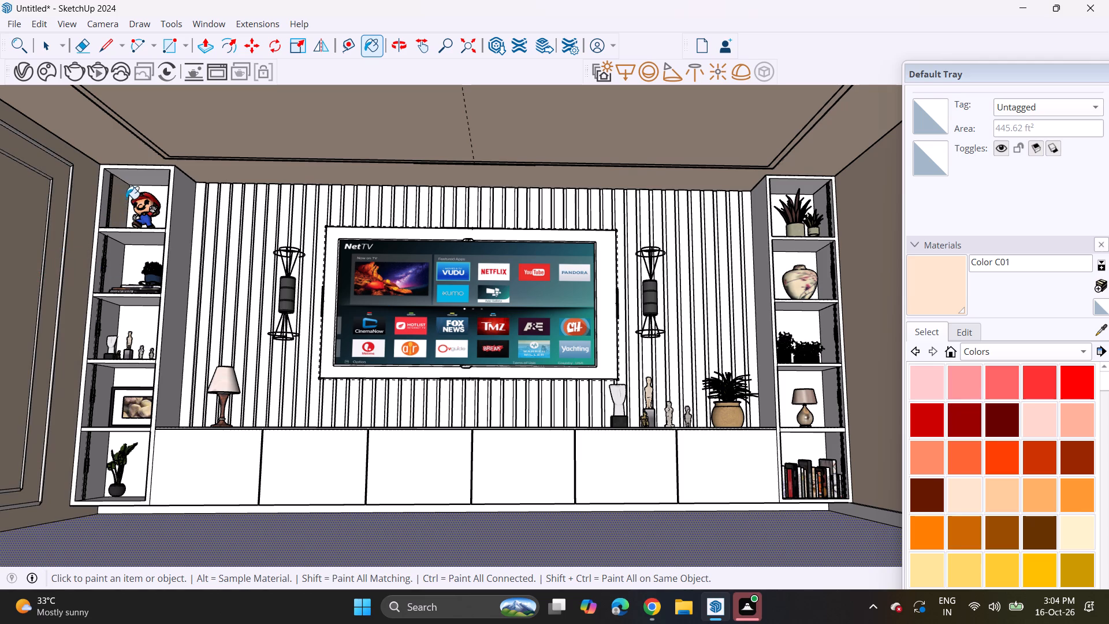
pyautogui.click(136, 182)
pyautogui.click(160, 192)
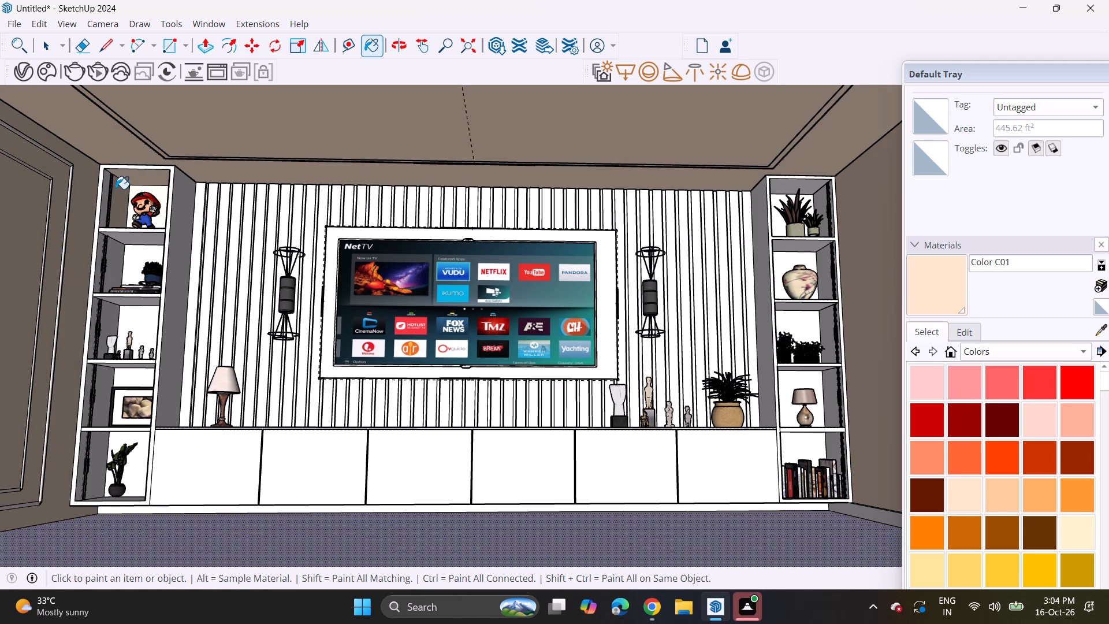
pyautogui.click(107, 187)
pyautogui.click(101, 247)
pyautogui.click(111, 252)
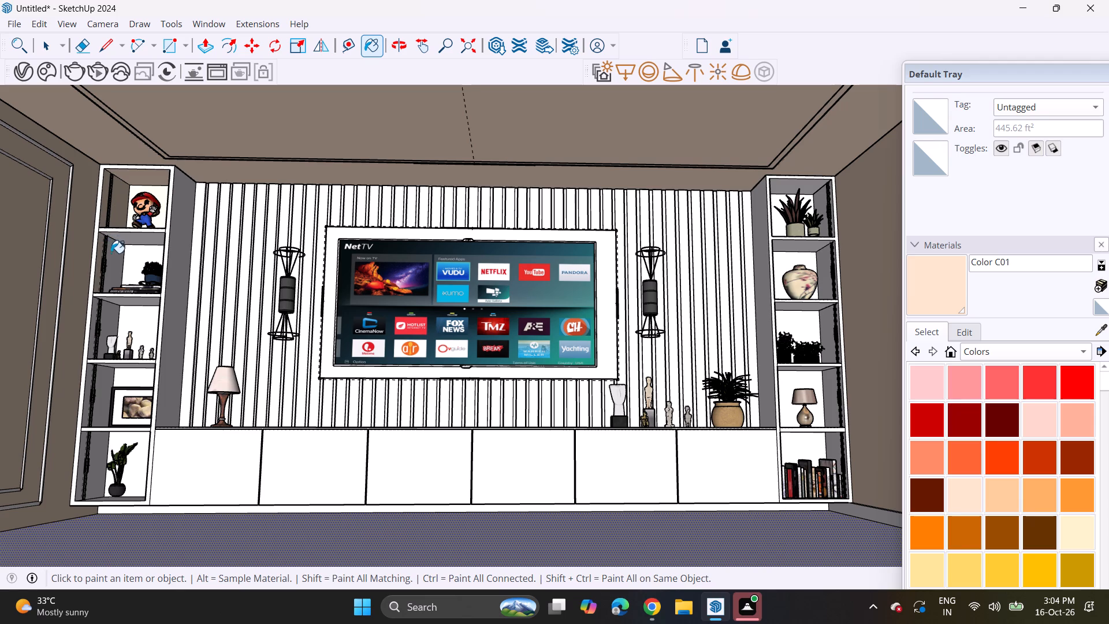
pyautogui.click(136, 265)
pyautogui.click(136, 237)
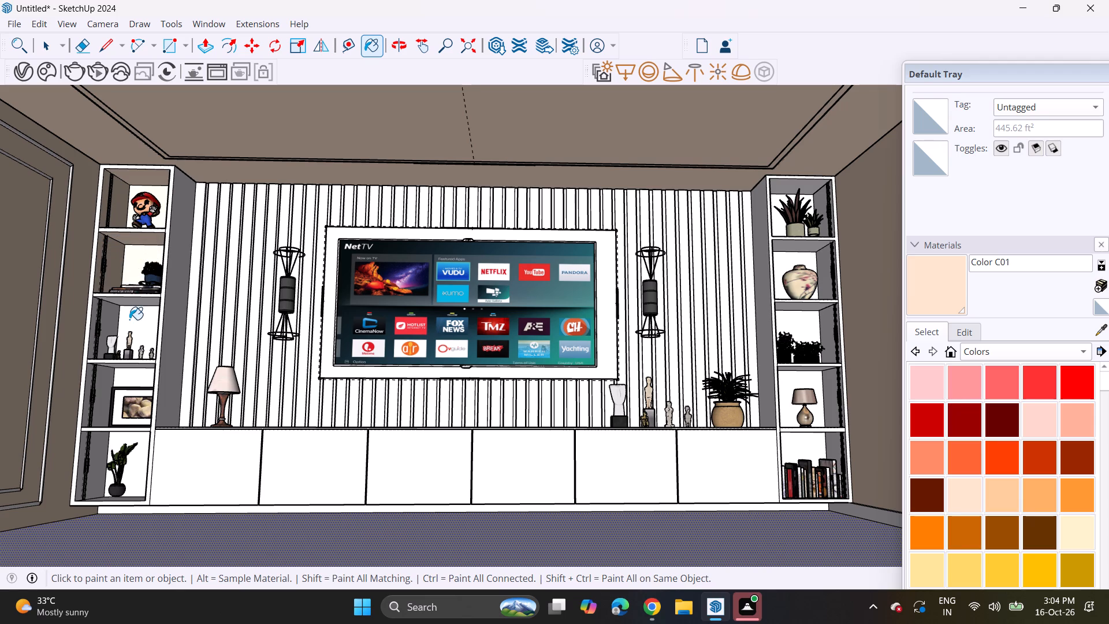
# Paint the inner faces of the lower three compartments of the same shelving unit with Color C01.
pyautogui.click(129, 320)
pyautogui.click(131, 304)
pyautogui.click(113, 317)
pyautogui.click(94, 325)
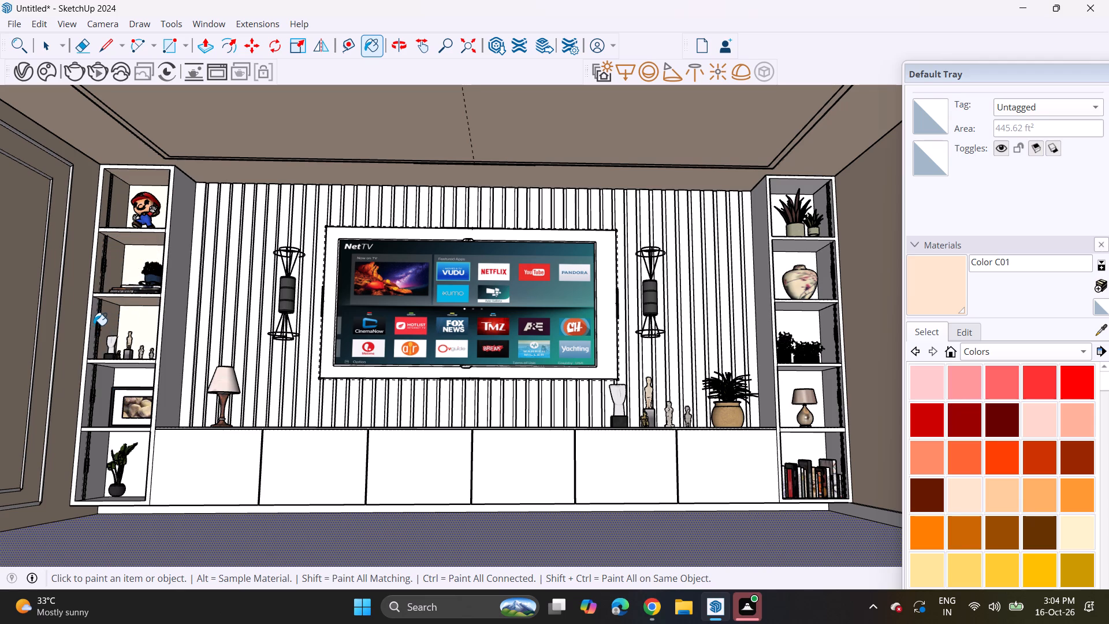
pyautogui.click(87, 384)
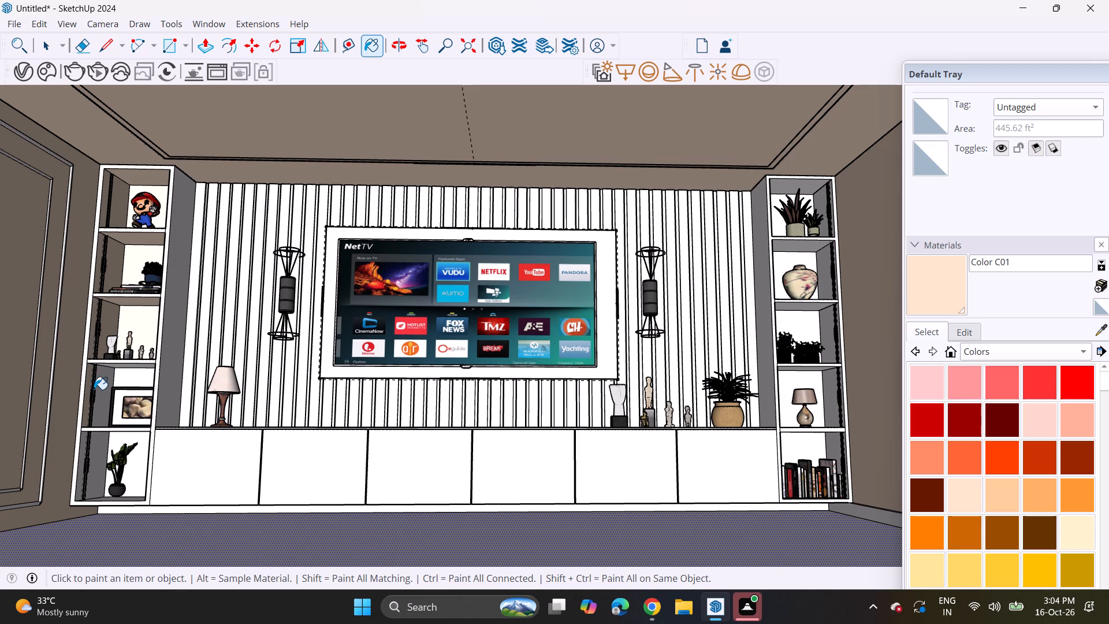
pyautogui.click(98, 391)
pyautogui.click(119, 380)
pyautogui.click(96, 460)
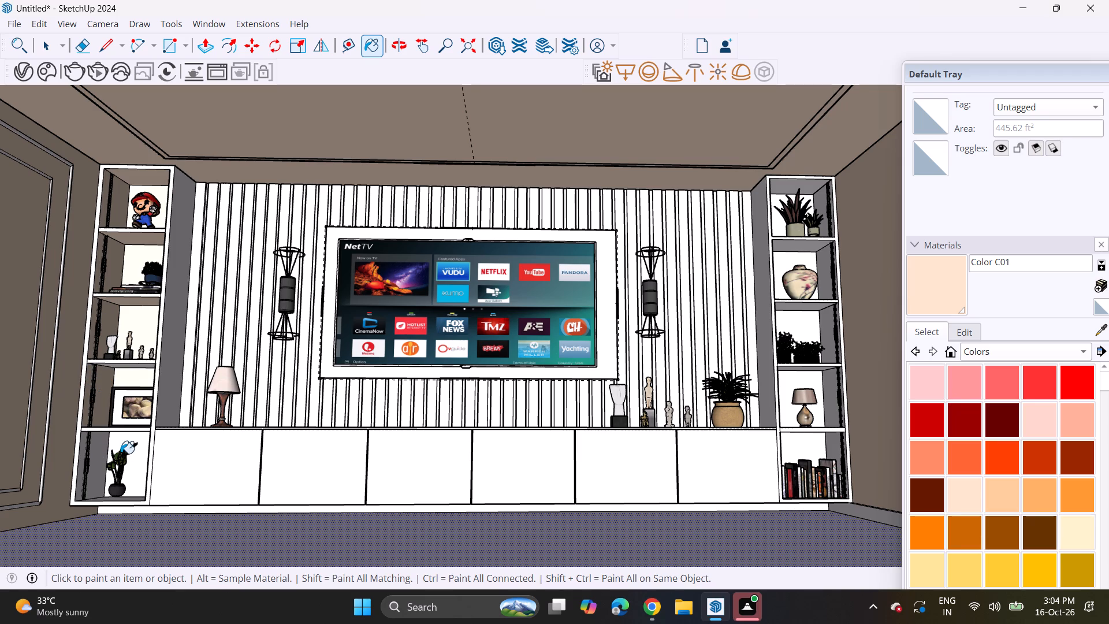
pyautogui.click(116, 443)
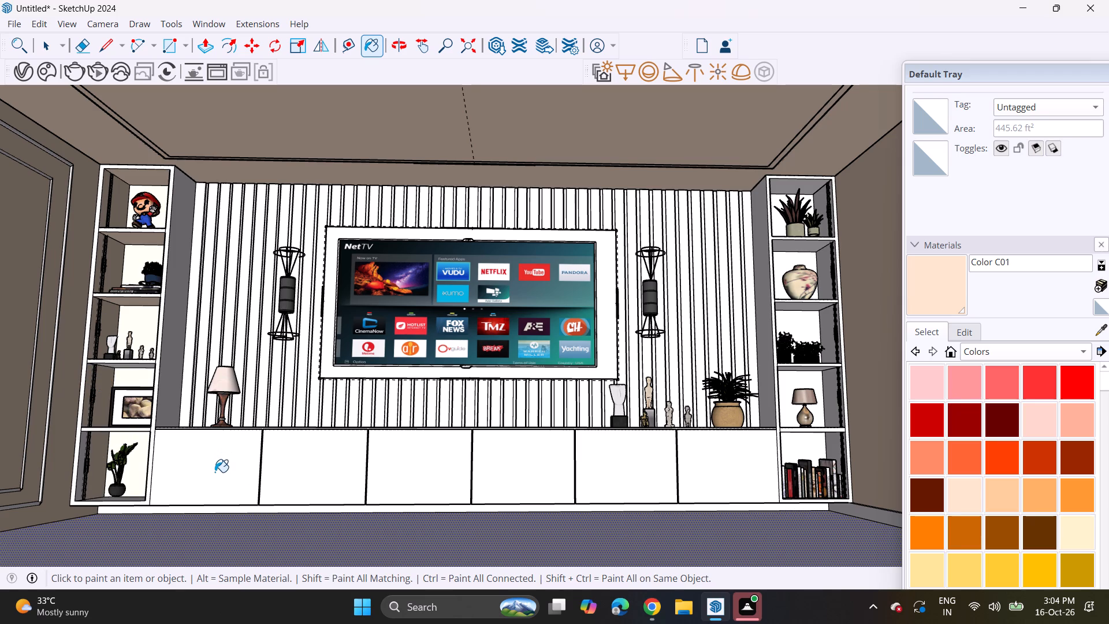
# Paint the six door fronts of the low cabinet under the TV with Color C01.
pyautogui.click(215, 472)
pyautogui.click(296, 483)
pyautogui.click(415, 477)
pyautogui.click(513, 480)
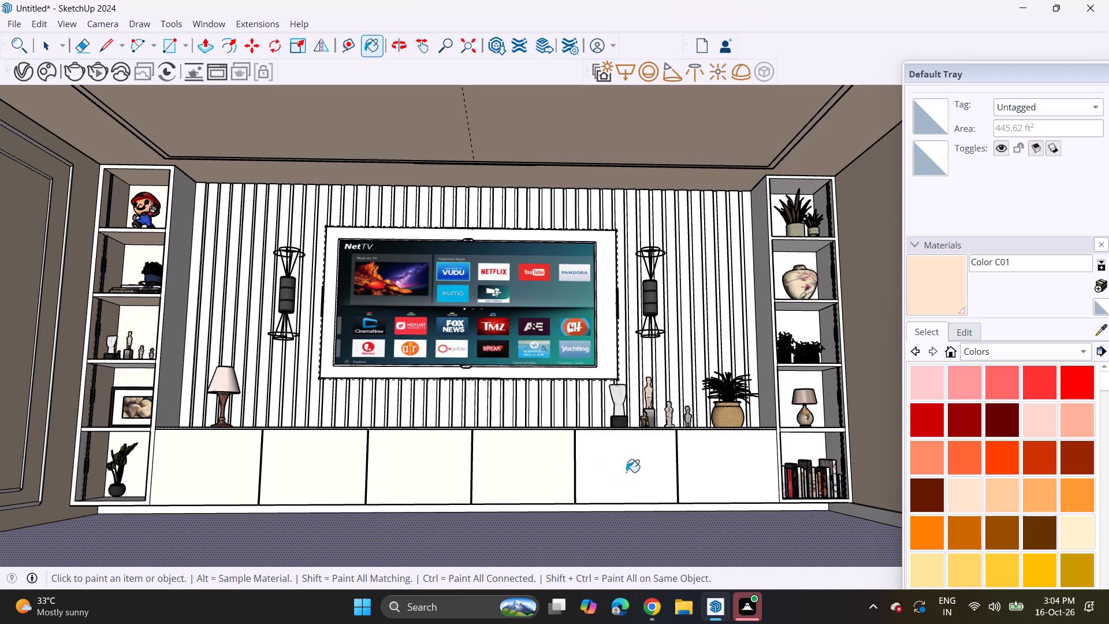
pyautogui.click(626, 472)
pyautogui.click(739, 464)
# Paint the compartment faces of the opposite shelving unit, with the vase and books, with Color C01.
pyautogui.click(807, 442)
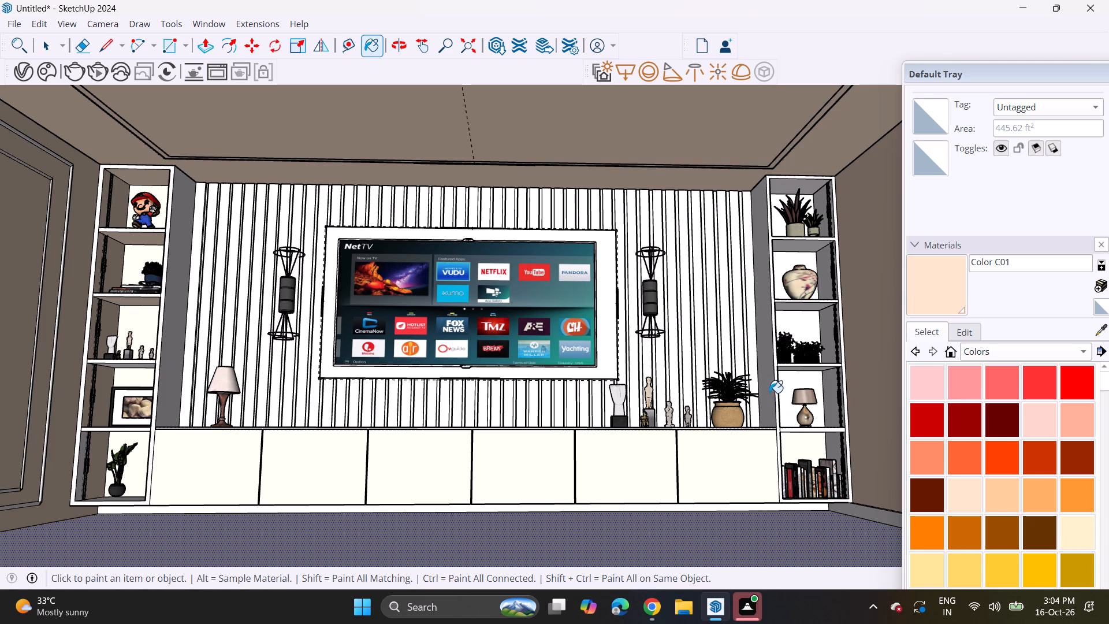
pyautogui.click(769, 392)
pyautogui.click(786, 388)
pyautogui.click(794, 334)
pyautogui.click(782, 263)
pyautogui.click(776, 218)
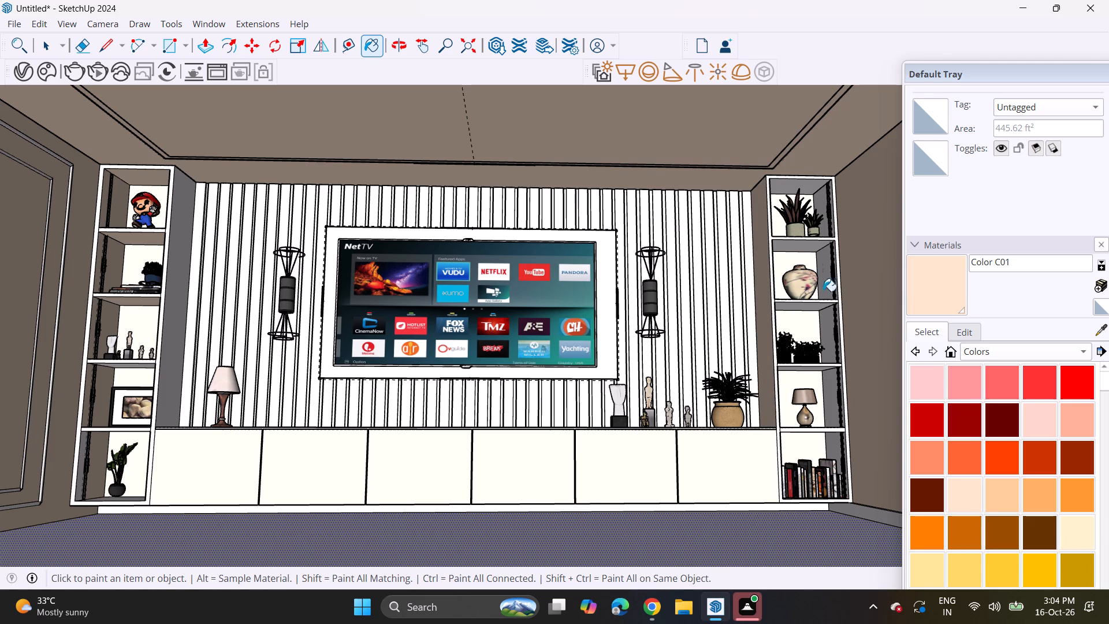
pyautogui.click(814, 384)
pyautogui.click(809, 447)
# Paint the floor, the base of the adjoining side wall and the plinth below the low cabinet with Color C01.
pyautogui.click(632, 536)
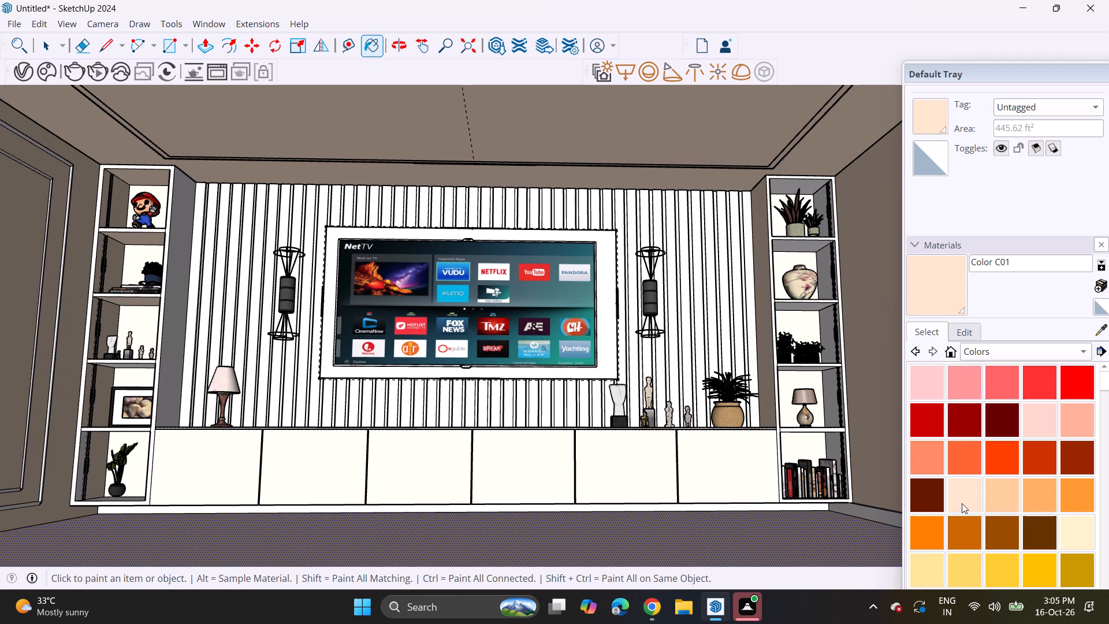
pyautogui.click(962, 503)
pyautogui.click(880, 515)
pyautogui.click(825, 509)
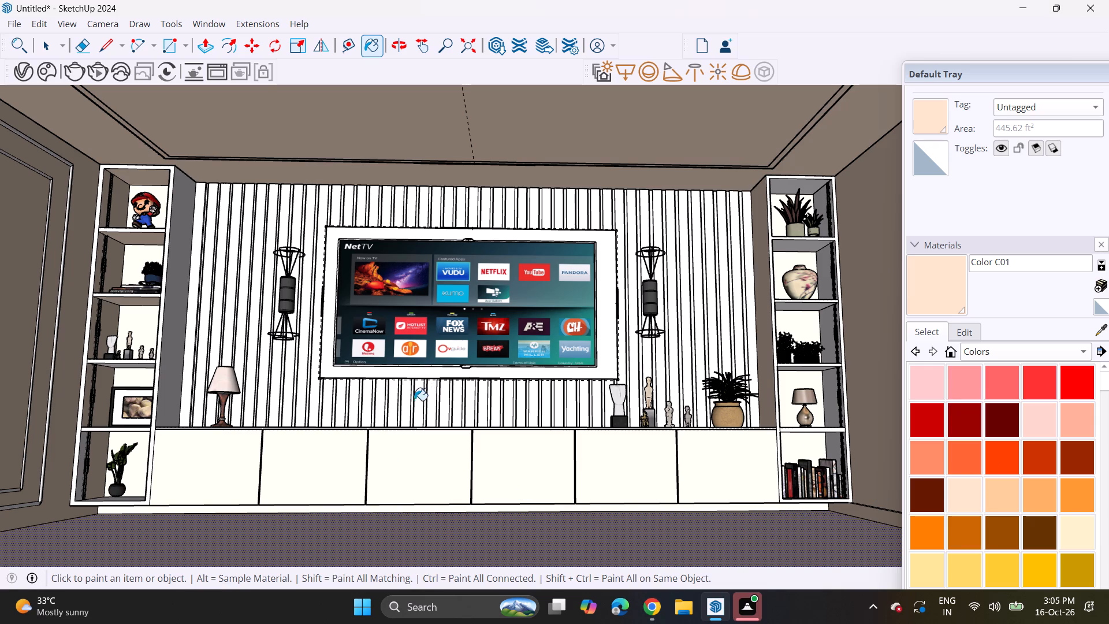
# Paint the front frame of the shelving unit with the vase and books using Color M08.
pyautogui.scroll(-4, 996, 475)
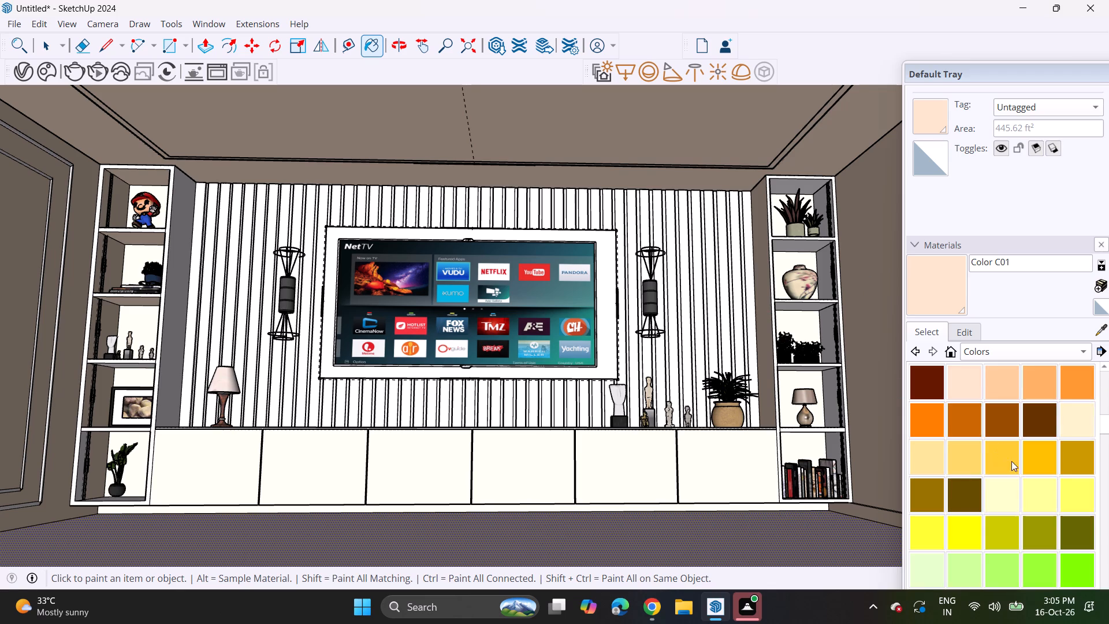
pyautogui.scroll(-12, 1010, 468)
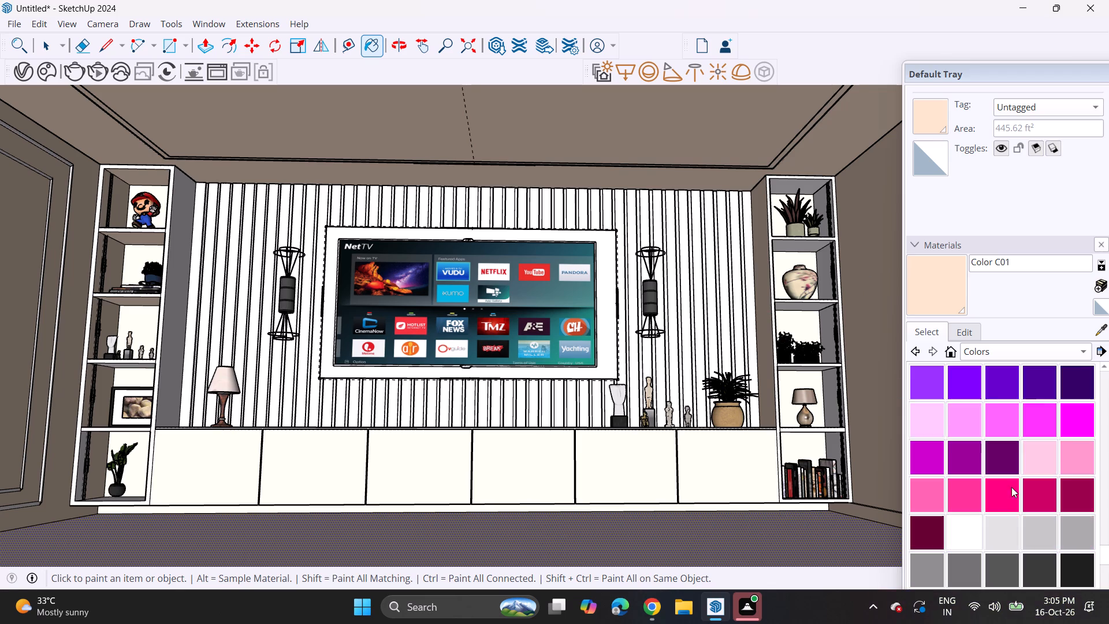
pyautogui.scroll(-3, 1004, 486)
pyautogui.click(1041, 459)
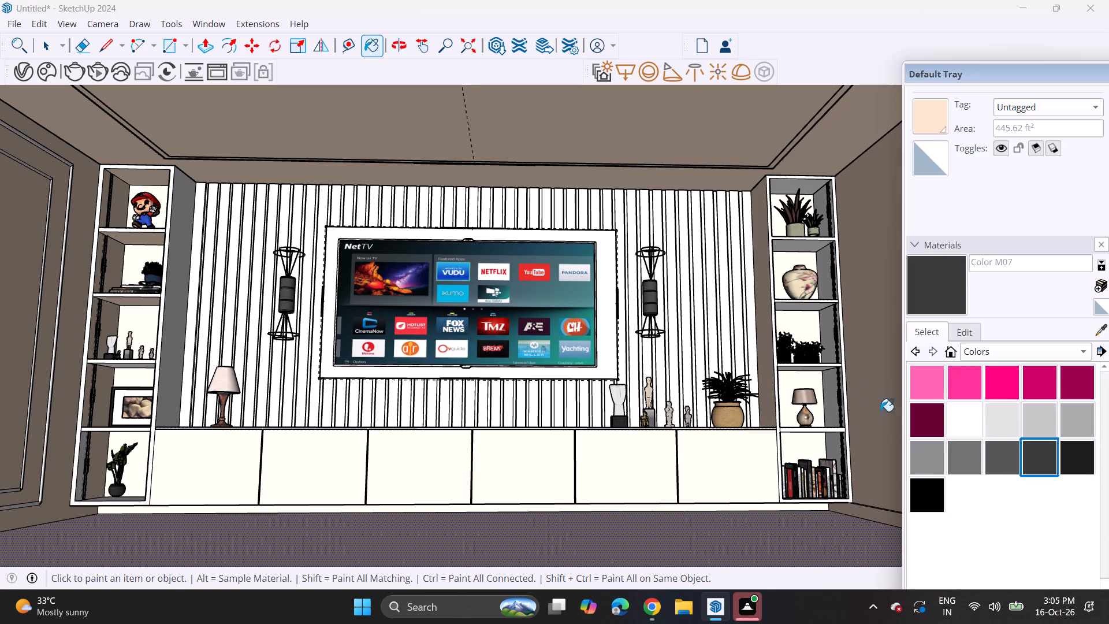
pyautogui.click(791, 429)
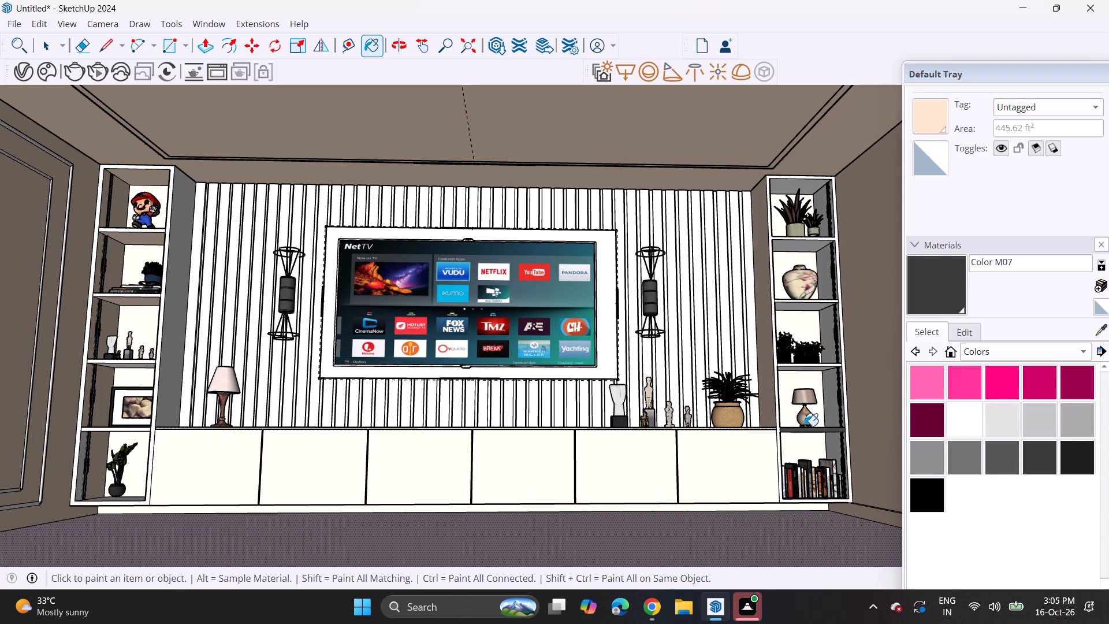
pyautogui.click(1063, 459)
pyautogui.scroll(3, 781, 449)
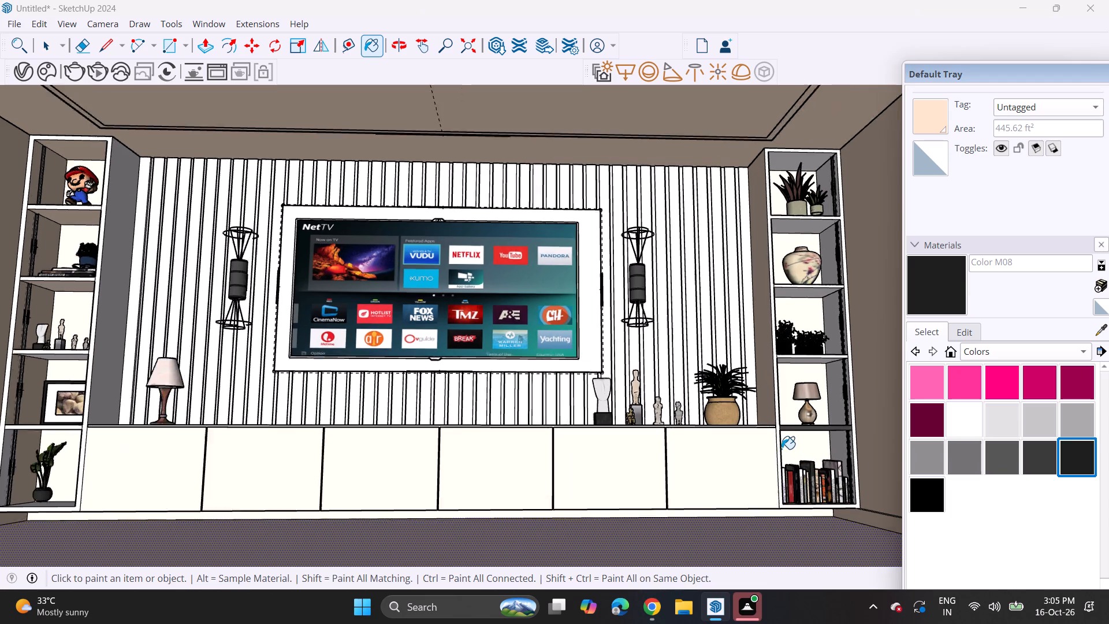
pyautogui.scroll(6, 781, 449)
pyautogui.click(776, 437)
pyautogui.scroll(-4, 776, 437)
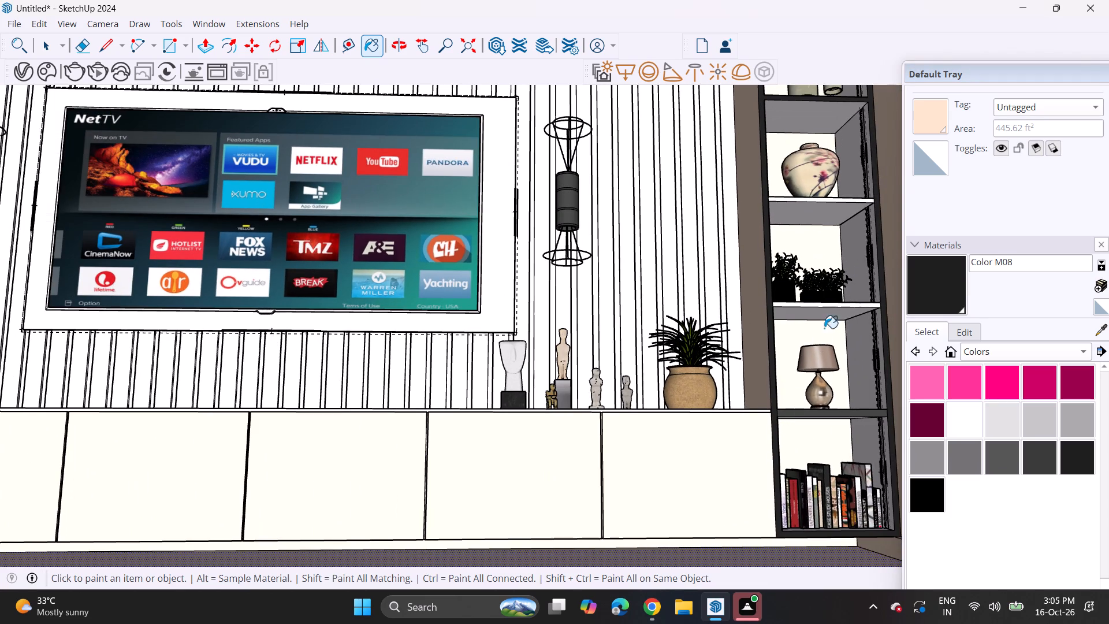
# Paint the front edges of the remaining shelves in the same shelving unit with Color M08.
pyautogui.click(835, 303)
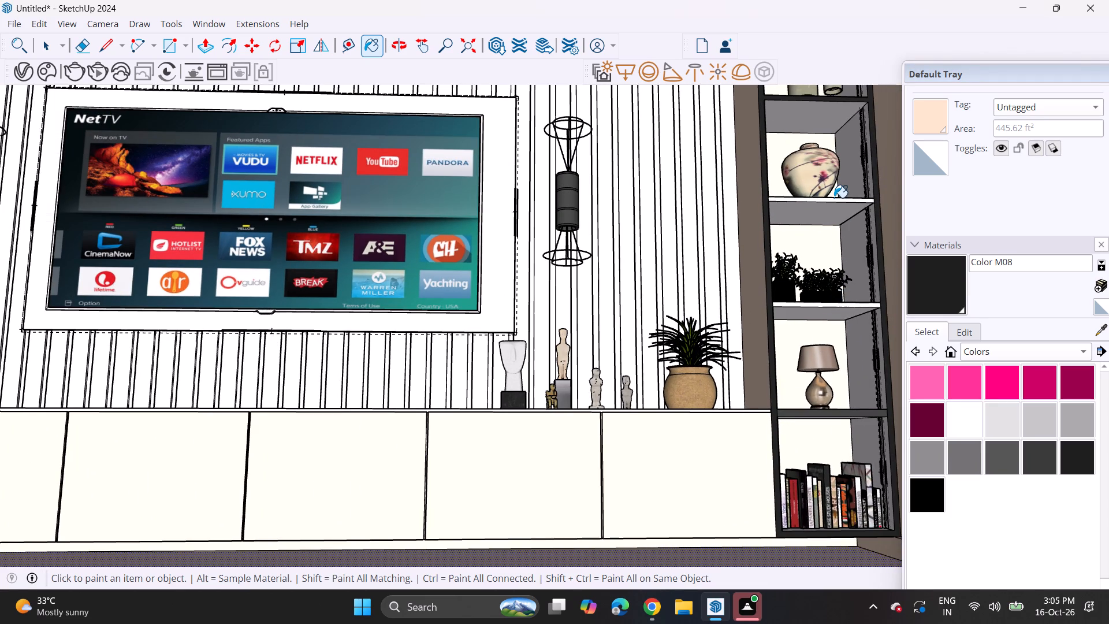
pyautogui.click(834, 198)
pyautogui.click(833, 200)
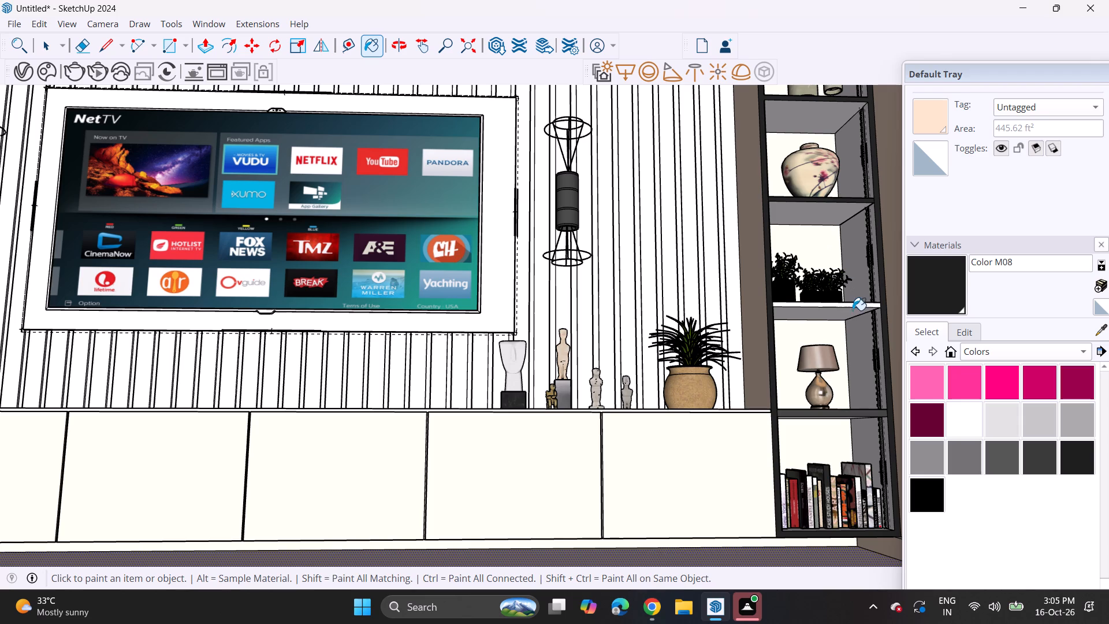
pyautogui.click(853, 303)
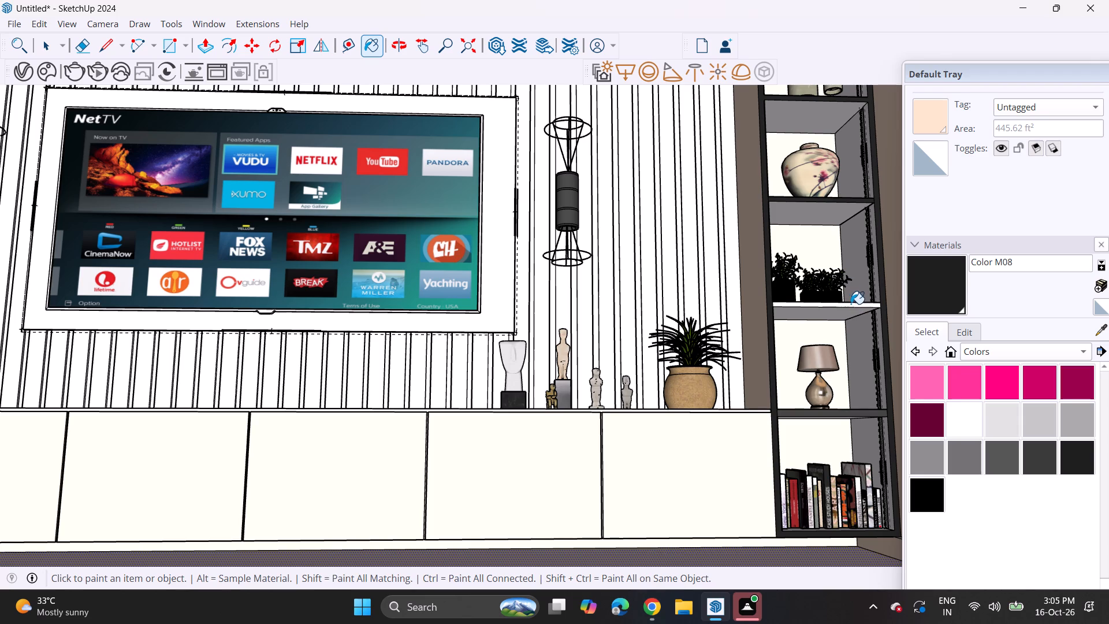
pyautogui.click(851, 304)
pyautogui.click(853, 414)
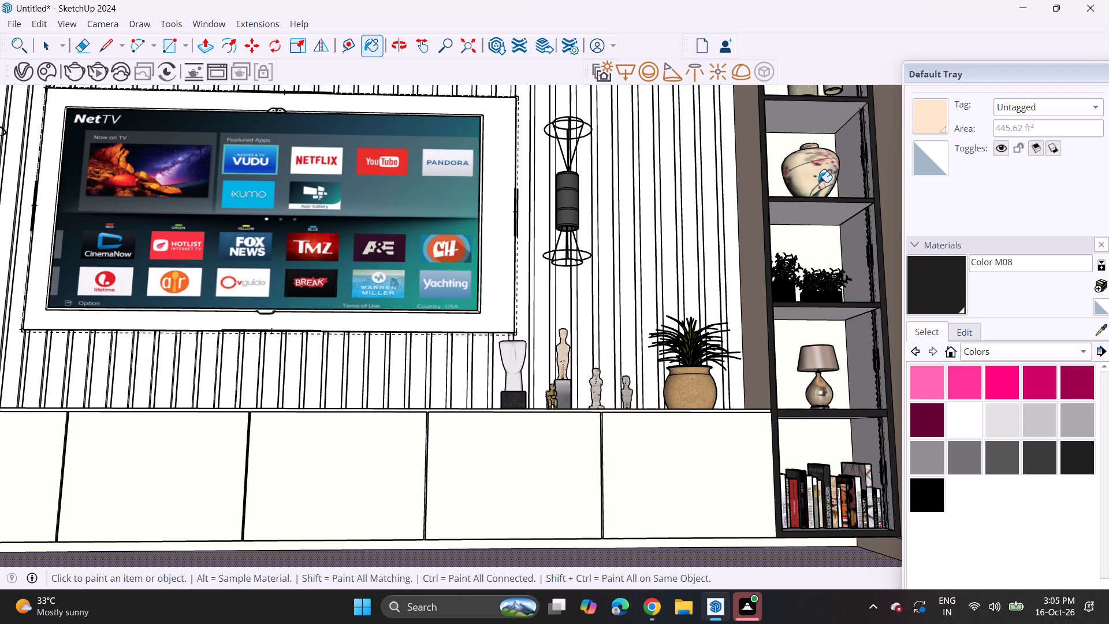
# Paint the front frame and shelf edges of the opposite shelving unit, with the Mario figure, with Color M08.
pyautogui.scroll(-3, 814, 184)
pyautogui.moveTo(796, 200); pyautogui.dragTo(814, 298, button='middle')
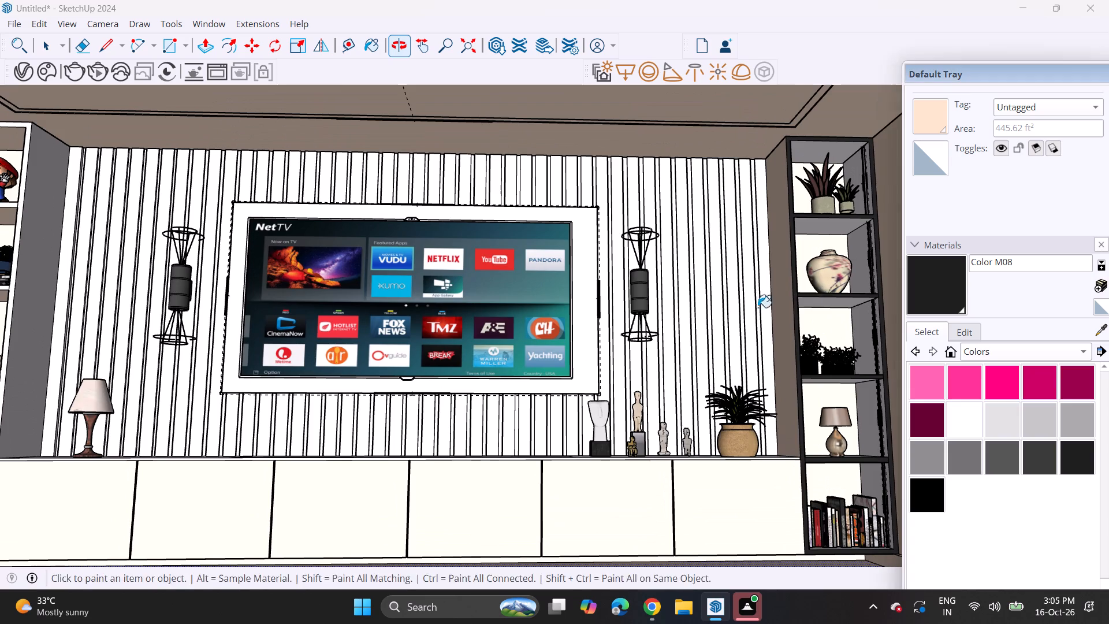
pyautogui.keyDown('shift'); pyautogui.moveTo(455, 322); pyautogui.dragTo(826, 259, button='middle'); pyautogui.keyUp('shift')
pyautogui.scroll(4, 339, 365)
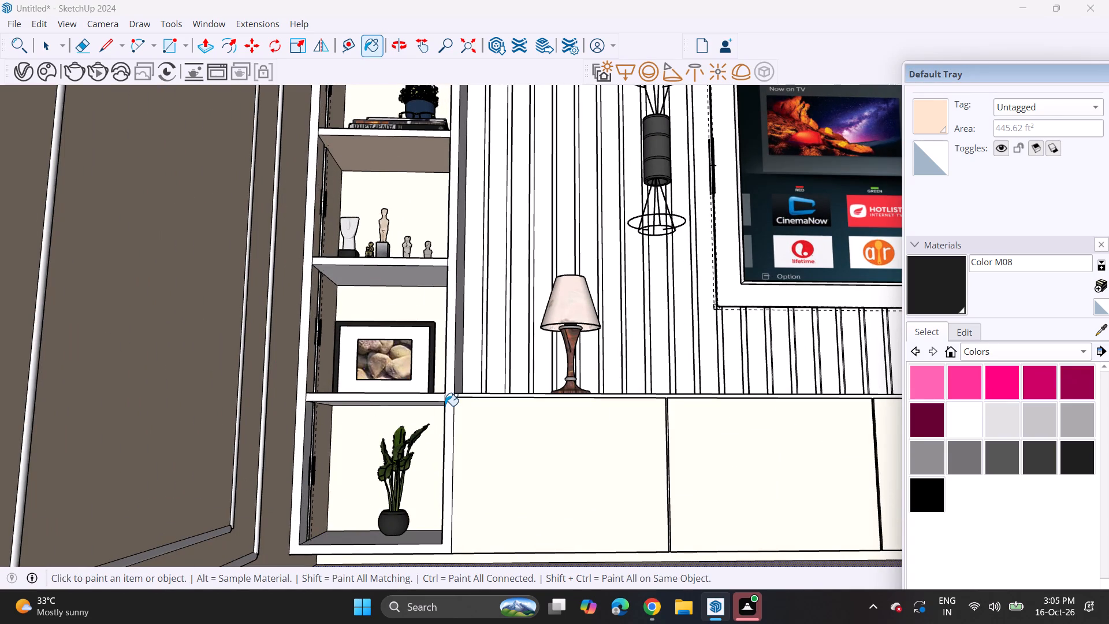
pyautogui.click(448, 407)
pyautogui.click(431, 397)
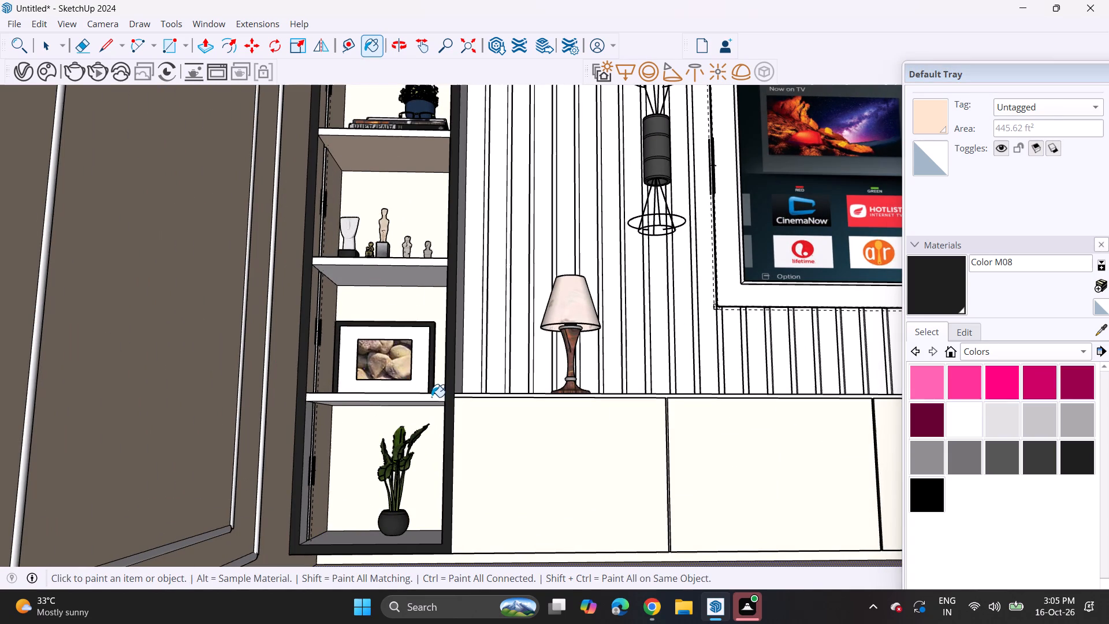
pyautogui.click(430, 262)
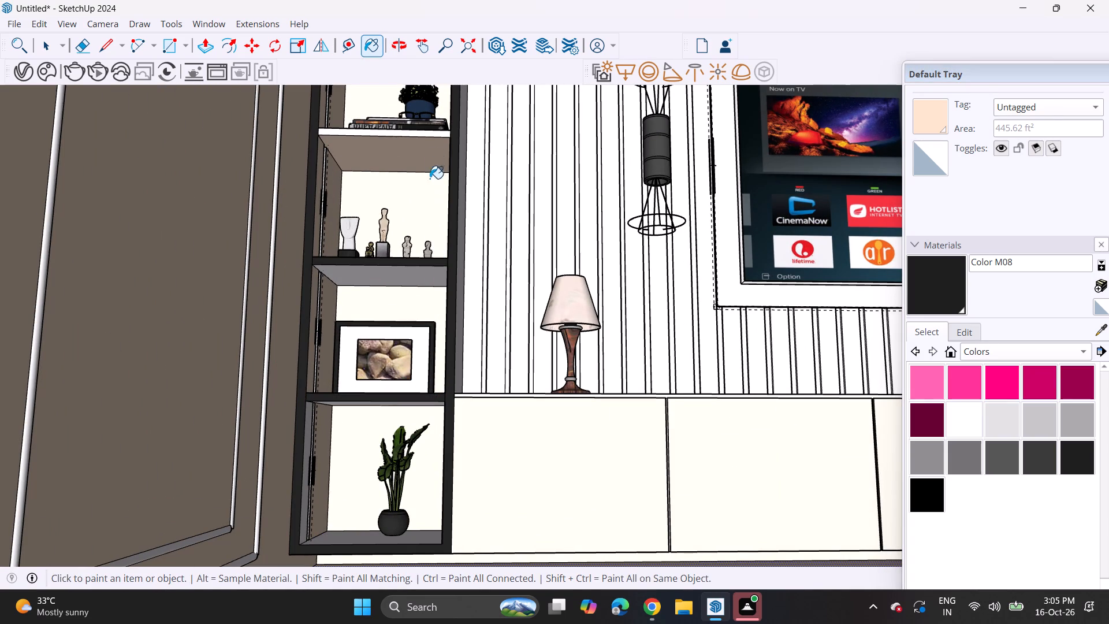
pyautogui.click(435, 134)
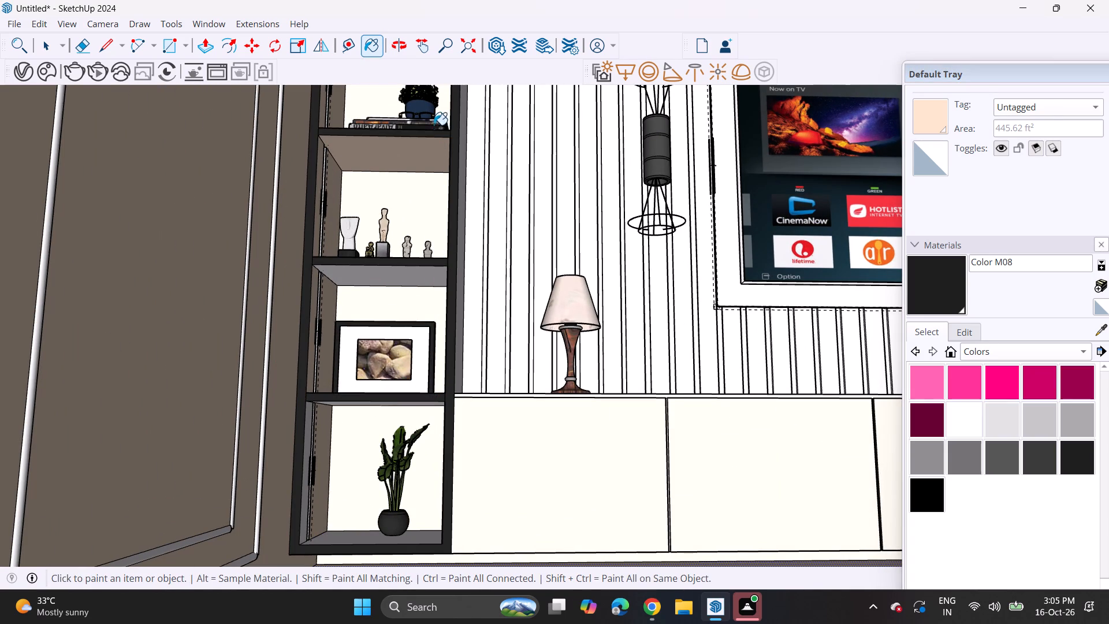
pyautogui.keyDown('shift'); pyautogui.moveTo(434, 125); pyautogui.dragTo(399, 393, button='middle'); pyautogui.keyUp('shift')
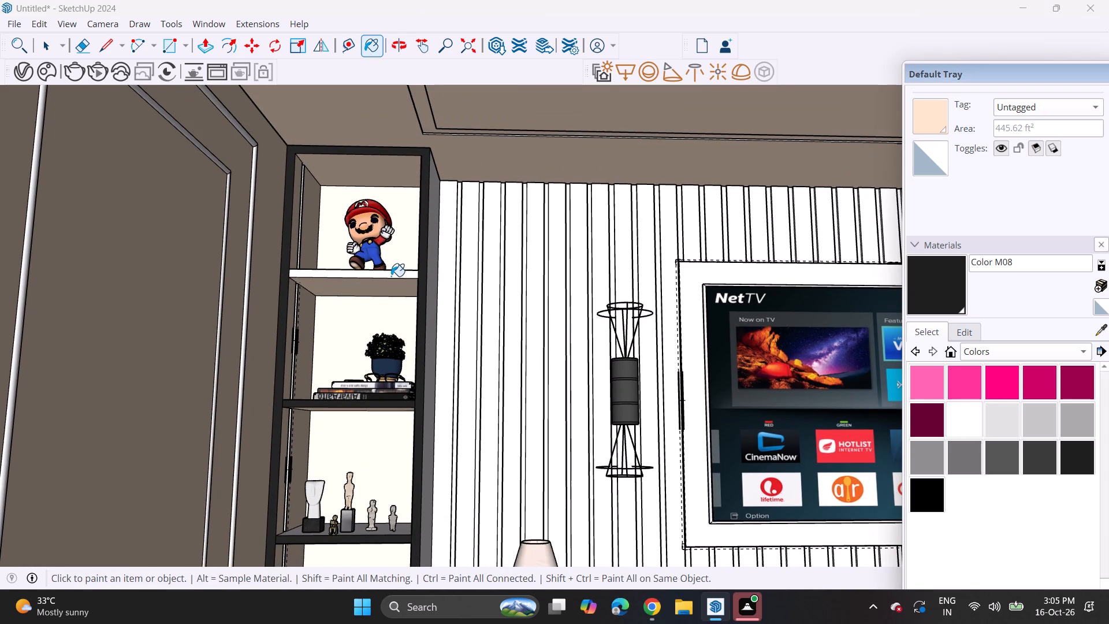
pyautogui.click(391, 276)
# Sample Color C01 from the ceiling and apply it to that unit's outer side facing the slatted wall and the six low cabinet doors.
pyautogui.scroll(-3, 422, 327)
pyautogui.keyDown('shift'); pyautogui.moveTo(476, 363); pyautogui.dragTo(332, 306, button='middle'); pyautogui.keyUp('shift')
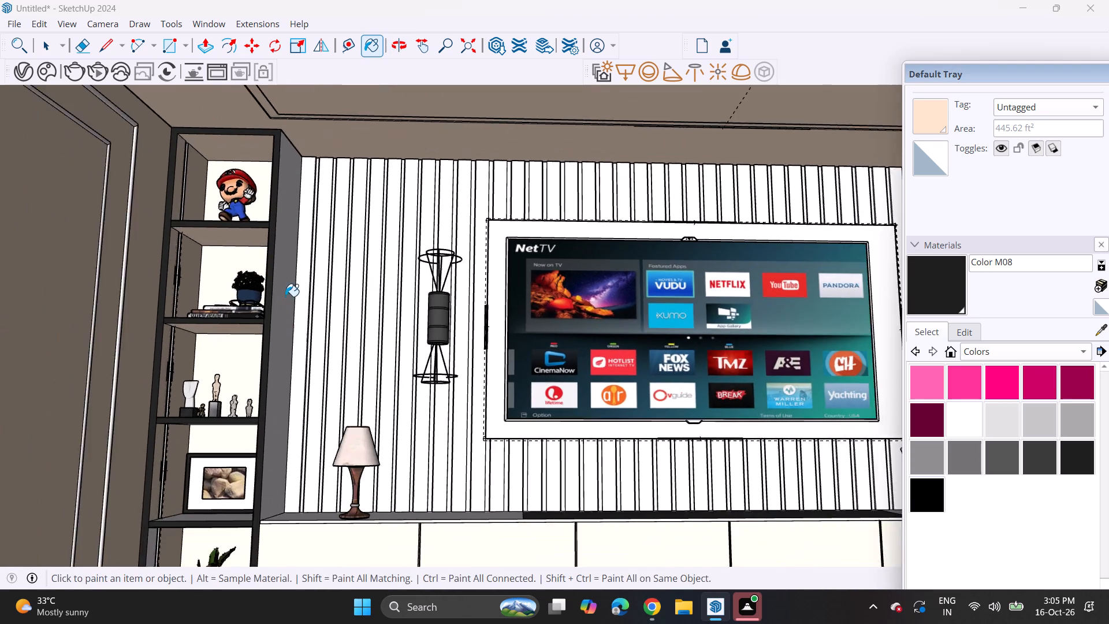
pyautogui.scroll(-4, 285, 296)
pyautogui.keyDown('shift'); pyautogui.moveTo(371, 363); pyautogui.dragTo(369, 353, button='middle'); pyautogui.keyUp('shift')
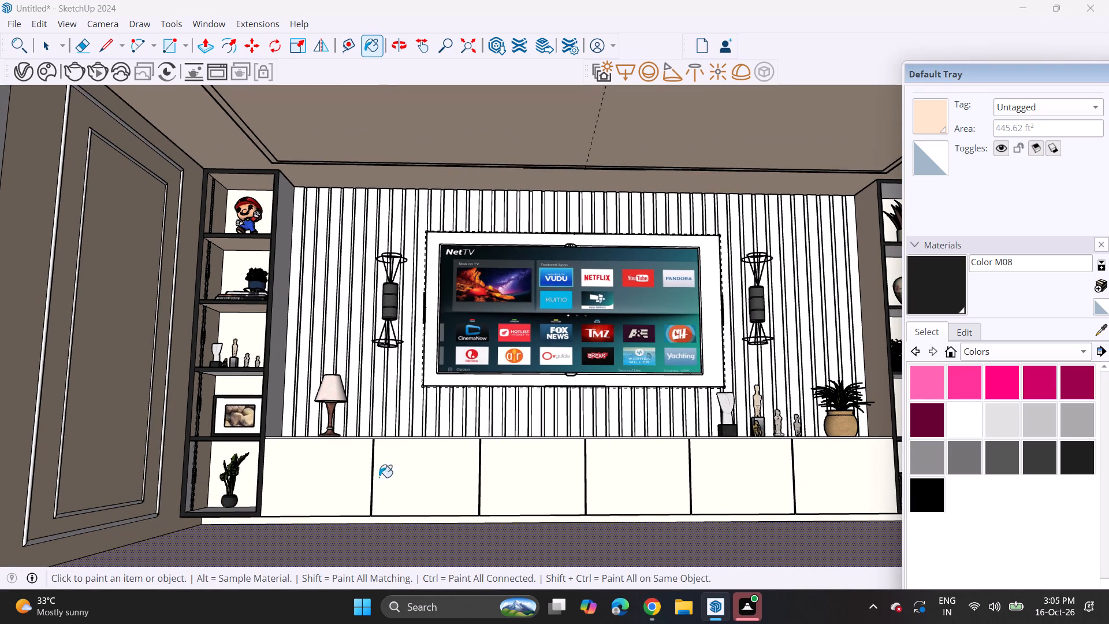
pyautogui.click(1105, 330)
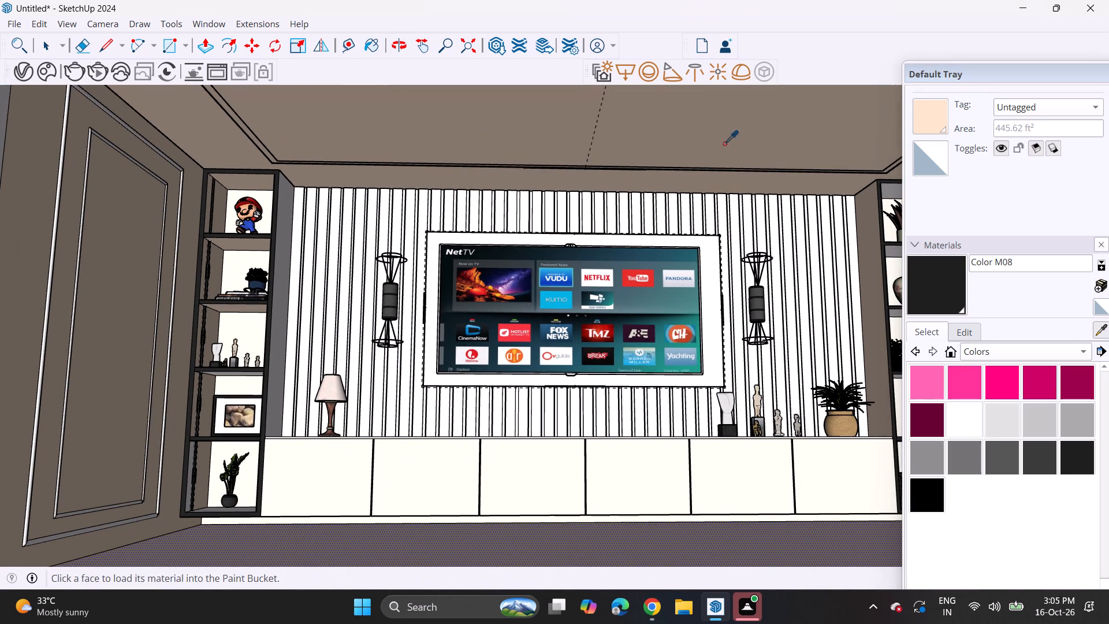
pyautogui.click(689, 112)
pyautogui.click(281, 260)
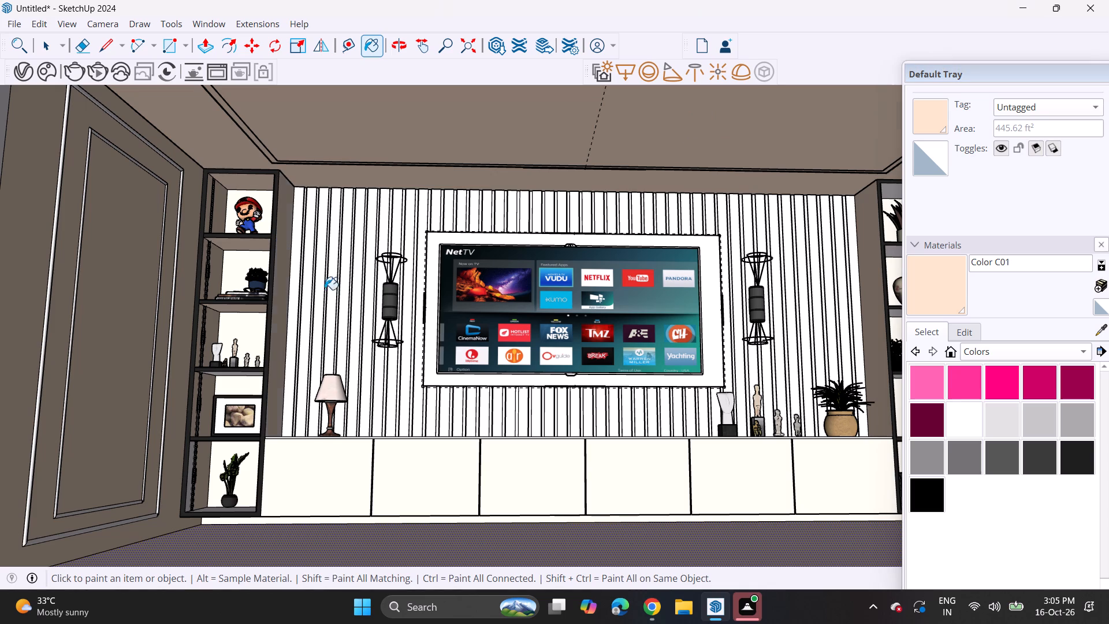
pyautogui.click(832, 467)
pyautogui.click(760, 480)
pyautogui.moveTo(631, 477); pyautogui.dragTo(624, 478)
pyautogui.click(507, 484)
pyautogui.click(441, 481)
pyautogui.click(356, 480)
# Paint the low cabinet's top surface on both sides of the dark central strip with Color C01.
pyautogui.moveTo(396, 467); pyautogui.dragTo(376, 558, button='middle')
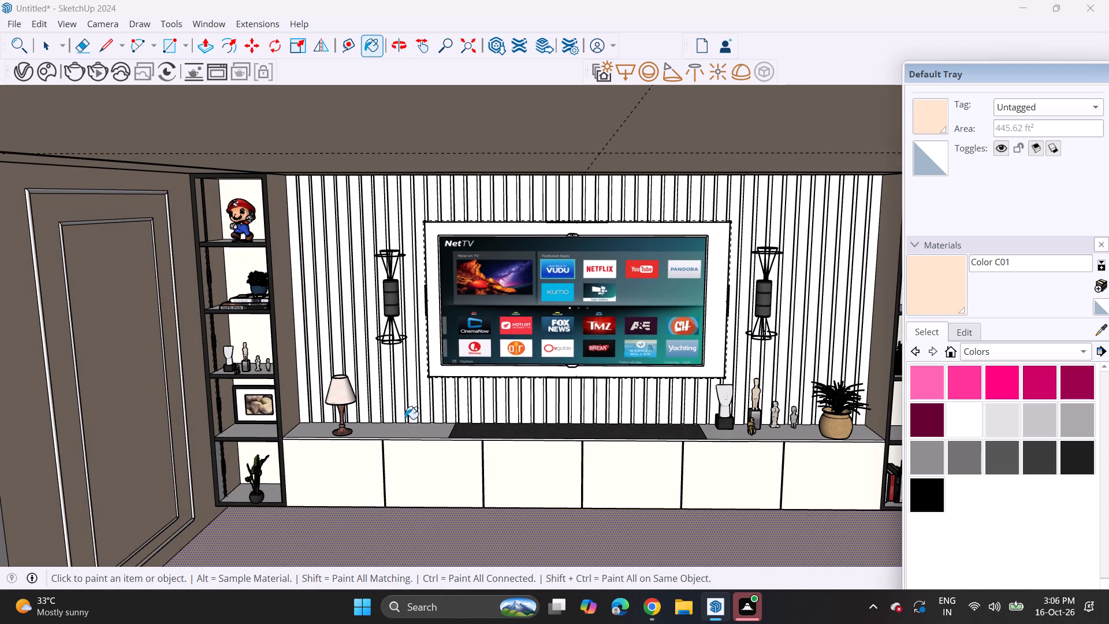
pyautogui.click(408, 432)
pyautogui.click(767, 437)
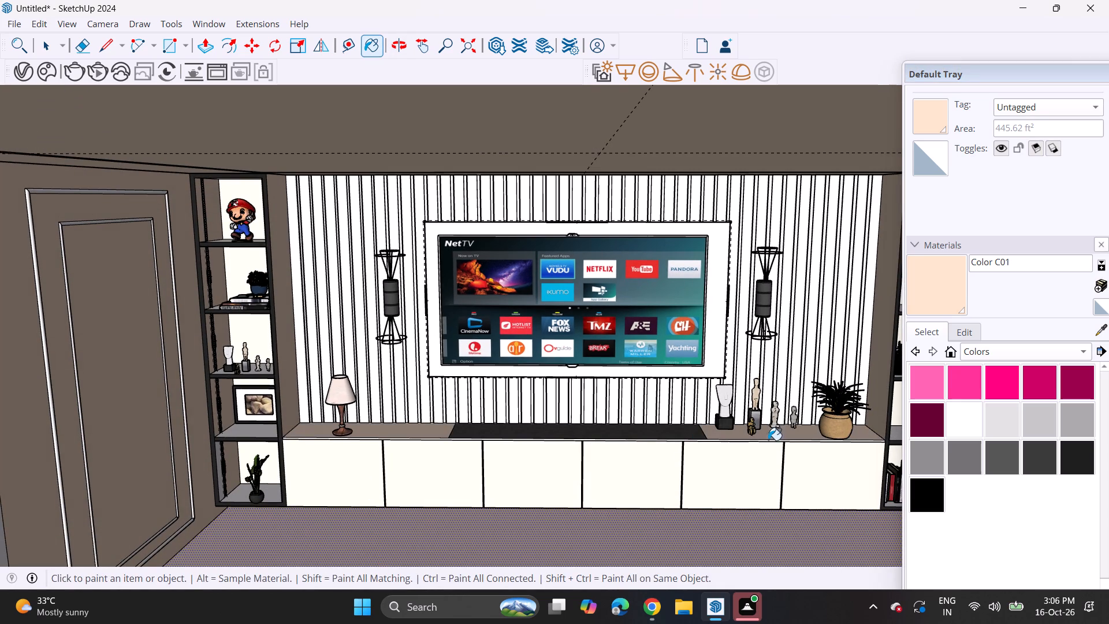
# Paint the base and inner side of the bottom plant compartment in the Mario figure's shelving unit with Color C01.
pyautogui.moveTo(767, 472); pyautogui.dragTo(776, 424, button='middle')
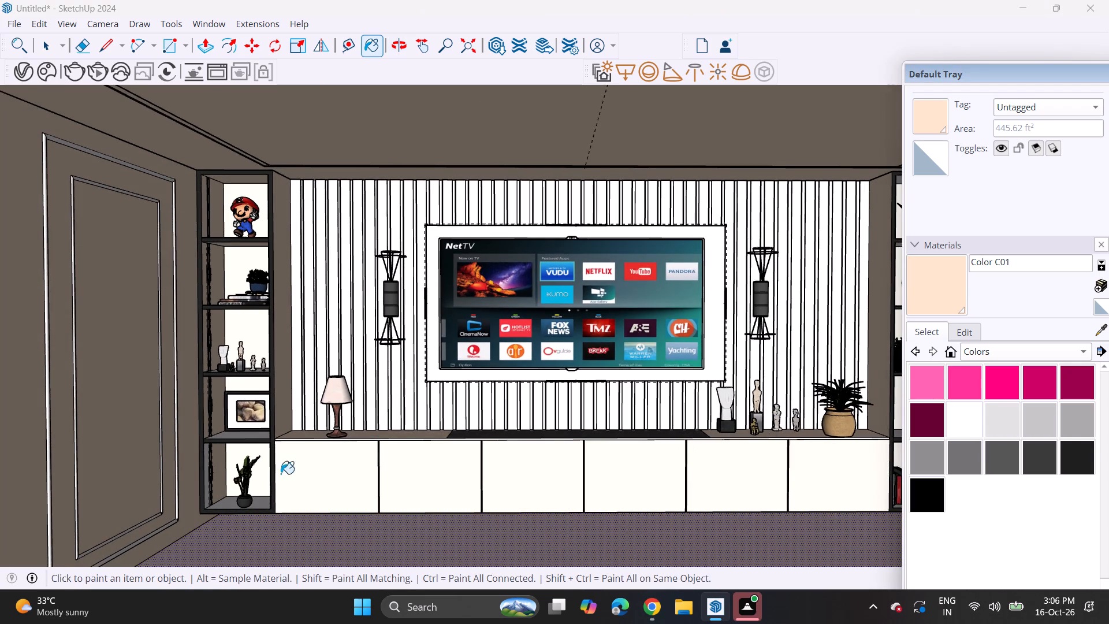
pyautogui.scroll(7, 210, 471)
pyautogui.click(231, 533)
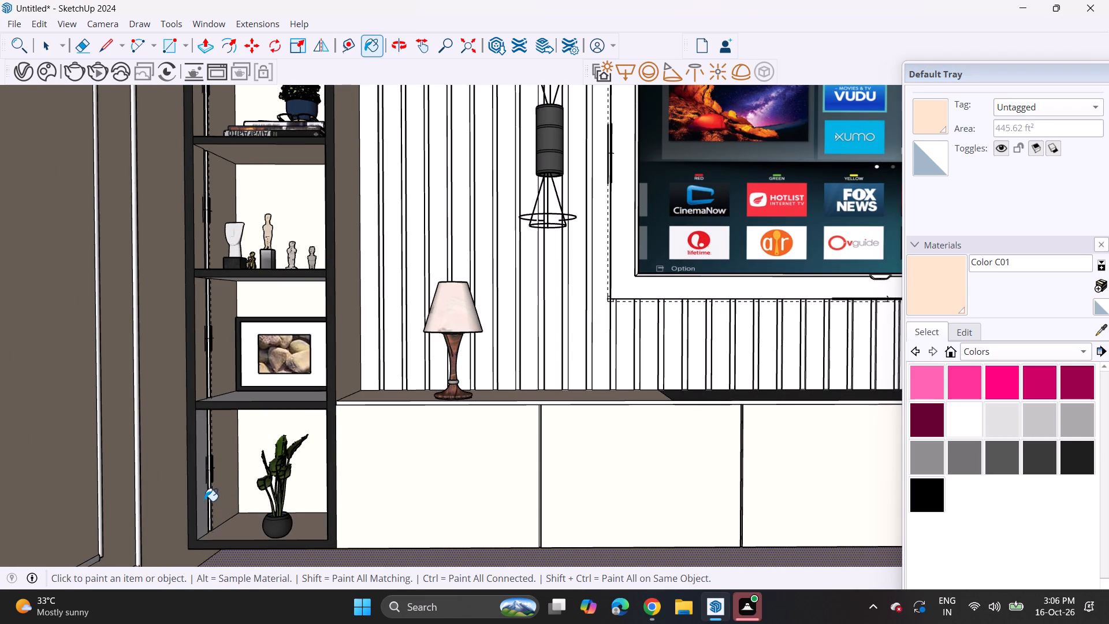
pyautogui.click(203, 500)
# Paint the inner faces of the top plant compartment and the vase compartment in the opposite shelving unit with Color C01.
pyautogui.scroll(-4, 207, 421)
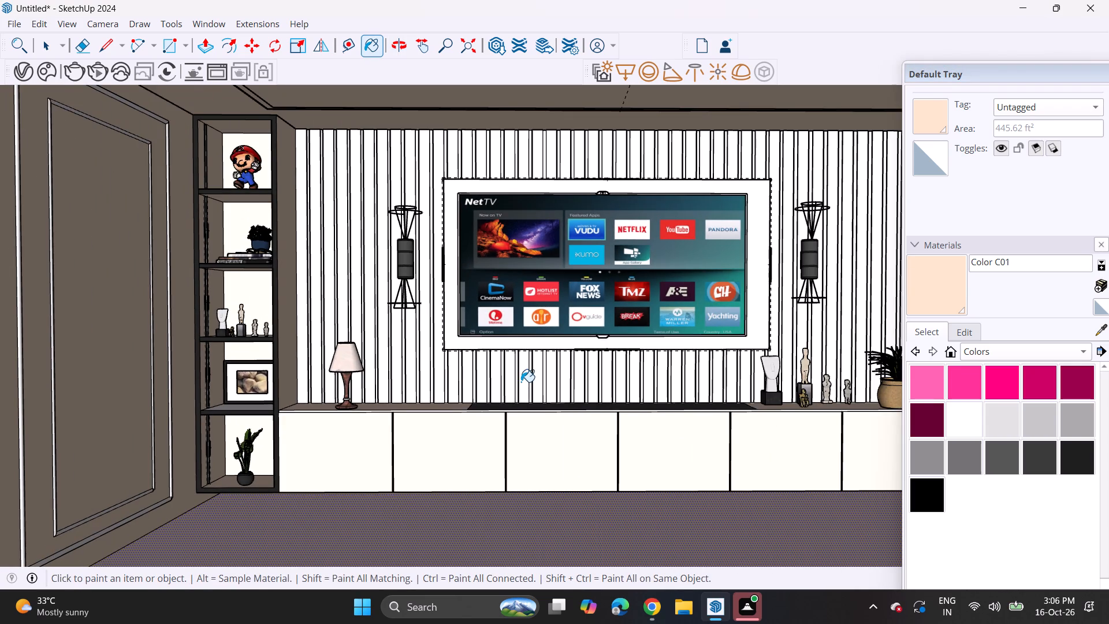
pyautogui.keyDown('shift'); pyautogui.moveTo(521, 381); pyautogui.dragTo(408, 393, button='middle'); pyautogui.keyUp('shift')
pyautogui.scroll(-4, 411, 378)
pyautogui.scroll(7, 756, 288)
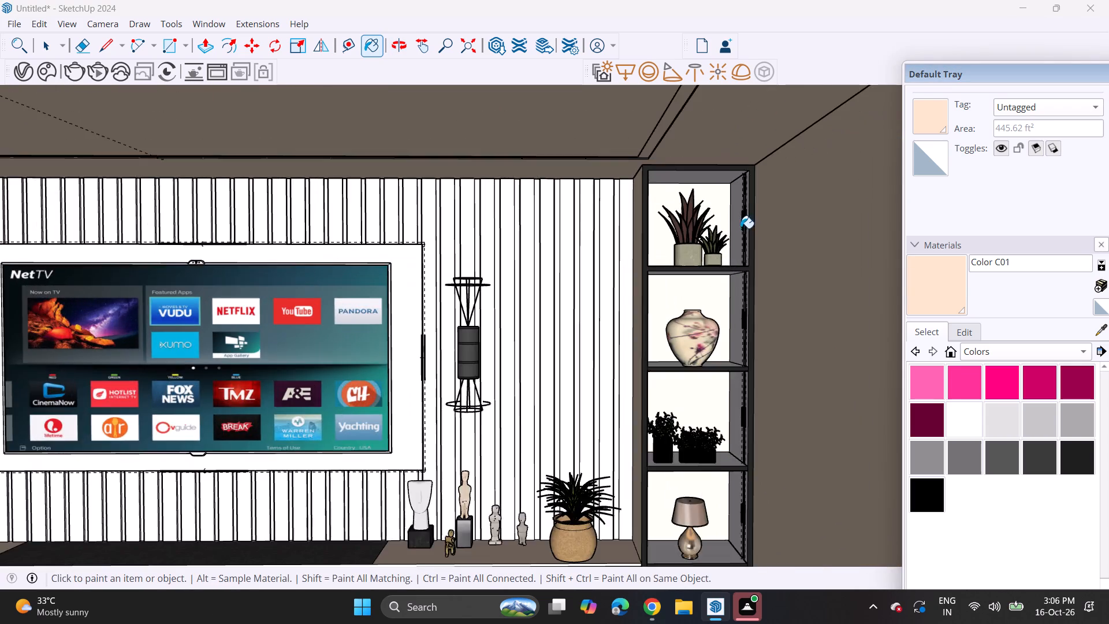
pyautogui.scroll(3, 740, 228)
pyautogui.click(717, 192)
pyautogui.click(731, 184)
pyautogui.click(723, 166)
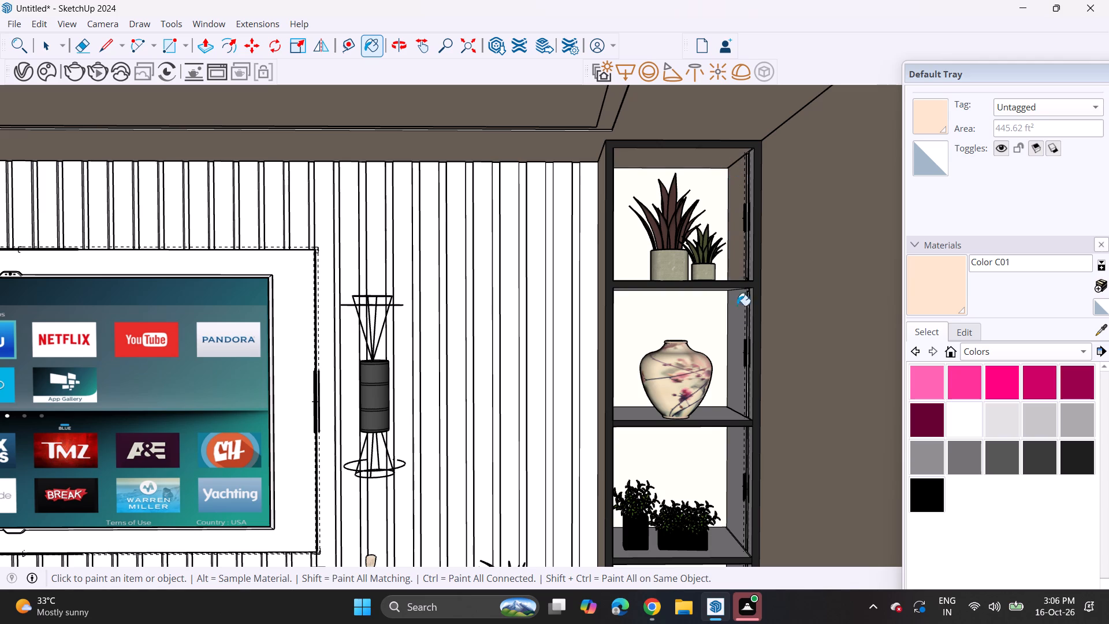
pyautogui.click(739, 333)
pyautogui.scroll(3, 745, 299)
pyautogui.click(754, 242)
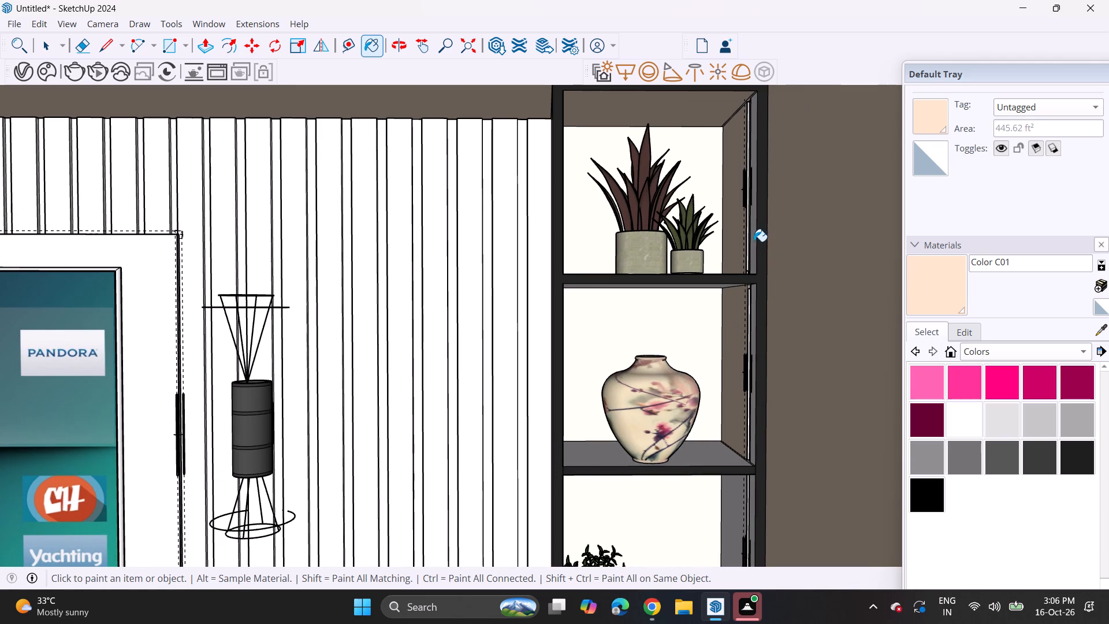
pyautogui.click(754, 302)
pyautogui.click(700, 333)
# Paint the back and inner side of the compartment with the black planters with Color C01.
pyautogui.keyDown('shift'); pyautogui.moveTo(717, 396); pyautogui.dragTo(704, 252, button='middle'); pyautogui.keyUp('shift')
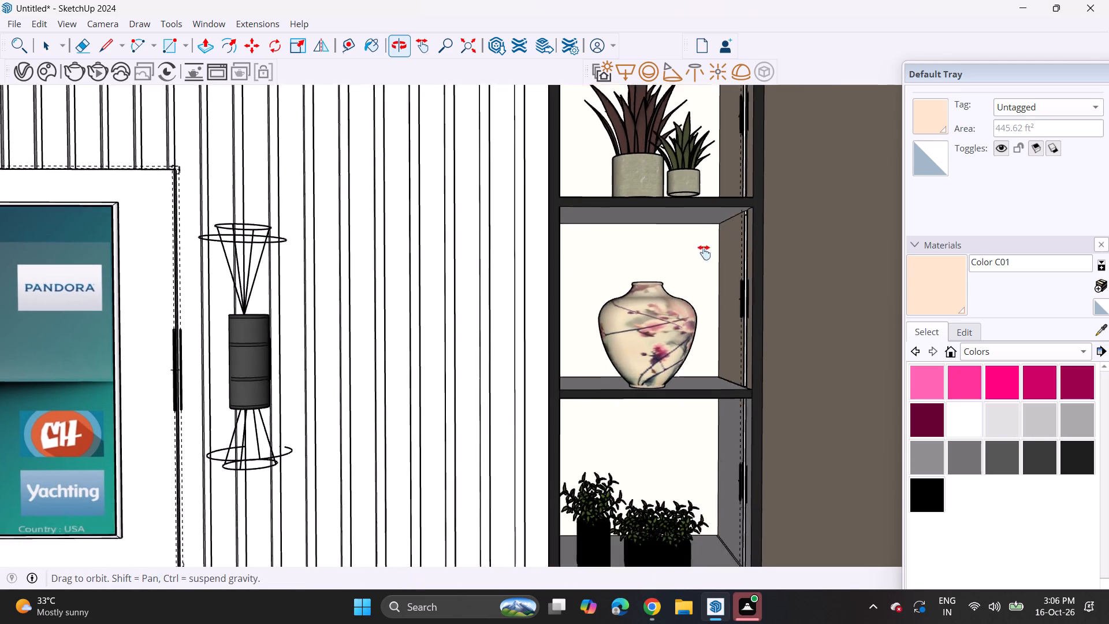
pyautogui.keyDown('shift'); pyautogui.moveTo(704, 252); pyautogui.dragTo(702, 155, button='middle'); pyautogui.keyUp('shift')
pyautogui.click(671, 303)
pyautogui.click(717, 272)
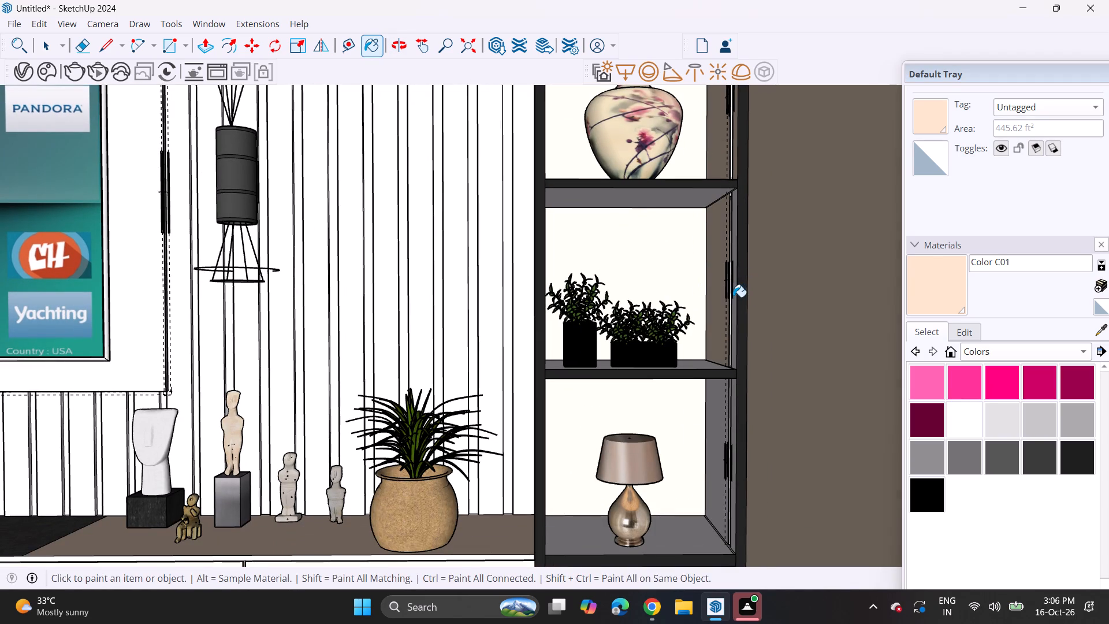
pyautogui.click(734, 303)
# Paint the inner sides and bases of the lamp and book compartments, plus the back behind the books, with Color C01.
pyautogui.keyDown('shift'); pyautogui.moveTo(715, 373); pyautogui.dragTo(715, 262, button='middle'); pyautogui.keyUp('shift')
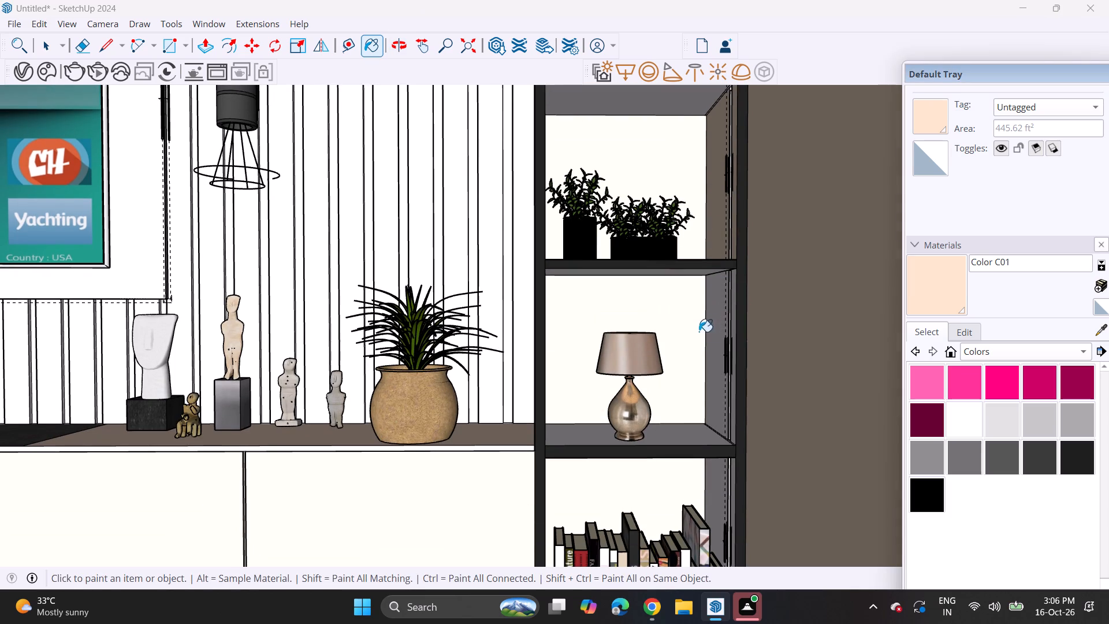
pyautogui.click(721, 349)
pyautogui.click(733, 322)
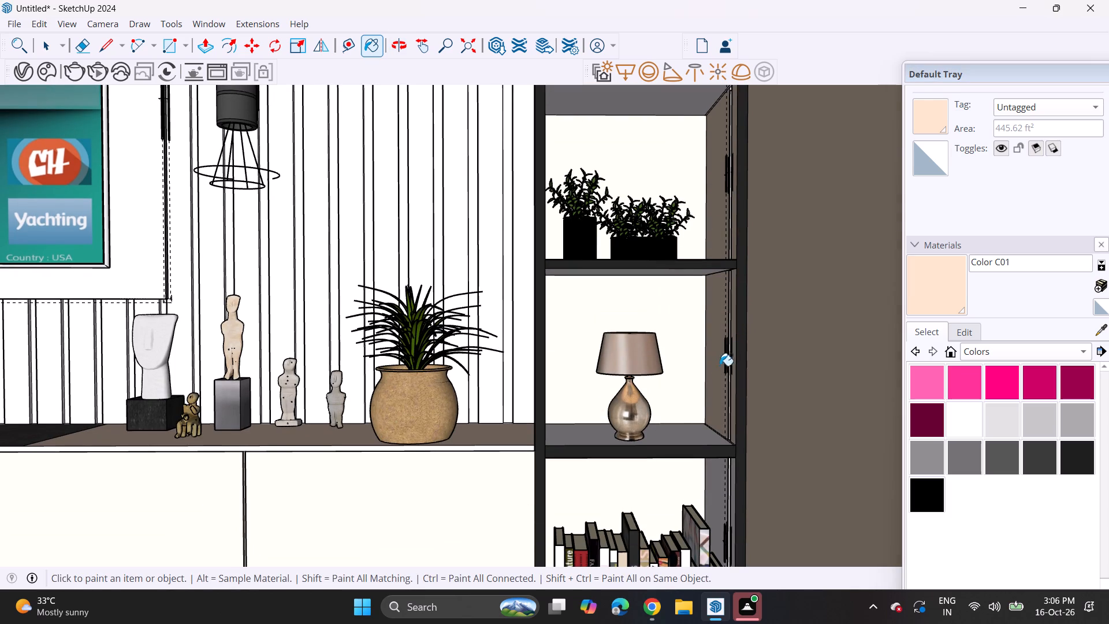
pyautogui.click(679, 434)
pyautogui.keyDown('shift'); pyautogui.moveTo(690, 443); pyautogui.dragTo(677, 261, button='middle'); pyautogui.keyUp('shift')
pyautogui.click(667, 324)
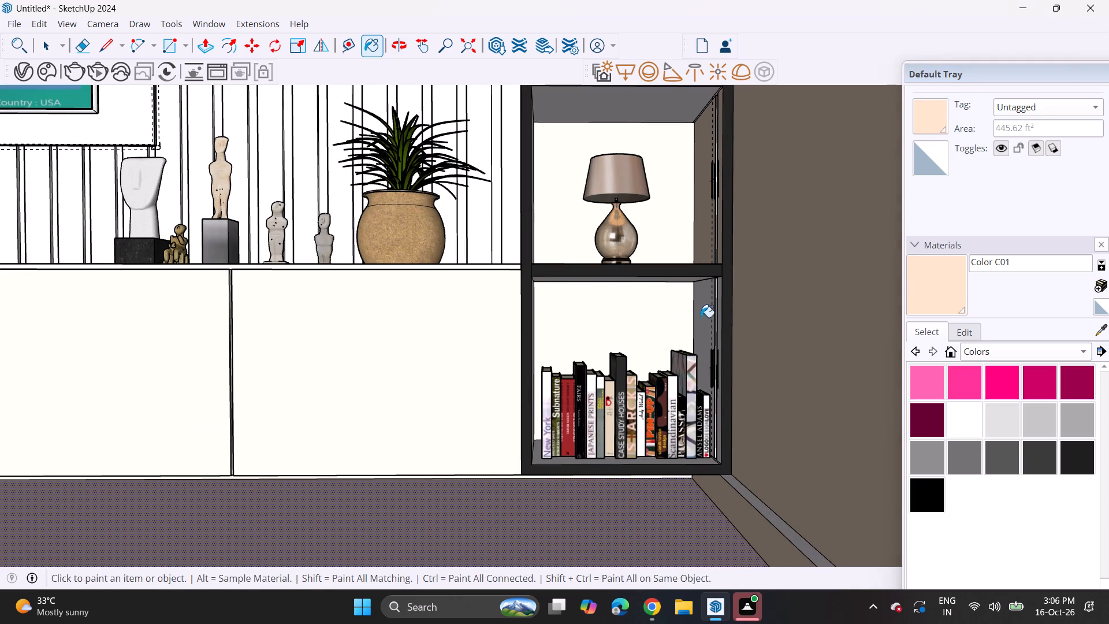
pyautogui.click(701, 317)
pyautogui.click(721, 320)
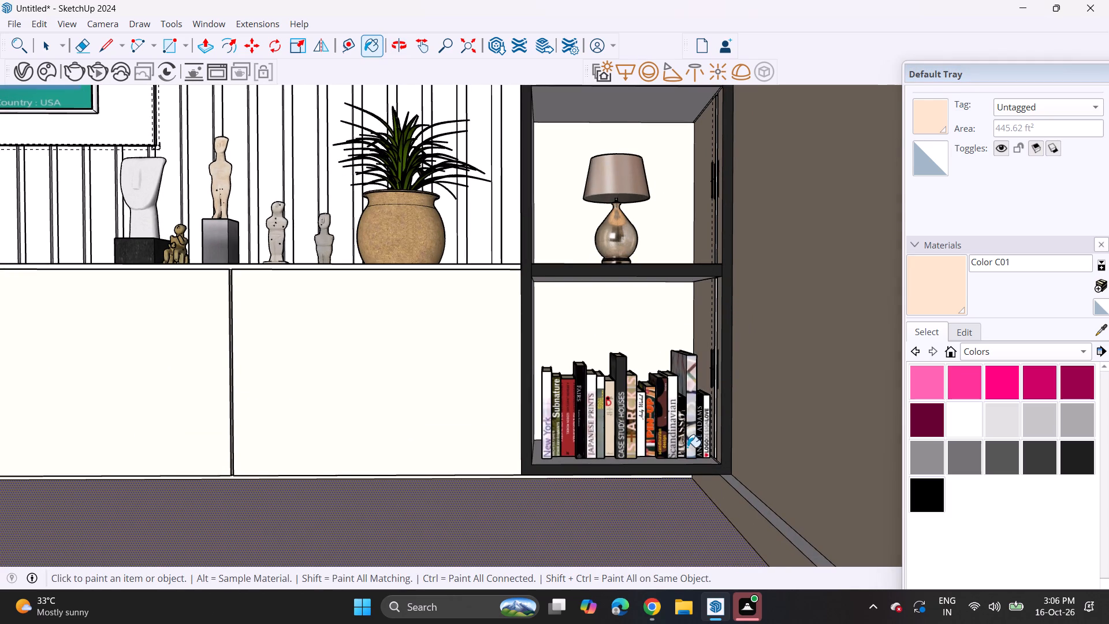
pyautogui.click(683, 459)
pyautogui.moveTo(676, 397); pyautogui.dragTo(669, 476, button='middle')
pyautogui.moveTo(669, 506); pyautogui.dragTo(667, 528, button='middle')
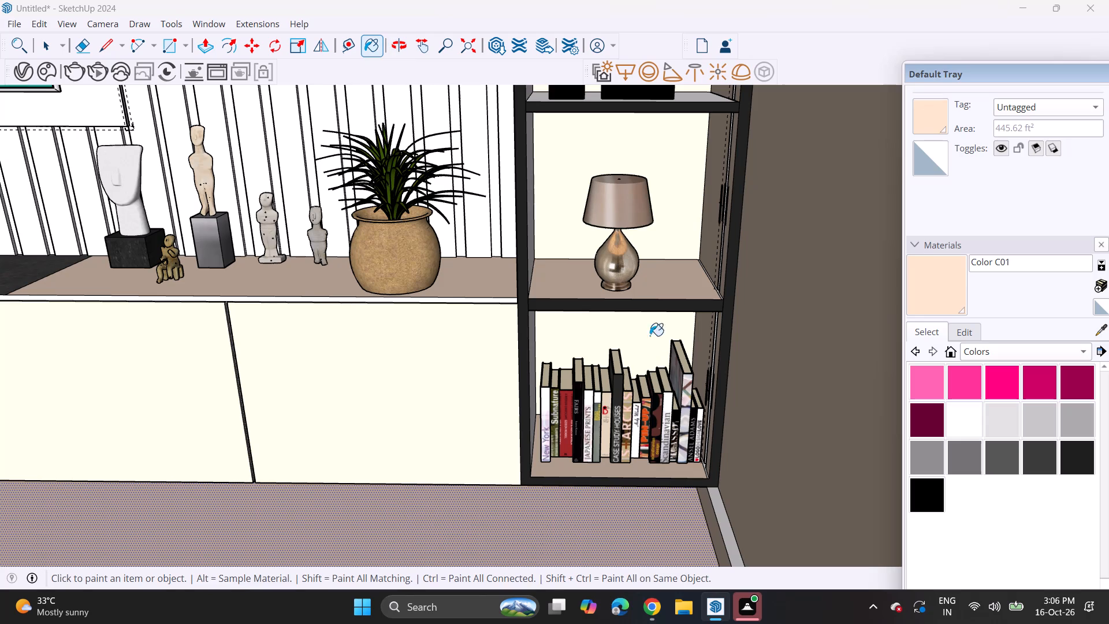
# Paint the remaining inner side faces of the lamp and book compartments with Color C01.
pyautogui.click(531, 219)
pyautogui.moveTo(555, 282); pyautogui.dragTo(510, 261, button='middle')
pyautogui.moveTo(523, 361); pyautogui.dragTo(529, 358)
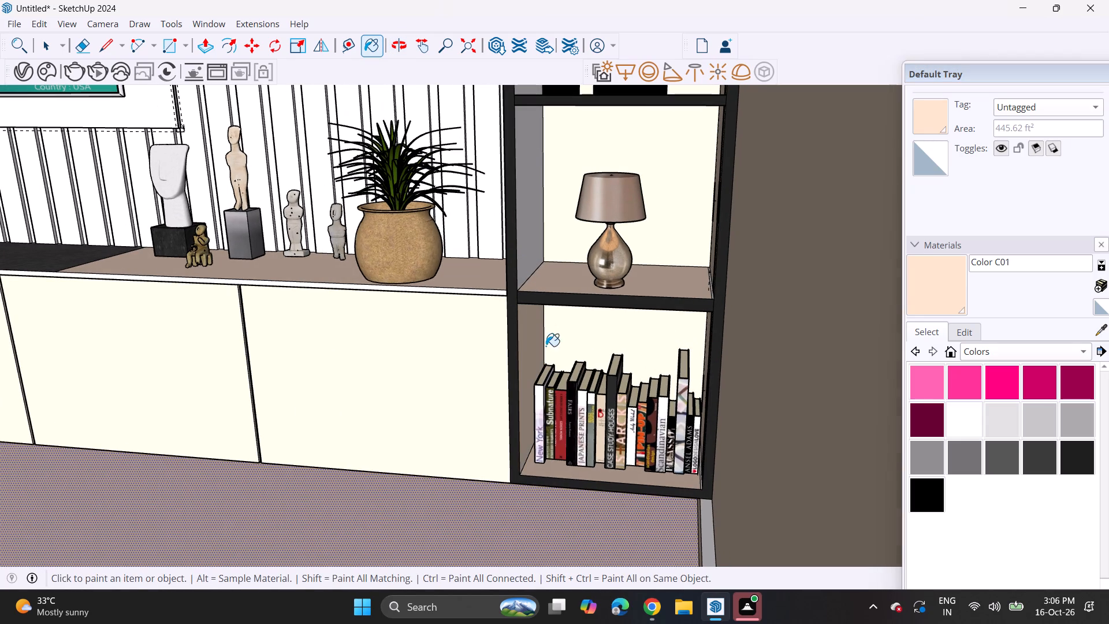
pyautogui.click(538, 228)
pyautogui.moveTo(536, 160); pyautogui.dragTo(536, 461, button='middle')
# Paint the inner side and back of the black planters' compartment and the side, base and back of the vase compartment with Color C01.
pyautogui.click(524, 320)
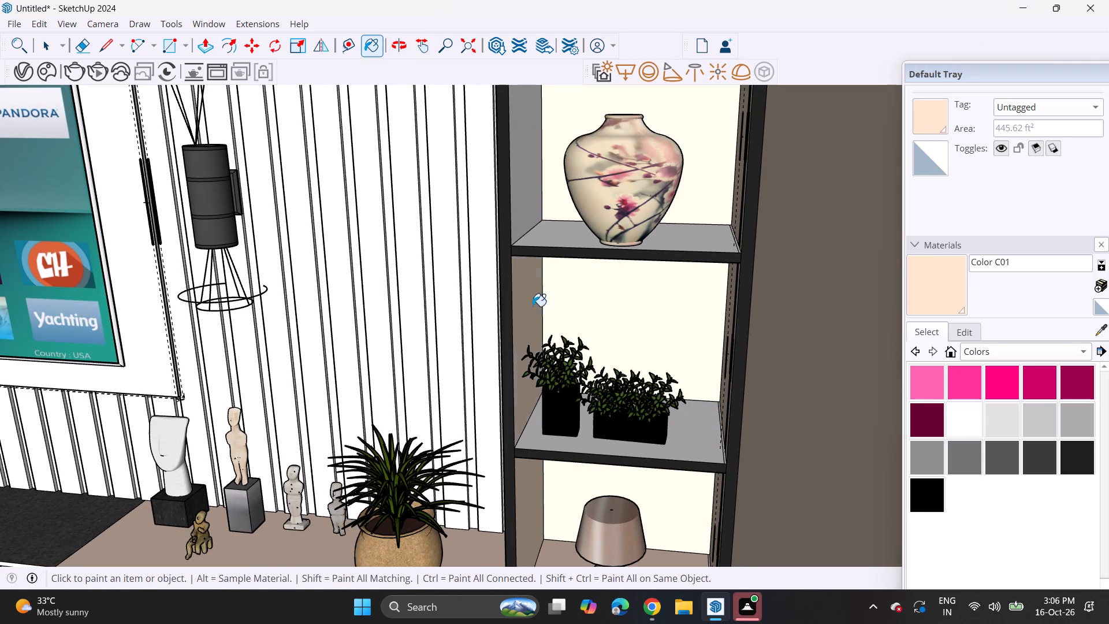
pyautogui.click(563, 287)
pyautogui.click(529, 174)
pyautogui.click(557, 237)
pyautogui.click(549, 181)
# Paint the inner side, back and base of the top plant compartment above the vase with Color C01.
pyautogui.keyDown('shift'); pyautogui.moveTo(559, 142); pyautogui.dragTo(567, 179, button='middle'); pyautogui.keyUp('shift')
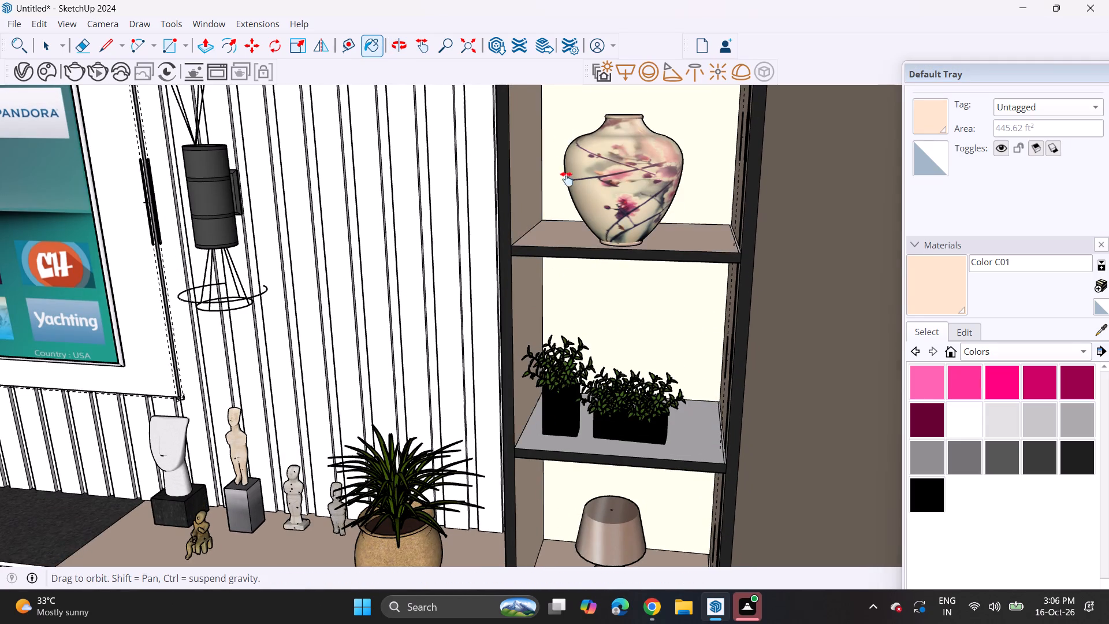
pyautogui.keyDown('shift'); pyautogui.moveTo(567, 179); pyautogui.dragTo(570, 423, button='middle'); pyautogui.keyUp('shift')
pyautogui.moveTo(550, 376); pyautogui.dragTo(544, 211, button='middle')
pyautogui.keyDown('shift'); pyautogui.moveTo(564, 396); pyautogui.dragTo(551, 159, button='middle'); pyautogui.keyUp('shift')
pyautogui.keyDown('shift'); pyautogui.moveTo(593, 336); pyautogui.dragTo(578, 252, button='middle'); pyautogui.keyUp('shift')
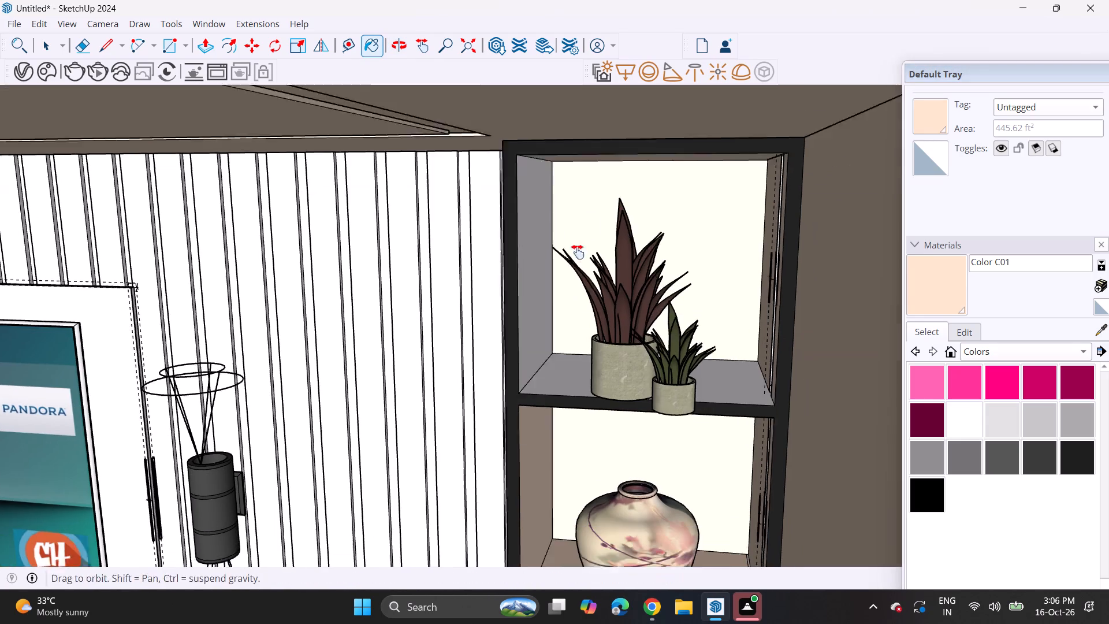
pyautogui.keyDown('shift'); pyautogui.moveTo(578, 252); pyautogui.dragTo(578, 249, button='middle'); pyautogui.keyUp('shift')
pyautogui.moveTo(525, 247); pyautogui.dragTo(532, 247)
pyautogui.click(563, 247)
pyautogui.click(553, 311)
# Paint the undersides of the shelves above the lamp, the black planters and the vase with Color C01.
pyautogui.scroll(-2, 575, 347)
pyautogui.keyDown('shift'); pyautogui.moveTo(591, 436); pyautogui.dragTo(633, 341, button='middle'); pyautogui.keyUp('shift')
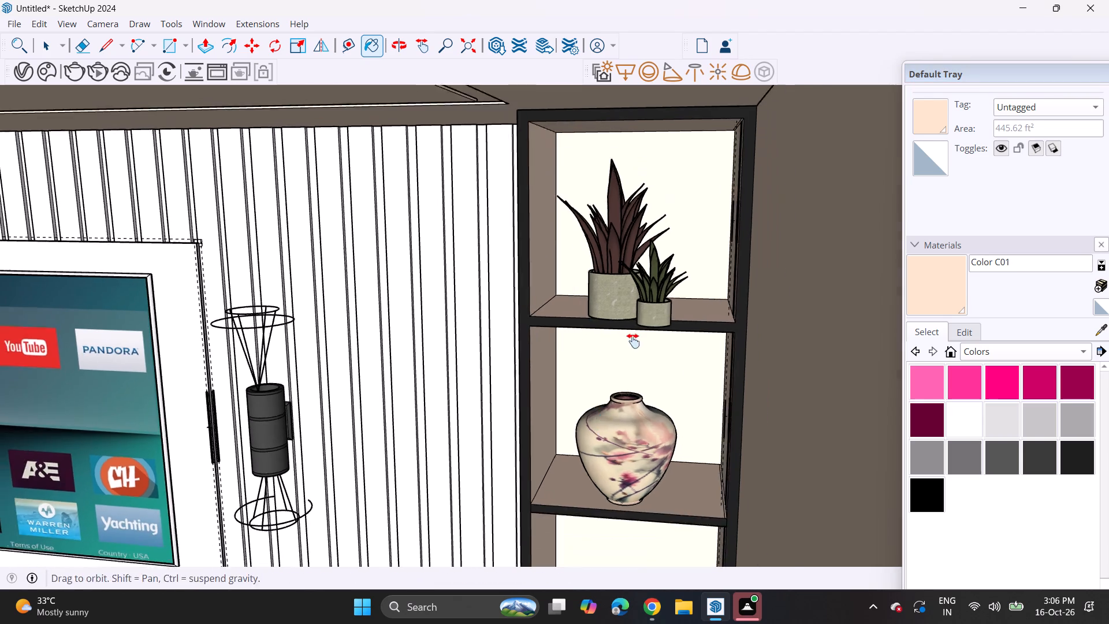
pyautogui.keyDown('shift'); pyautogui.moveTo(633, 341); pyautogui.dragTo(668, 283, button='middle'); pyautogui.keyUp('shift')
pyautogui.scroll(-3, 641, 306)
pyautogui.moveTo(544, 428); pyautogui.dragTo(611, 347, button='middle')
pyautogui.scroll(-1, 610, 350)
pyautogui.moveTo(683, 366); pyautogui.dragTo(683, 314, button='middle')
pyautogui.moveTo(701, 363); pyautogui.dragTo(701, 312, button='middle')
pyautogui.click(720, 443)
pyautogui.click(723, 324)
pyautogui.click(712, 212)
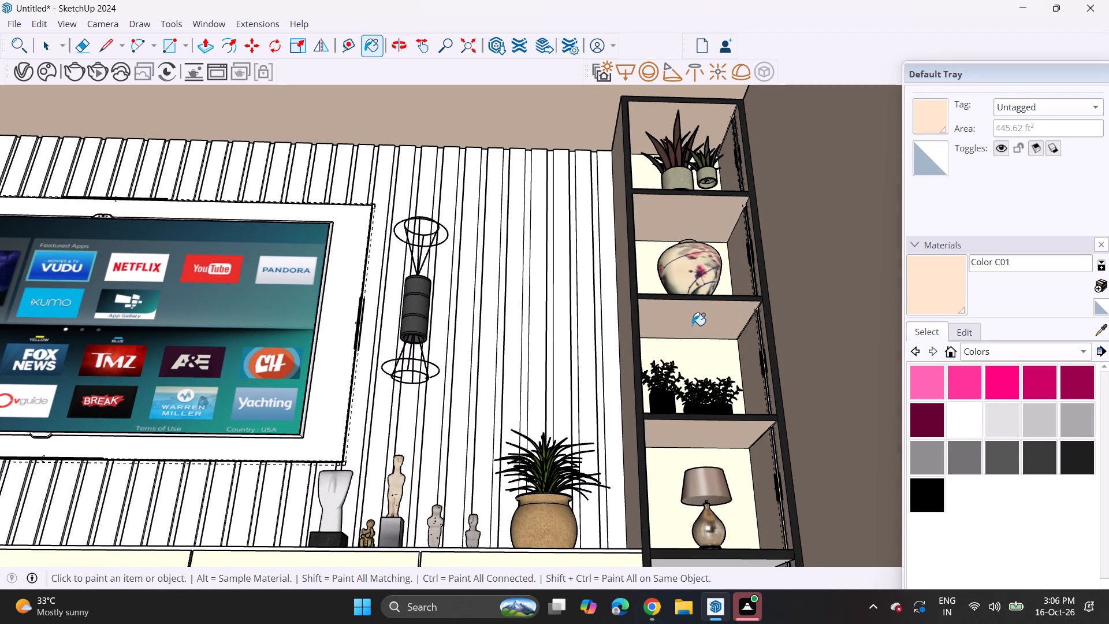
# Paint the underside of the shelf above the books with Color C01.
pyautogui.keyDown('shift'); pyautogui.moveTo(686, 384); pyautogui.dragTo(669, 195, button='middle'); pyautogui.keyUp('shift')
pyautogui.keyDown('shift'); pyautogui.moveTo(694, 272); pyautogui.dragTo(706, 493, button='middle'); pyautogui.keyUp('shift')
pyautogui.keyDown('shift'); pyautogui.moveTo(675, 252); pyautogui.dragTo(680, 441, button='middle'); pyautogui.keyUp('shift')
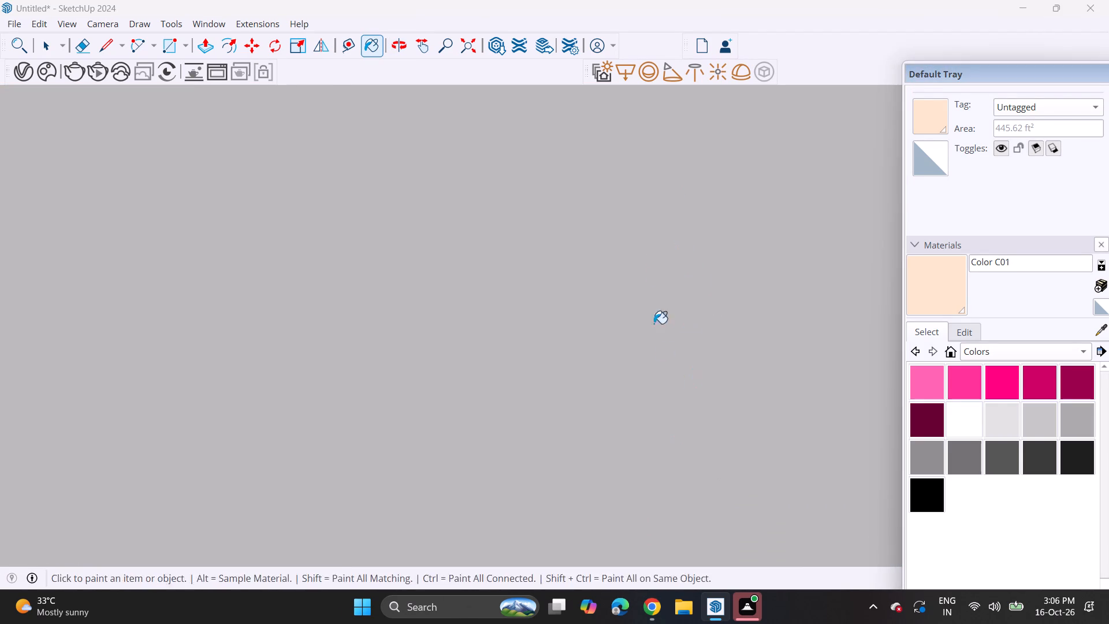
pyautogui.keyDown('shift'); pyautogui.moveTo(650, 271); pyautogui.dragTo(653, 414, button='middle'); pyautogui.keyUp('shift')
pyautogui.keyDown('shift'); pyautogui.moveTo(652, 242); pyautogui.dragTo(660, 380, button='middle'); pyautogui.keyUp('shift')
pyautogui.keyDown('shift'); pyautogui.moveTo(647, 293); pyautogui.dragTo(647, 438, button='middle'); pyautogui.keyUp('shift')
pyautogui.keyDown('shift'); pyautogui.moveTo(615, 280); pyautogui.dragTo(630, 416, button='middle'); pyautogui.keyUp('shift')
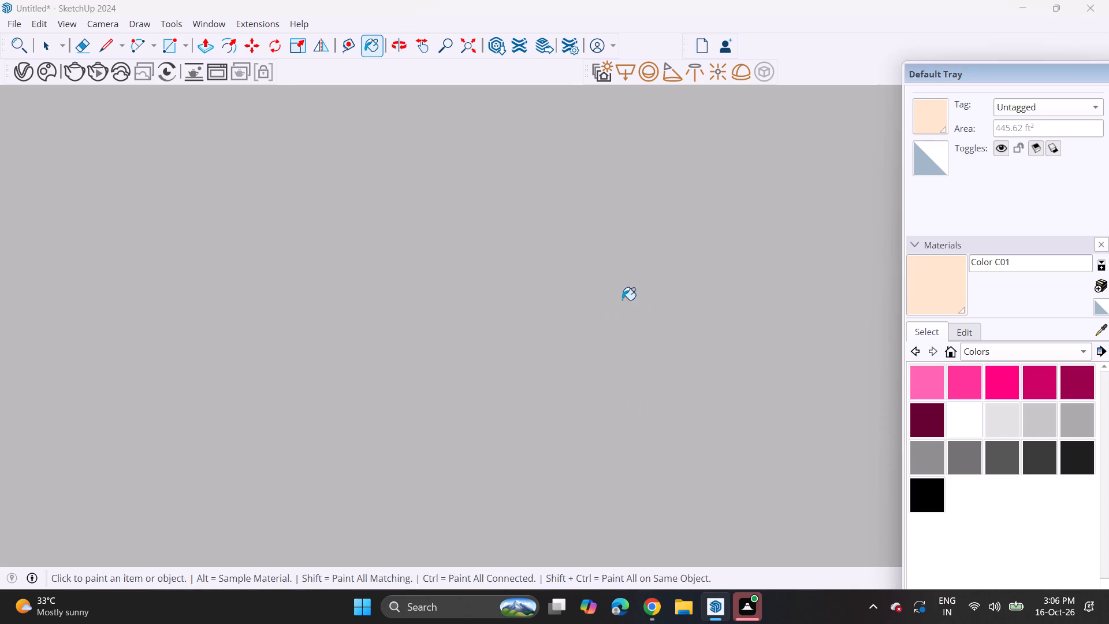
pyautogui.keyDown('shift'); pyautogui.moveTo(617, 309); pyautogui.dragTo(617, 436, button='middle'); pyautogui.keyUp('shift')
pyautogui.keyDown('shift'); pyautogui.moveTo(643, 252); pyautogui.dragTo(630, 376, button='middle'); pyautogui.keyUp('shift')
pyautogui.click(464, 37)
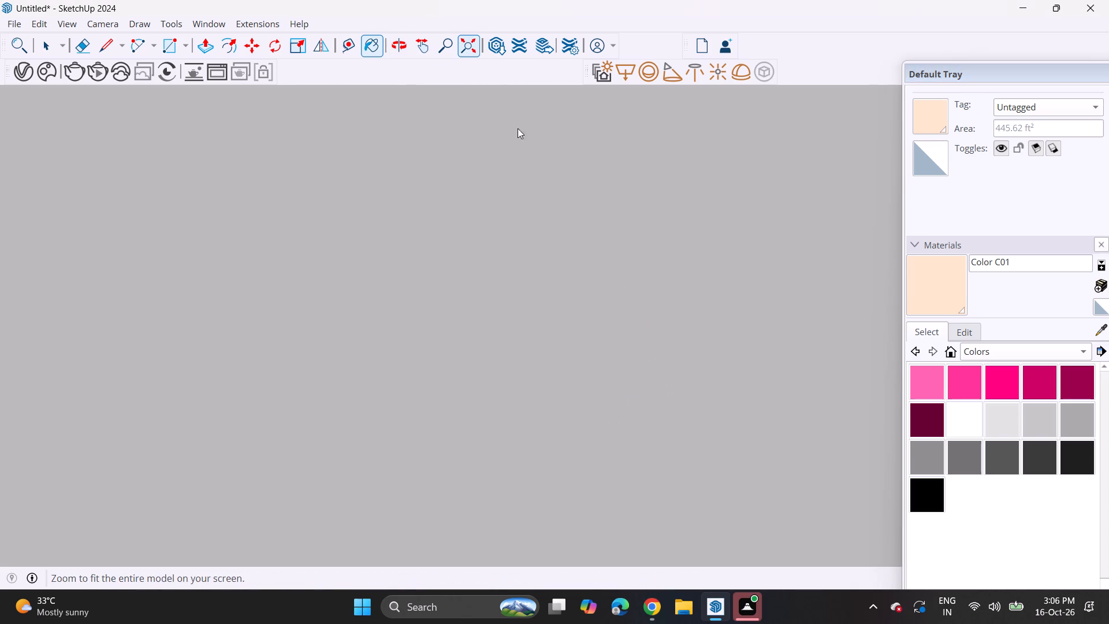
pyautogui.keyDown('shift'); pyautogui.moveTo(675, 391); pyautogui.dragTo(636, 296, button='middle'); pyautogui.keyUp('shift')
pyautogui.moveTo(647, 311); pyautogui.dragTo(668, 420, button='middle')
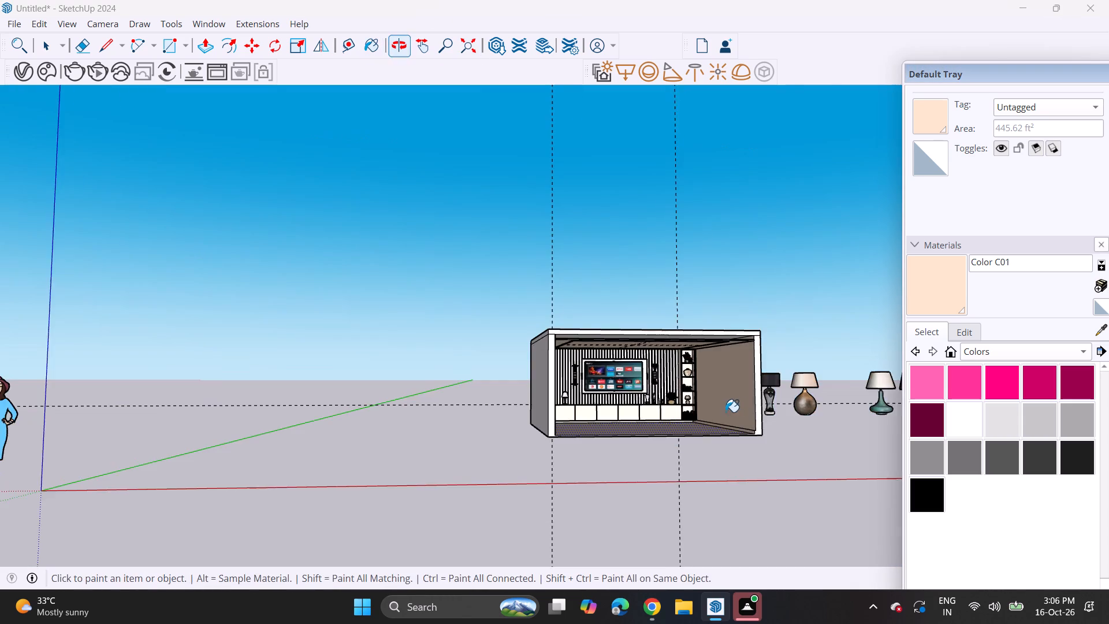
pyautogui.scroll(20, 732, 411)
pyautogui.scroll(2, 732, 411)
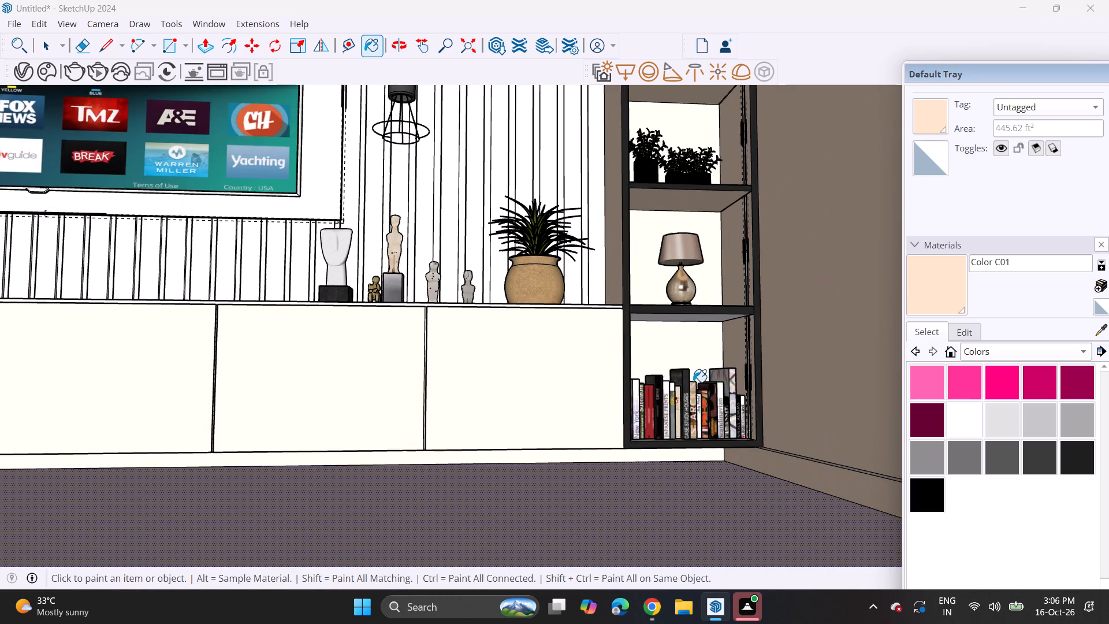
pyautogui.moveTo(699, 380); pyautogui.dragTo(679, 324, button='middle')
pyautogui.middleClick(677, 319)
pyautogui.moveTo(677, 324); pyautogui.dragTo(680, 339, button='middle')
pyautogui.moveTo(680, 346); pyautogui.dragTo(687, 418, button='middle')
pyautogui.keyDown('shift'); pyautogui.moveTo(693, 211); pyautogui.dragTo(684, 385, button='middle'); pyautogui.keyUp('shift')
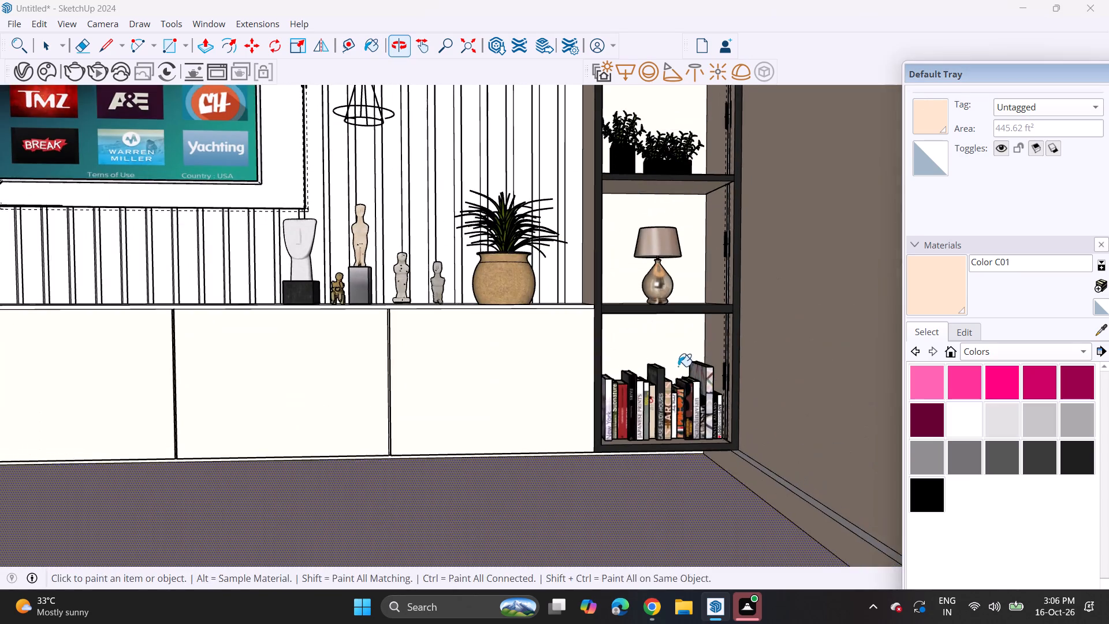
pyautogui.moveTo(678, 358); pyautogui.dragTo(674, 304, button='middle')
pyautogui.click(672, 311)
# Paint the undersides of the shelves above the picture frame and the bottom plant in the Mario figure's unit with Color C01.
pyautogui.scroll(1, 701, 403)
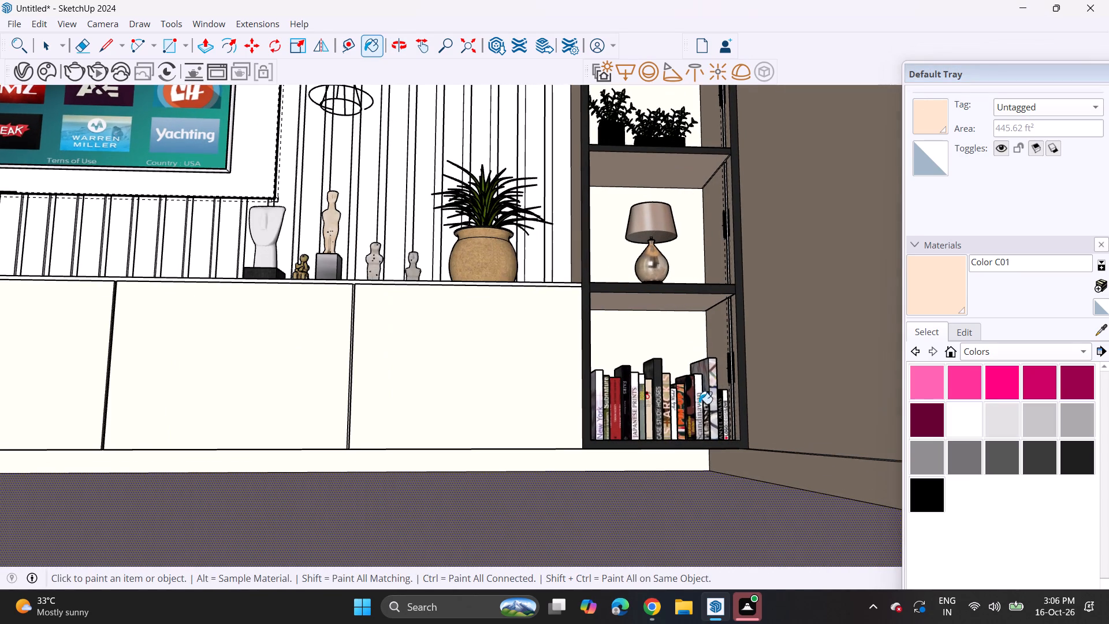
pyautogui.moveTo(665, 270); pyautogui.dragTo(712, 469, button='middle')
pyautogui.moveTo(687, 271); pyautogui.dragTo(724, 368, button='middle')
pyautogui.scroll(-3, 698, 317)
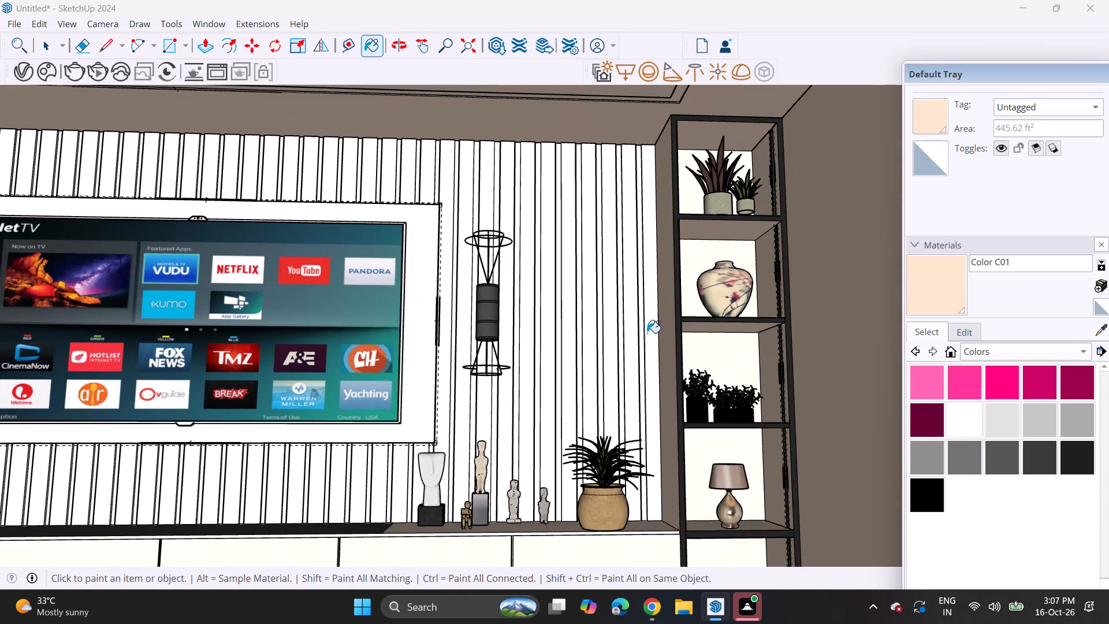
pyautogui.keyDown('shift'); pyautogui.moveTo(459, 361); pyautogui.dragTo(656, 359, button='middle'); pyautogui.keyUp('shift')
pyautogui.scroll(-4, 386, 345)
pyautogui.keyDown('shift'); pyautogui.moveTo(345, 380); pyautogui.dragTo(547, 373, button='middle'); pyautogui.keyUp('shift')
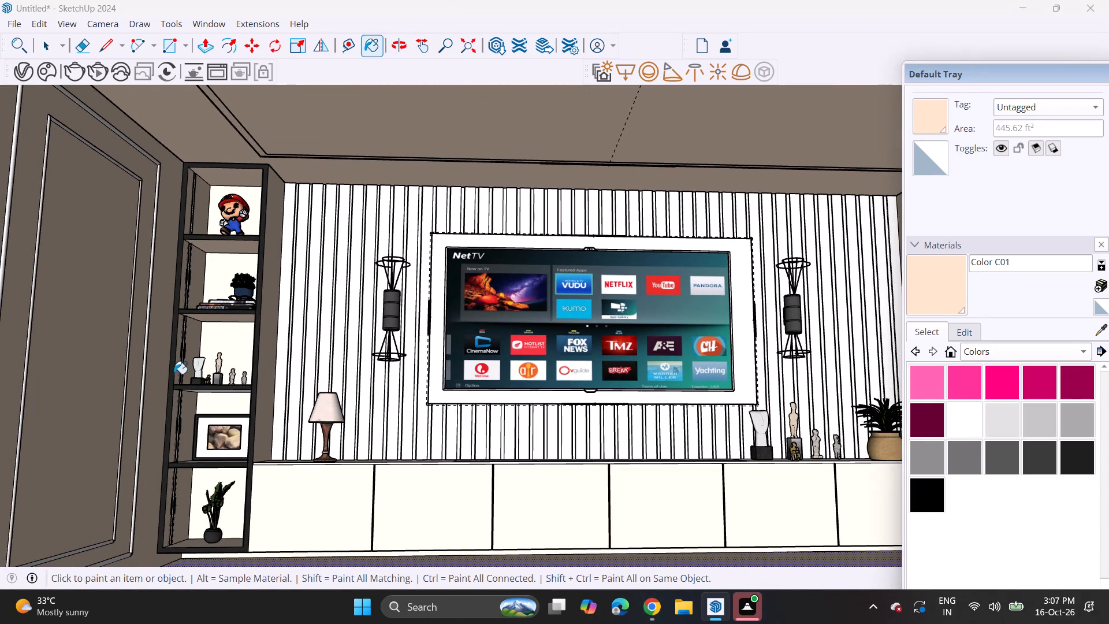
pyautogui.scroll(1, 174, 374)
pyautogui.moveTo(204, 413); pyautogui.dragTo(232, 333, button='middle')
pyautogui.scroll(1, 204, 413)
pyautogui.scroll(2, 249, 294)
pyautogui.click(254, 309)
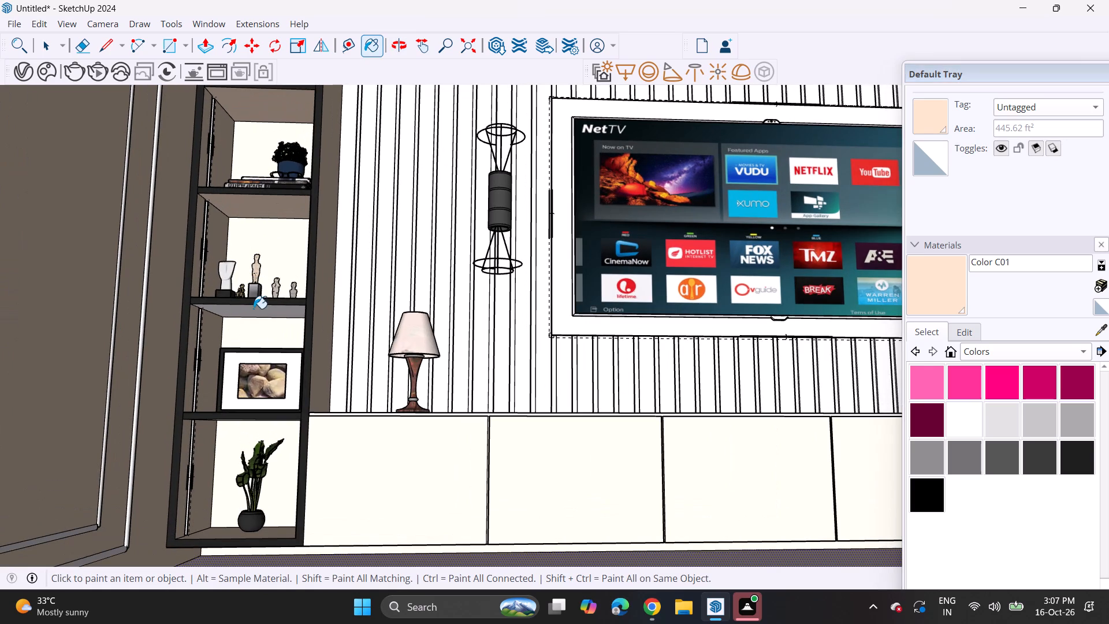
pyautogui.moveTo(243, 385); pyautogui.dragTo(246, 365, button='middle')
pyautogui.scroll(6, 248, 379)
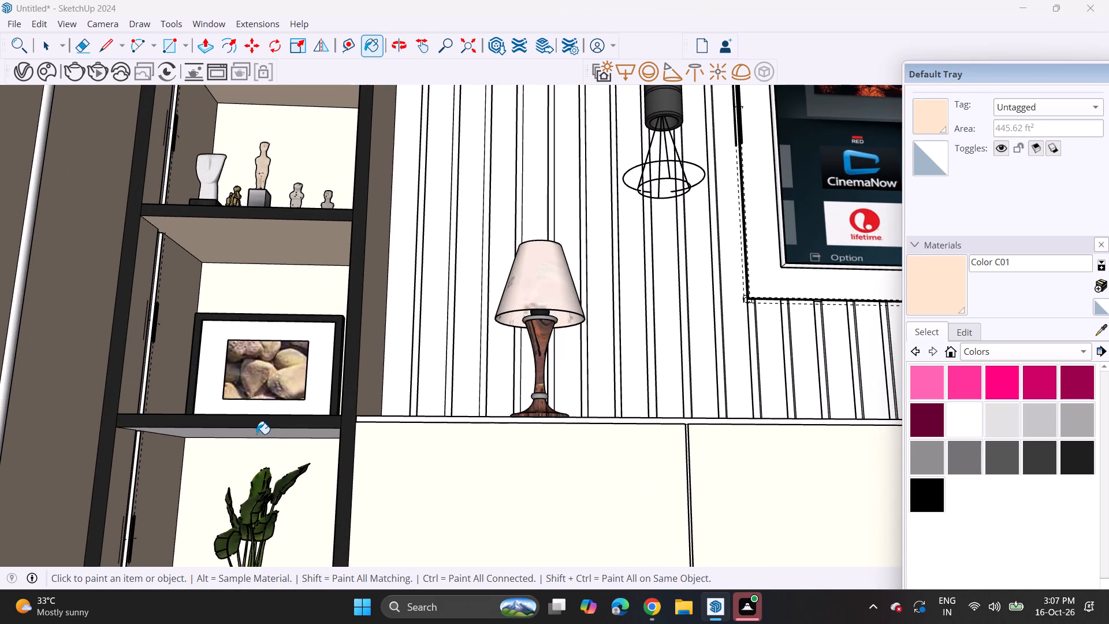
pyautogui.click(256, 434)
# Paint the outer and inner vertical moulding strips nearest the Mario shelving unit on the side wall with Color C01.
pyautogui.scroll(-9, 255, 423)
pyautogui.keyDown('shift'); pyautogui.moveTo(402, 356); pyautogui.dragTo(363, 381, button='middle'); pyautogui.keyUp('shift')
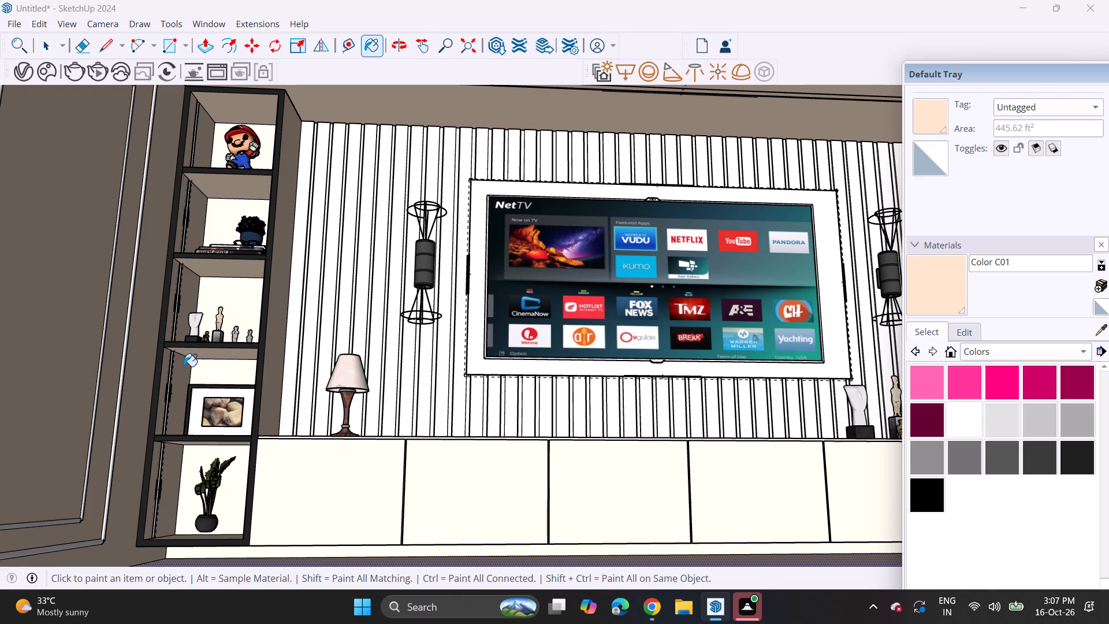
pyautogui.scroll(11, 110, 369)
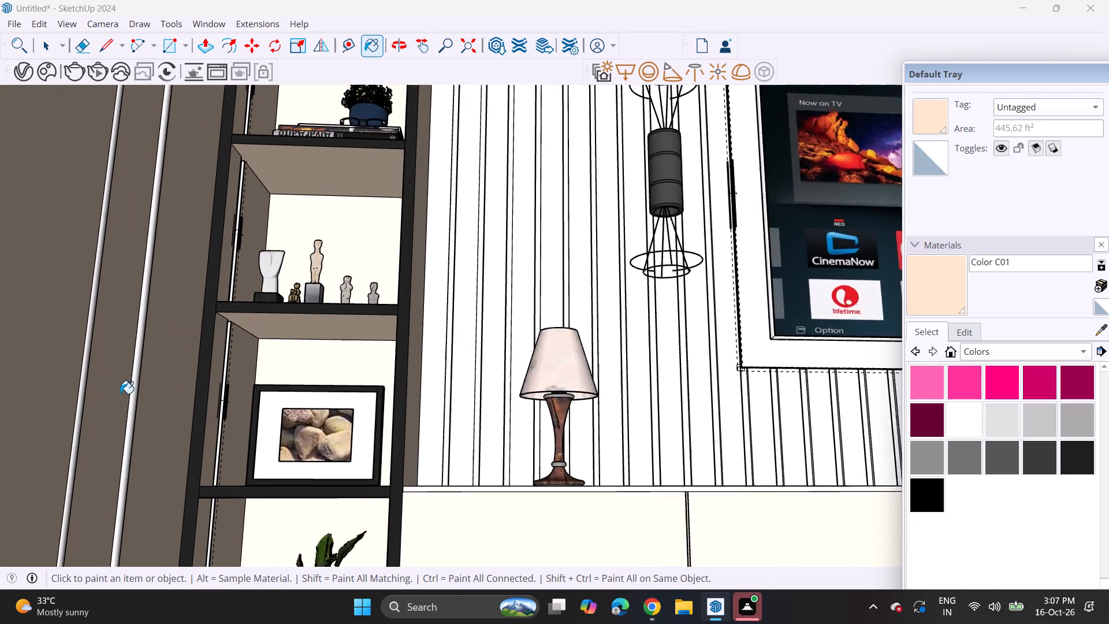
pyautogui.click(136, 391)
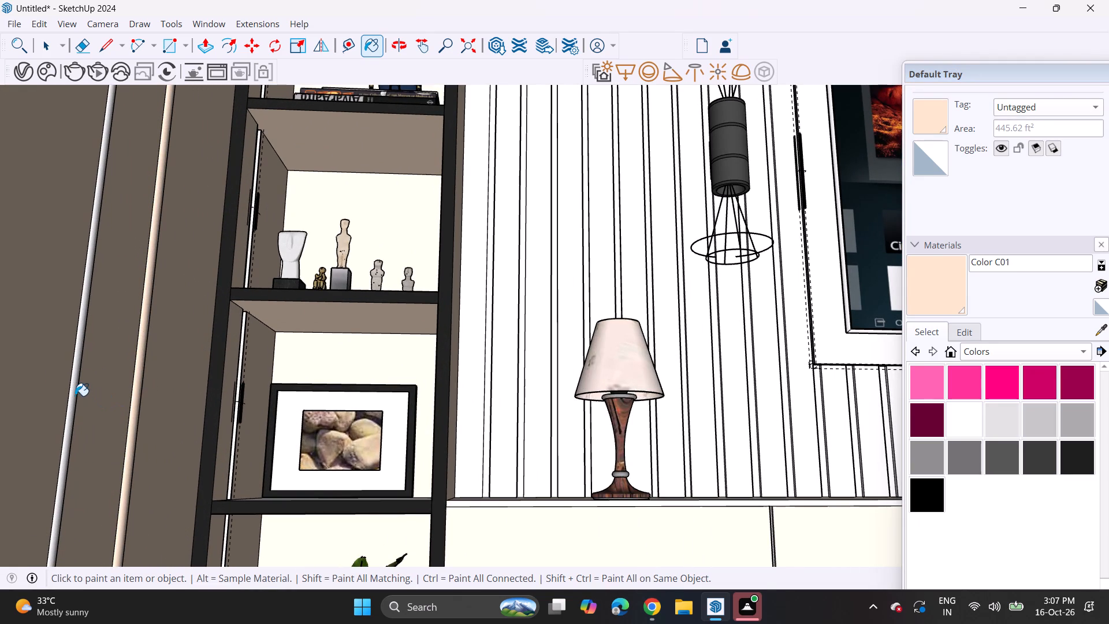
pyautogui.click(75, 396)
# Paint the bottom strips and far vertical strips of both moulding frames on the side wall with Color C01.
pyautogui.scroll(-18, 66, 407)
pyautogui.moveTo(37, 468); pyautogui.dragTo(113, 417, button='middle')
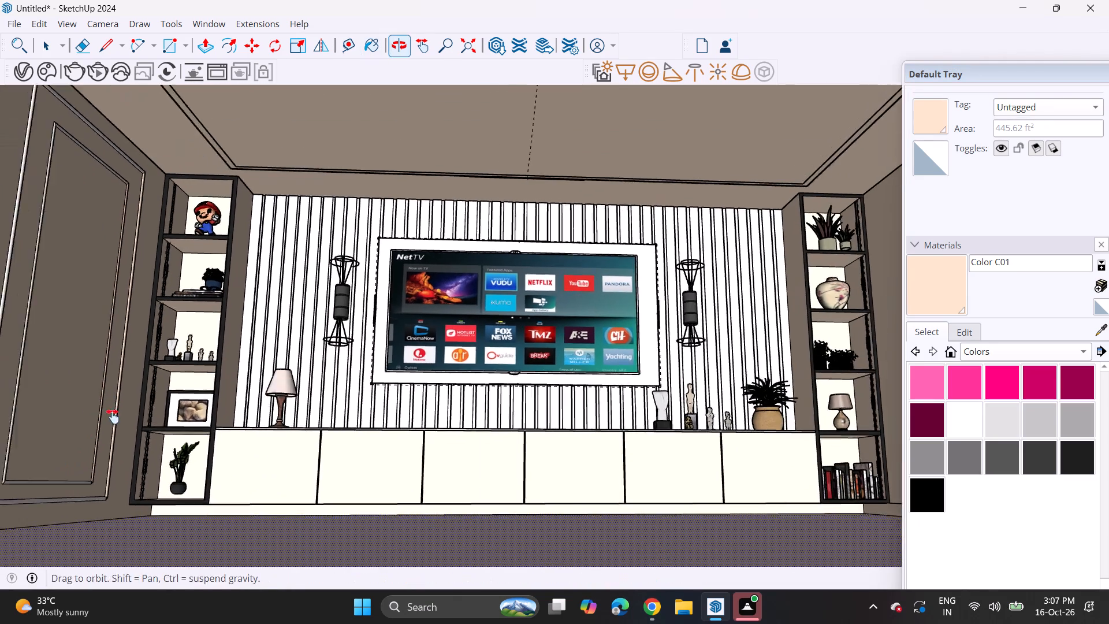
pyautogui.moveTo(113, 417); pyautogui.dragTo(231, 343, button='middle')
pyautogui.scroll(1, 127, 445)
pyautogui.moveTo(306, 320); pyautogui.dragTo(273, 586, button='middle')
pyautogui.moveTo(292, 422); pyautogui.dragTo(263, 493, button='middle')
pyautogui.keyDown('shift'); pyautogui.moveTo(135, 498); pyautogui.dragTo(184, 413, button='middle'); pyautogui.keyUp('shift')
pyautogui.scroll(11, 200, 500)
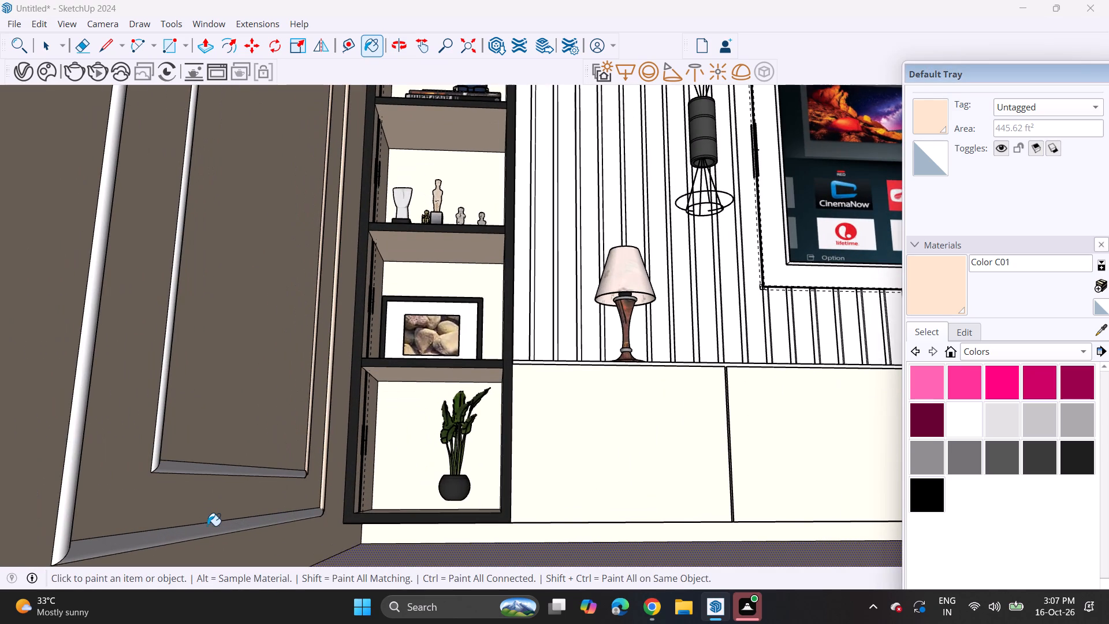
pyautogui.click(217, 526)
pyautogui.click(226, 471)
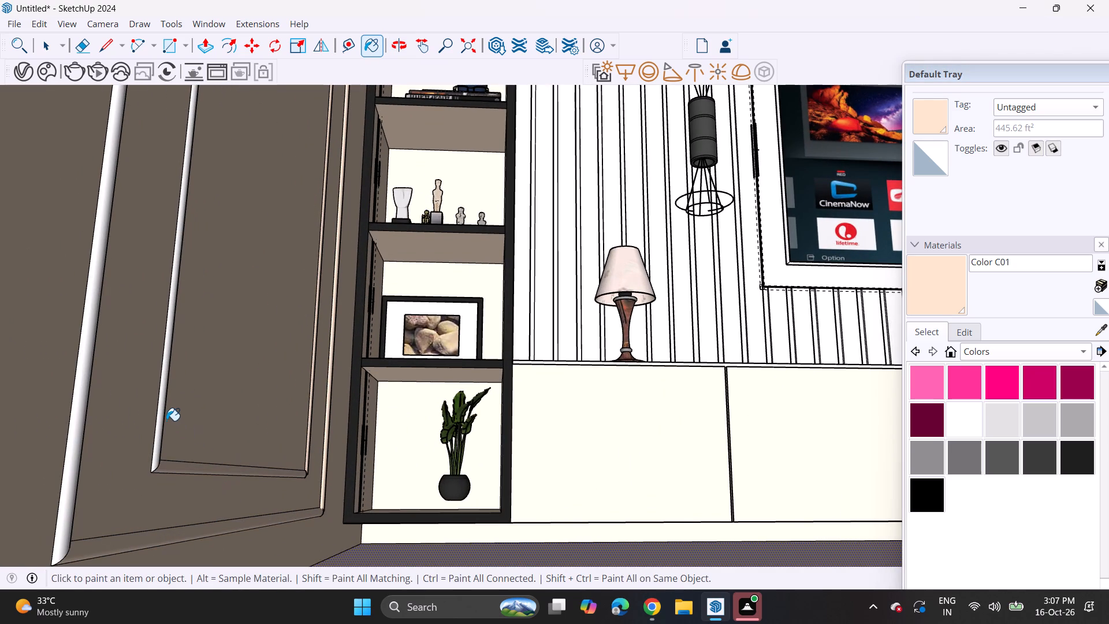
pyautogui.click(162, 416)
pyautogui.click(81, 425)
# Paint the top strips of the outer and inner moulding frames on the side wall with Color C01.
pyautogui.keyDown('shift'); pyautogui.moveTo(189, 252); pyautogui.dragTo(168, 608, button='middle'); pyautogui.keyUp('shift')
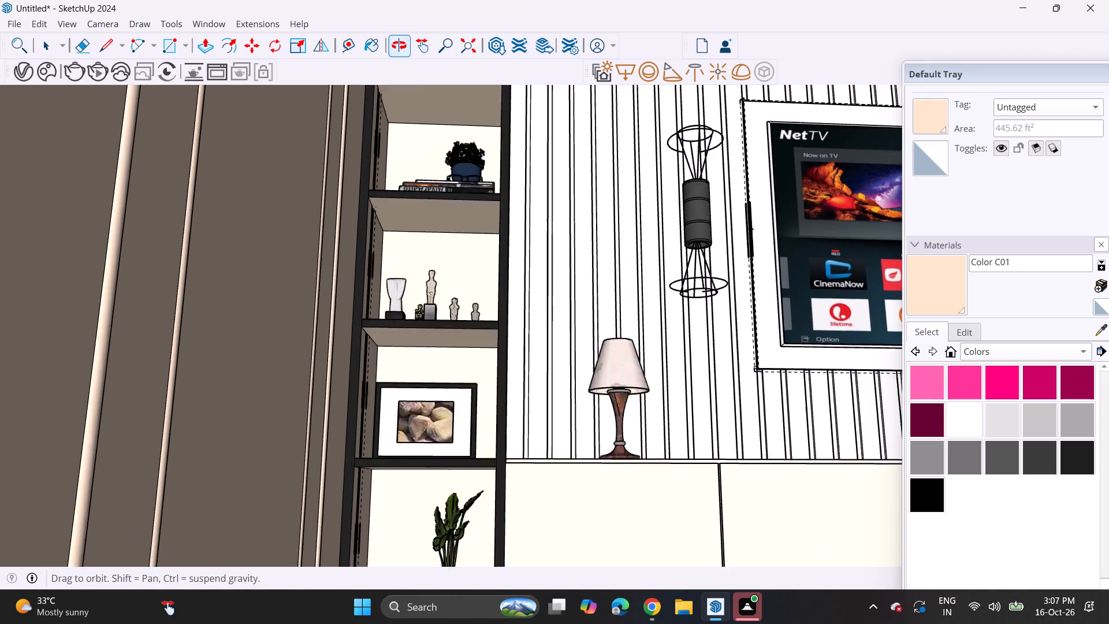
pyautogui.keyDown('shift'); pyautogui.moveTo(168, 608); pyautogui.dragTo(170, 612, button='middle'); pyautogui.keyUp('shift')
pyautogui.moveTo(274, 222); pyautogui.dragTo(271, 488, button='middle')
pyautogui.keyDown('shift'); pyautogui.moveTo(340, 212); pyautogui.dragTo(278, 417, button='middle'); pyautogui.keyUp('shift')
pyautogui.scroll(4, 222, 335)
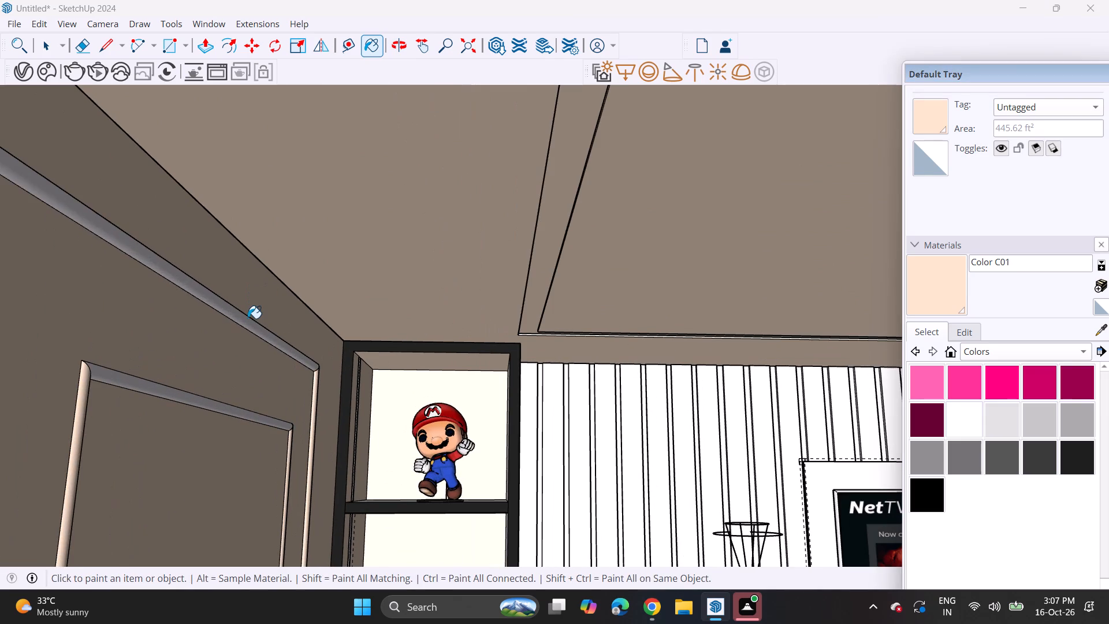
pyautogui.click(248, 318)
pyautogui.click(251, 415)
# Examine the whole room, including the TV wall, both shelving units and the moulded side panel.
pyautogui.keyDown('shift'); pyautogui.moveTo(431, 415); pyautogui.dragTo(263, 186, button='middle'); pyautogui.keyUp('shift')
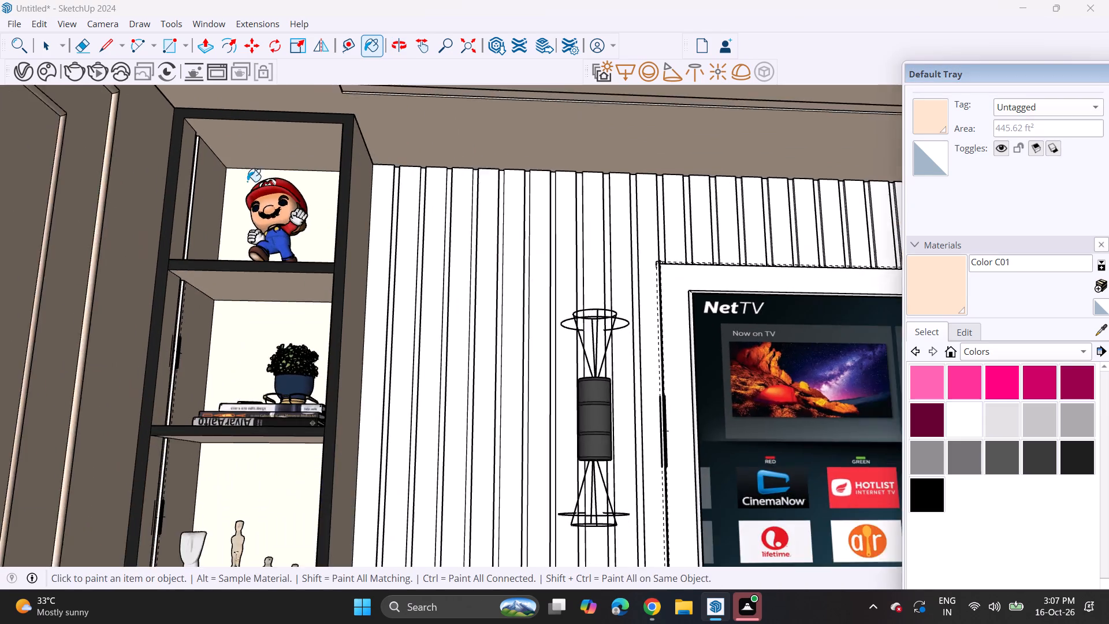
pyautogui.scroll(-9, 244, 186)
pyautogui.moveTo(405, 382); pyautogui.dragTo(388, 428, button='middle')
pyautogui.moveTo(551, 481); pyautogui.dragTo(343, 387, button='middle')
pyautogui.scroll(-3, 326, 385)
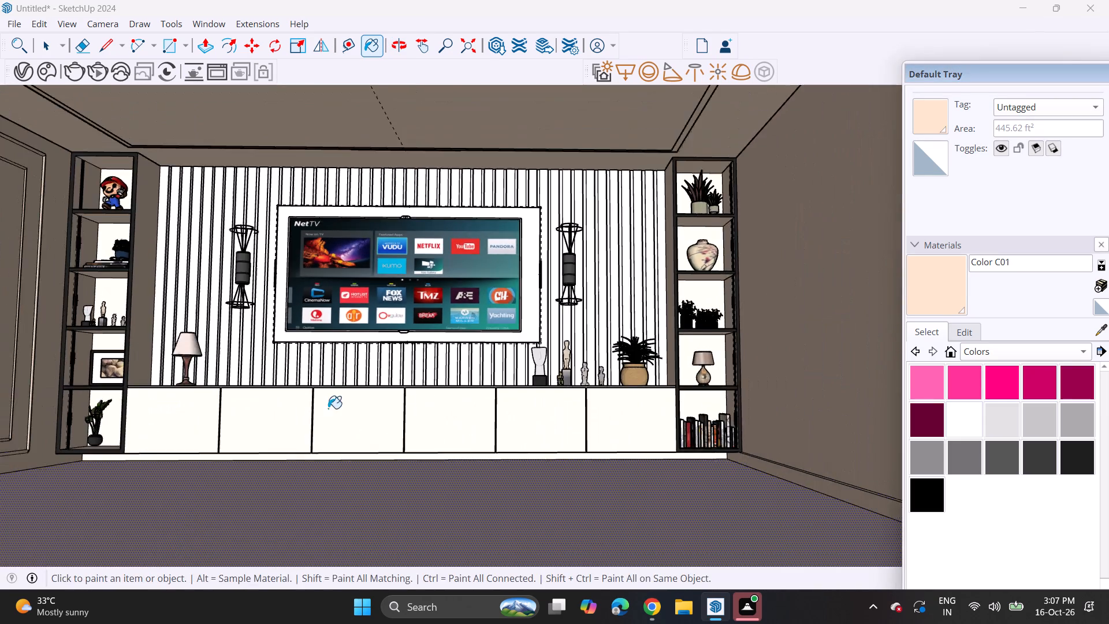
pyautogui.moveTo(317, 413); pyautogui.dragTo(420, 451, button='middle')
pyautogui.moveTo(427, 456); pyautogui.dragTo(442, 444, button='middle')
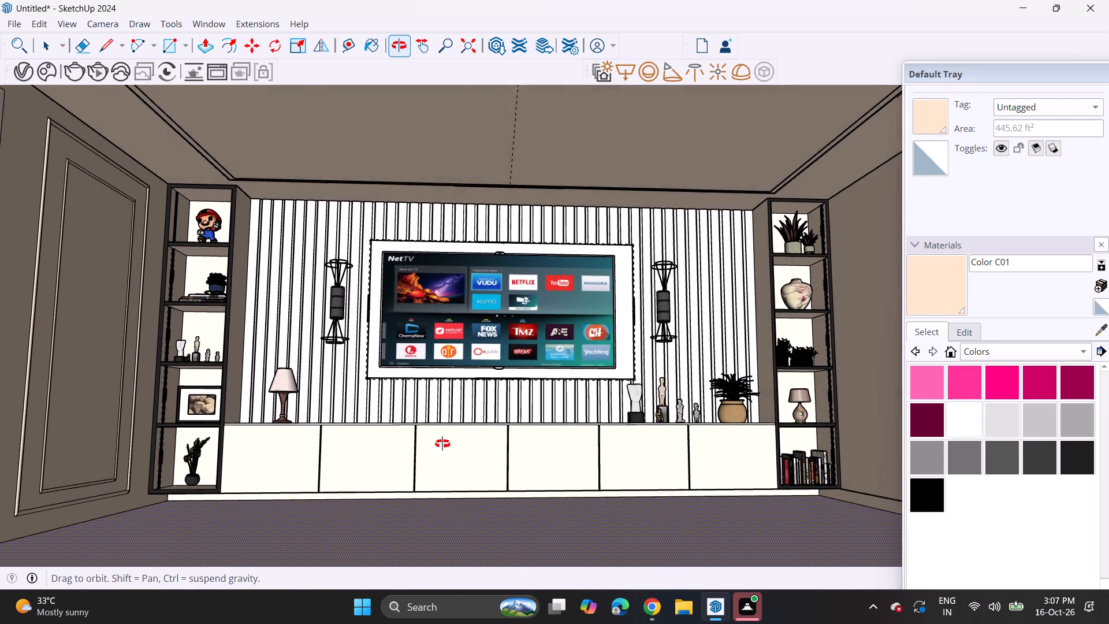
pyautogui.moveTo(442, 444); pyautogui.dragTo(422, 449, button='middle')
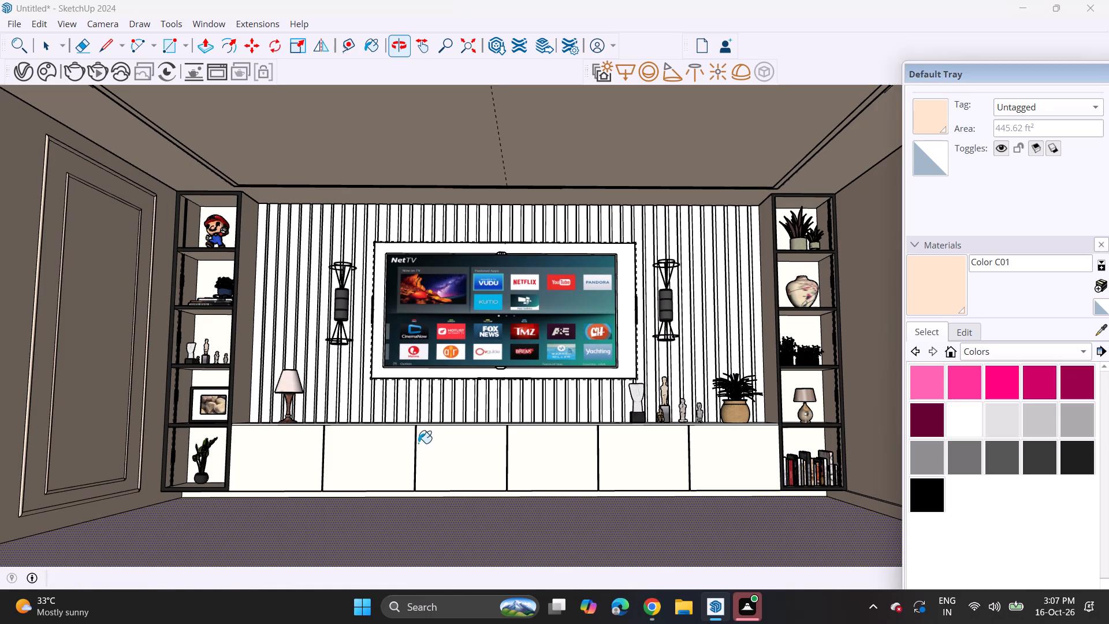
# Create a new Generic material in the V-Ray Asset Editor and show its settings.
pyautogui.click(18, 77)
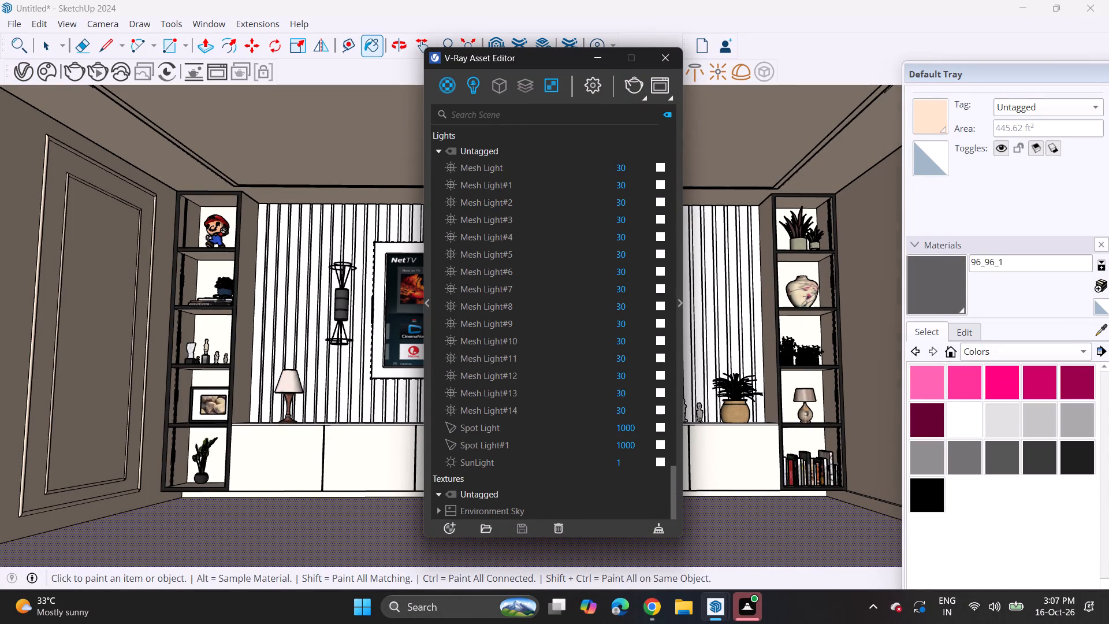
pyautogui.click(447, 532)
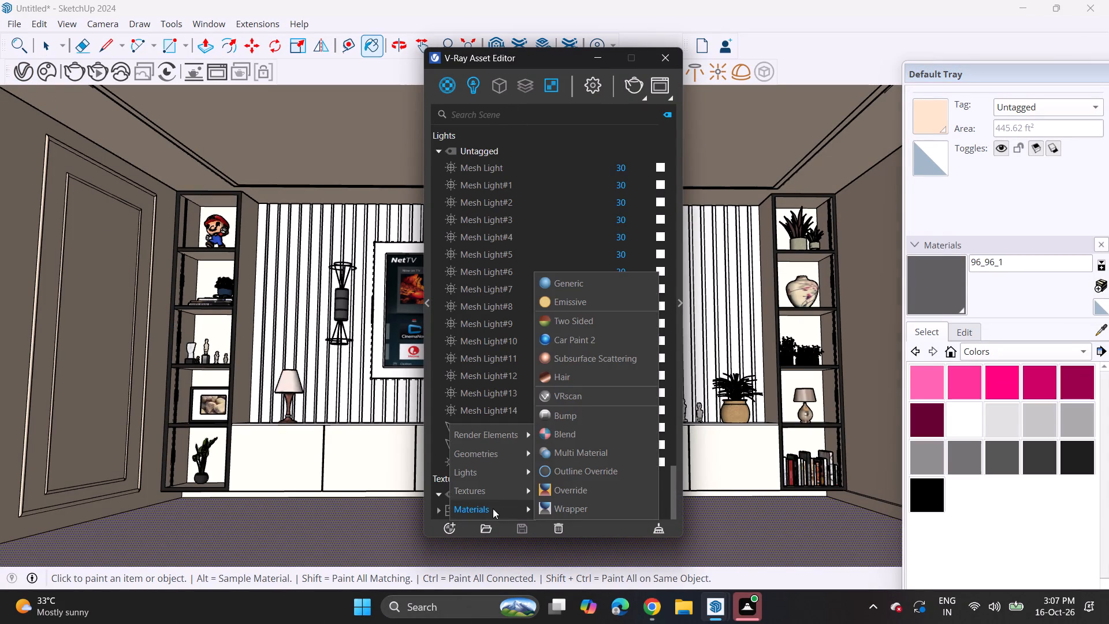
pyautogui.click(597, 283)
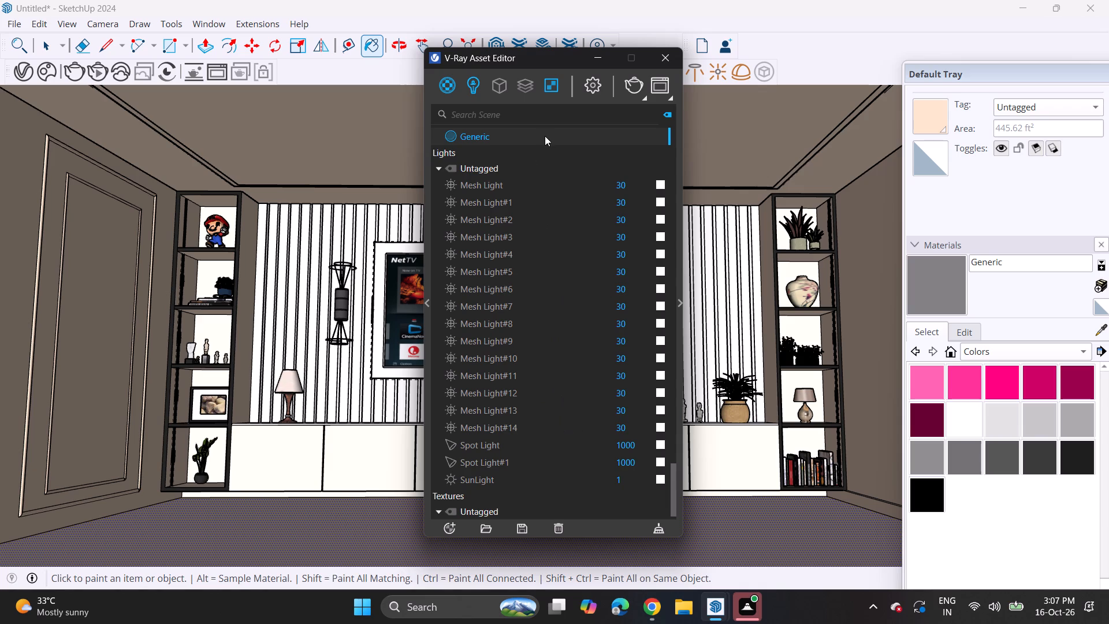
pyautogui.click(676, 278)
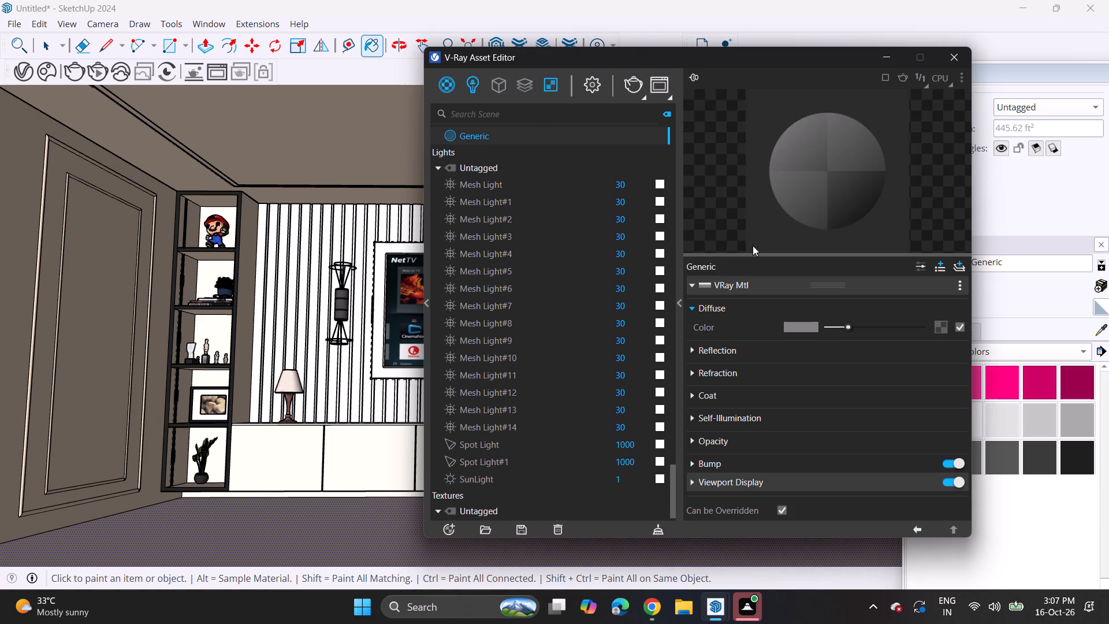
# Set the Generic material's diffuse colour to a warm beige, RGB 0.902, 0.831, 0.767.
pyautogui.click(801, 330)
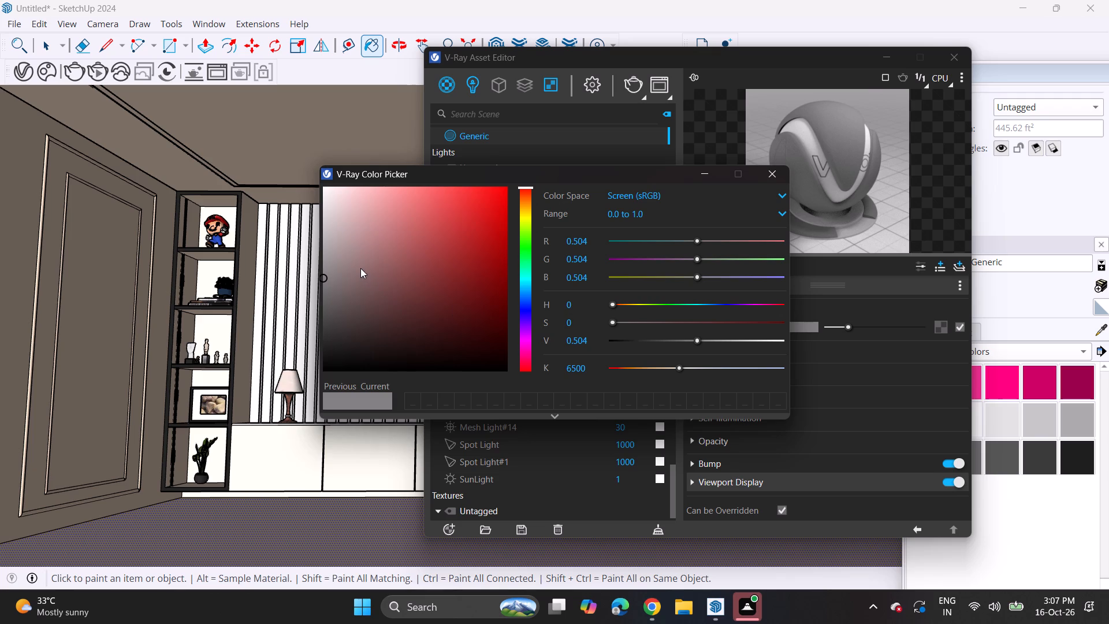
pyautogui.click(352, 194)
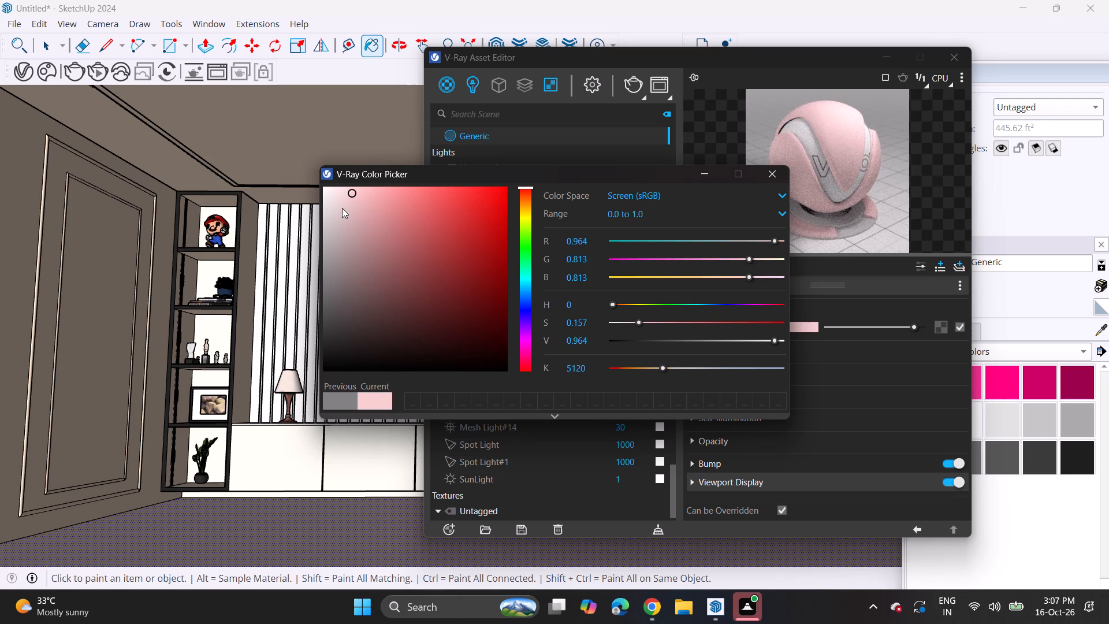
pyautogui.click(342, 208)
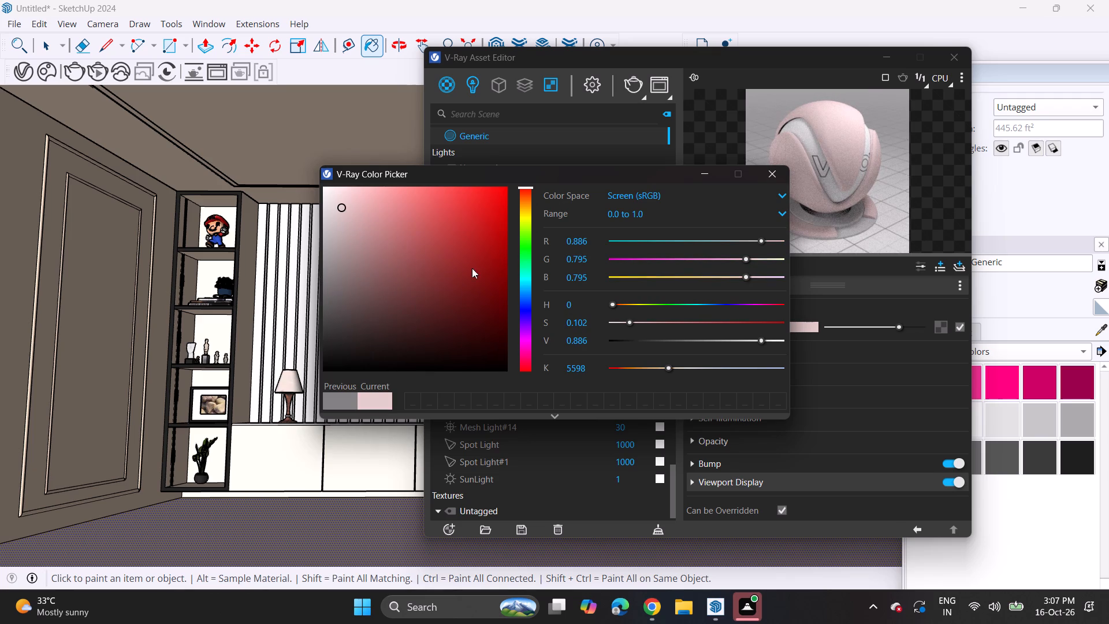
pyautogui.click(529, 194)
pyautogui.click(526, 203)
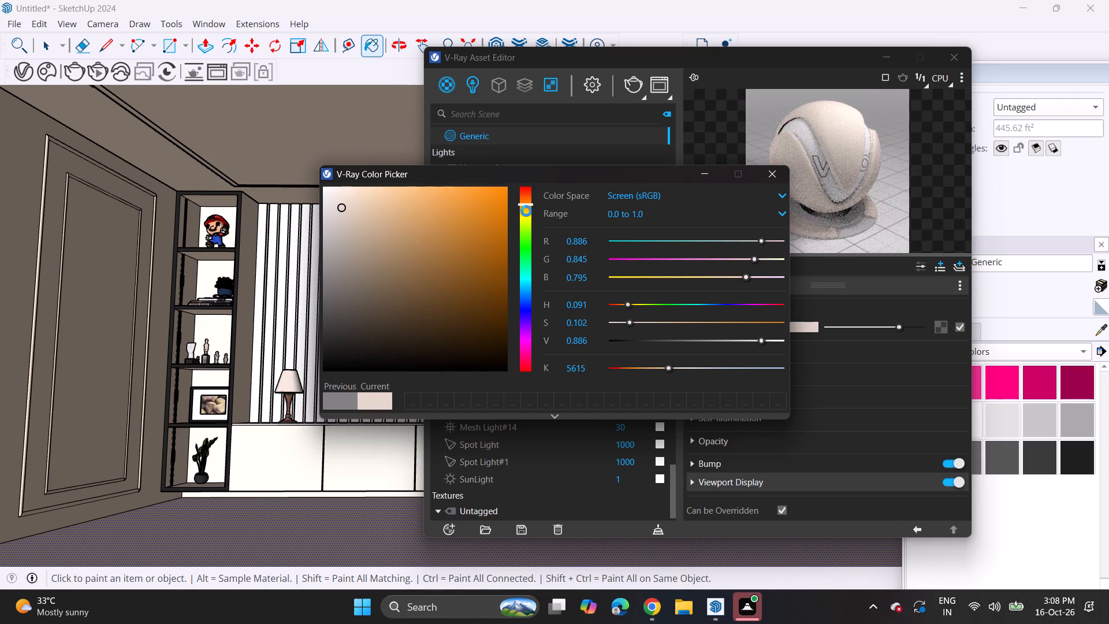
pyautogui.click(527, 202)
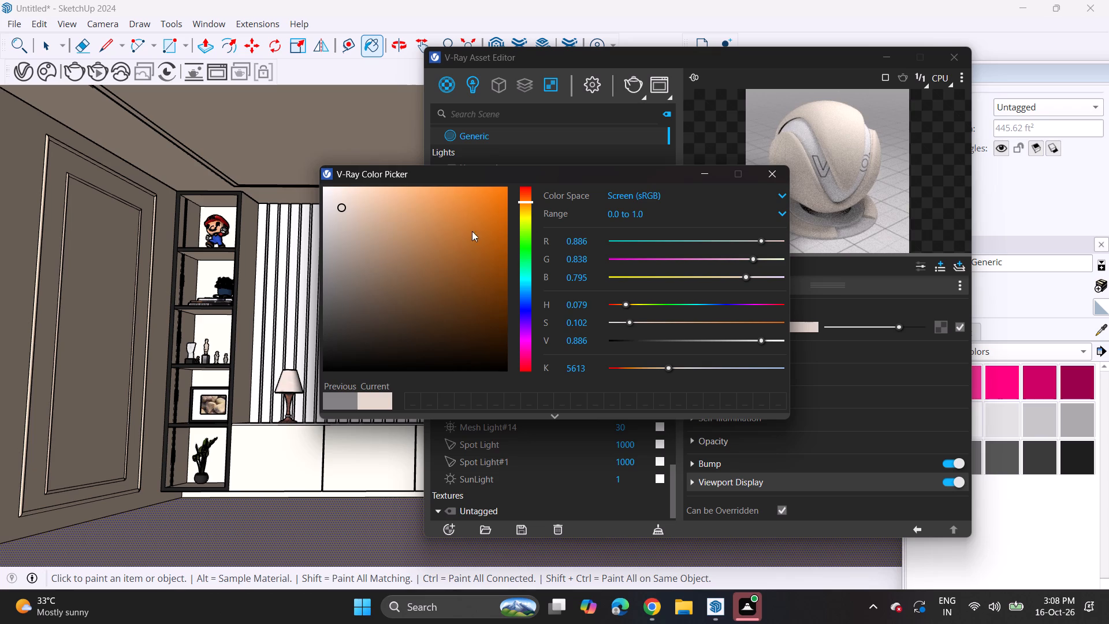
pyautogui.click(351, 205)
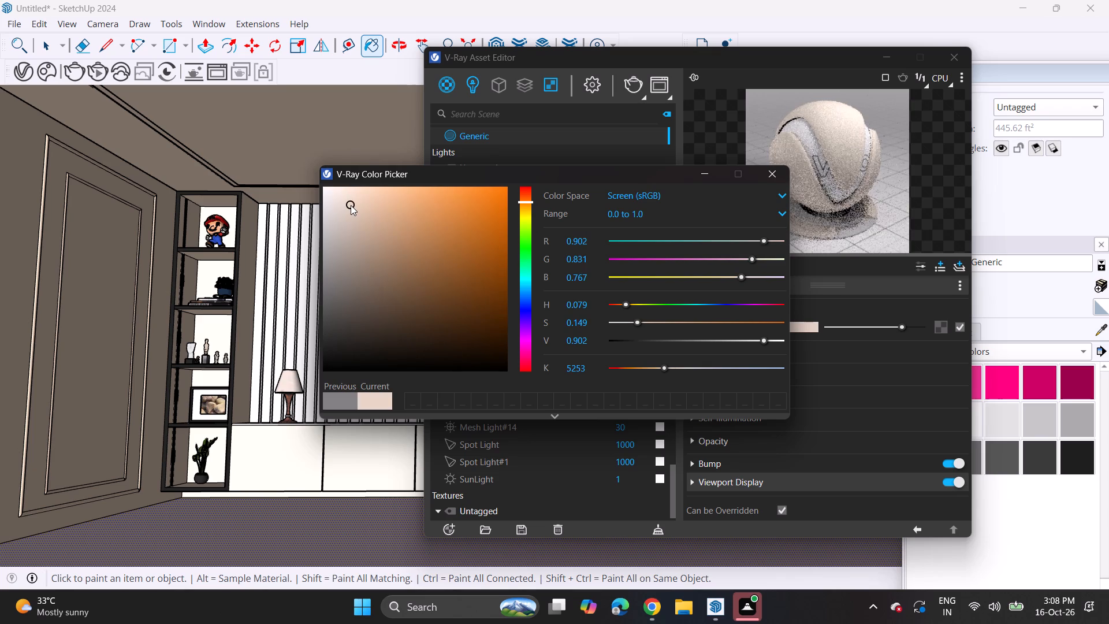
pyautogui.click(770, 180)
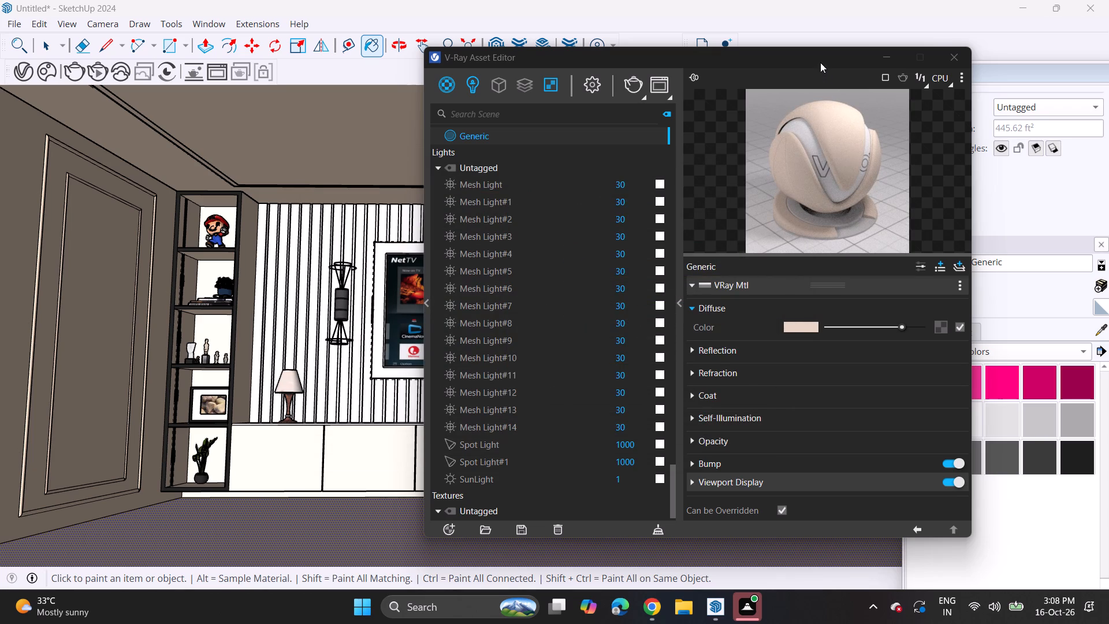
# Switch the material preview scene to Floor.
pyautogui.click(960, 289)
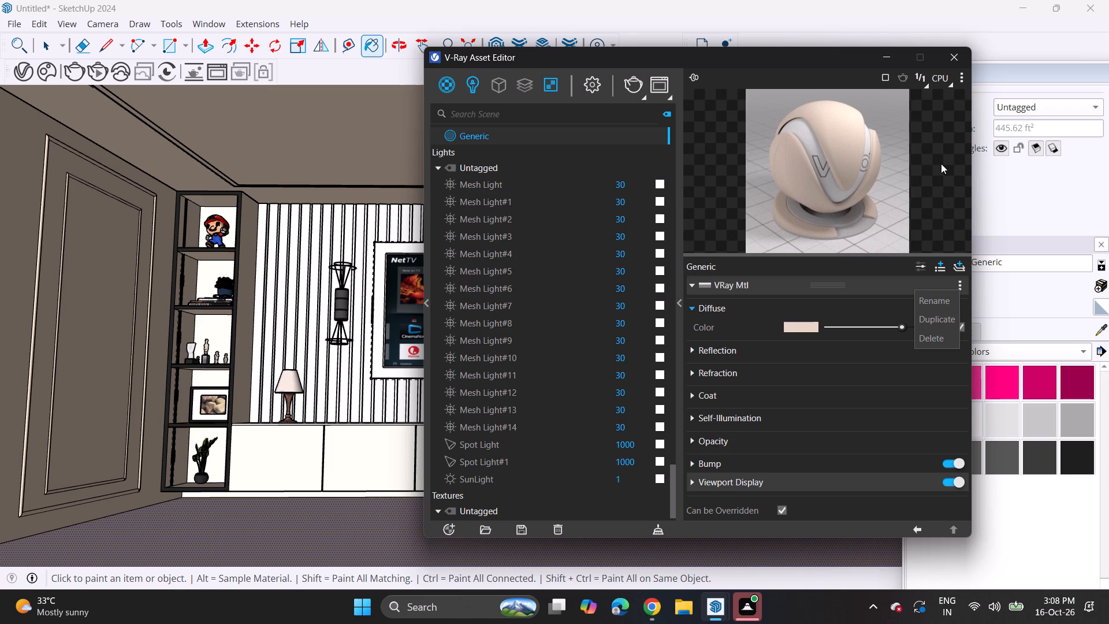
pyautogui.click(962, 70)
pyautogui.click(960, 80)
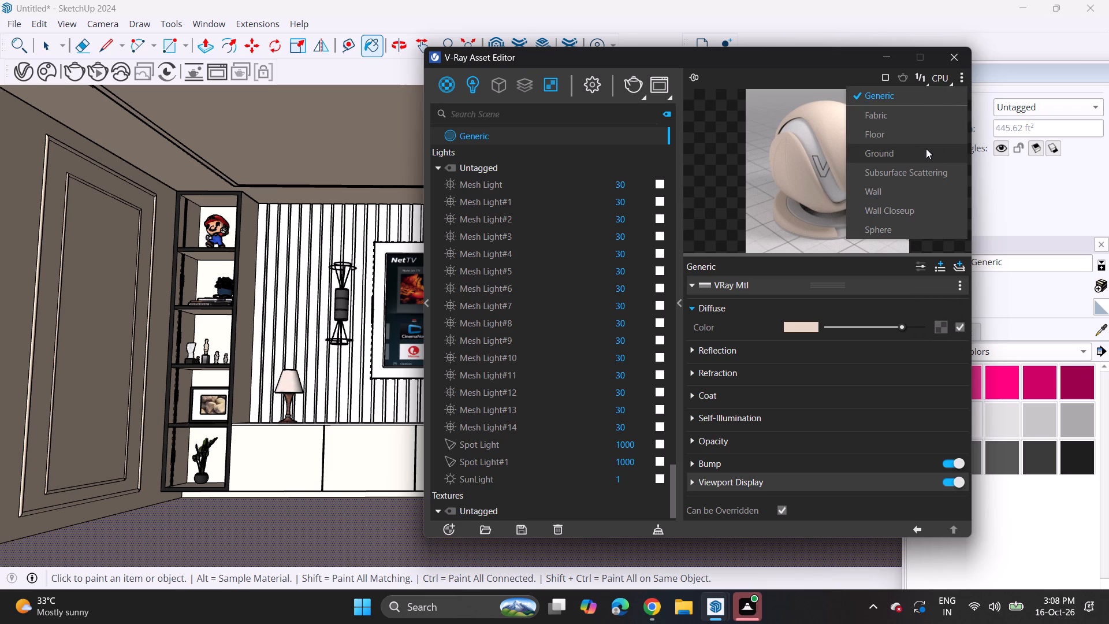
pyautogui.click(924, 139)
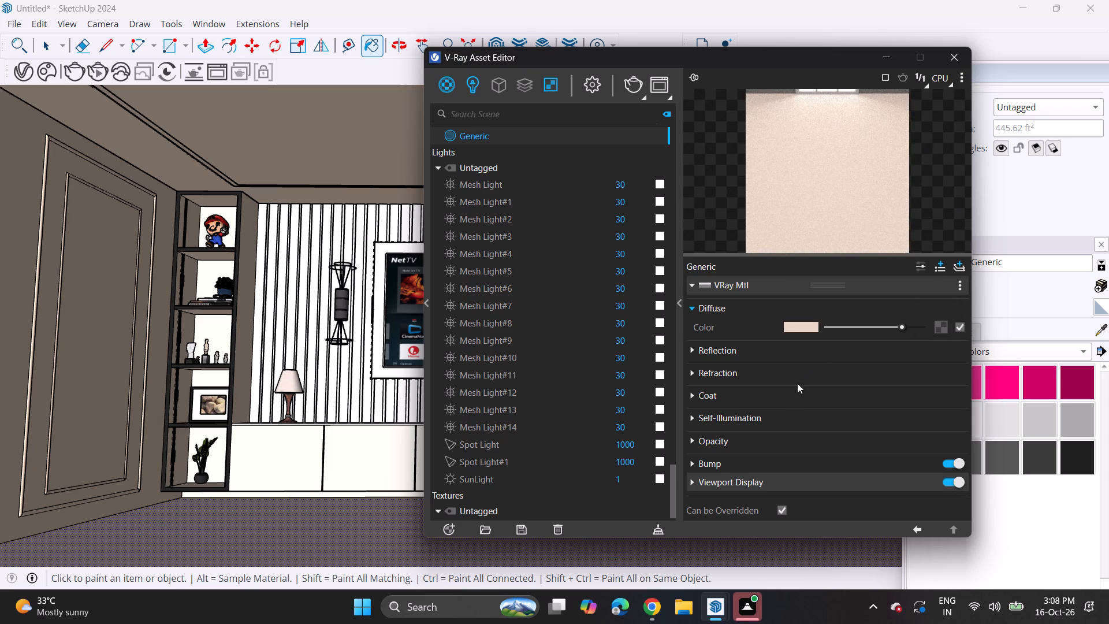
# Set the Generic material's reflection colour to a mid grey, keeping glossiness at 1, and close the Asset Editor.
pyautogui.click(776, 361)
pyautogui.click(778, 358)
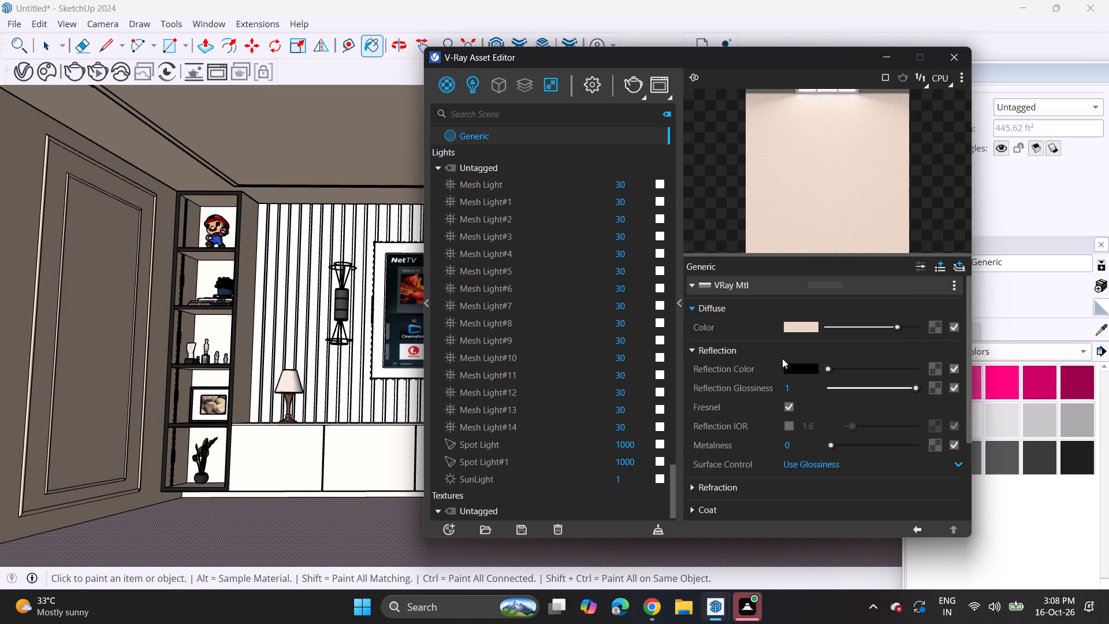
pyautogui.click(844, 366)
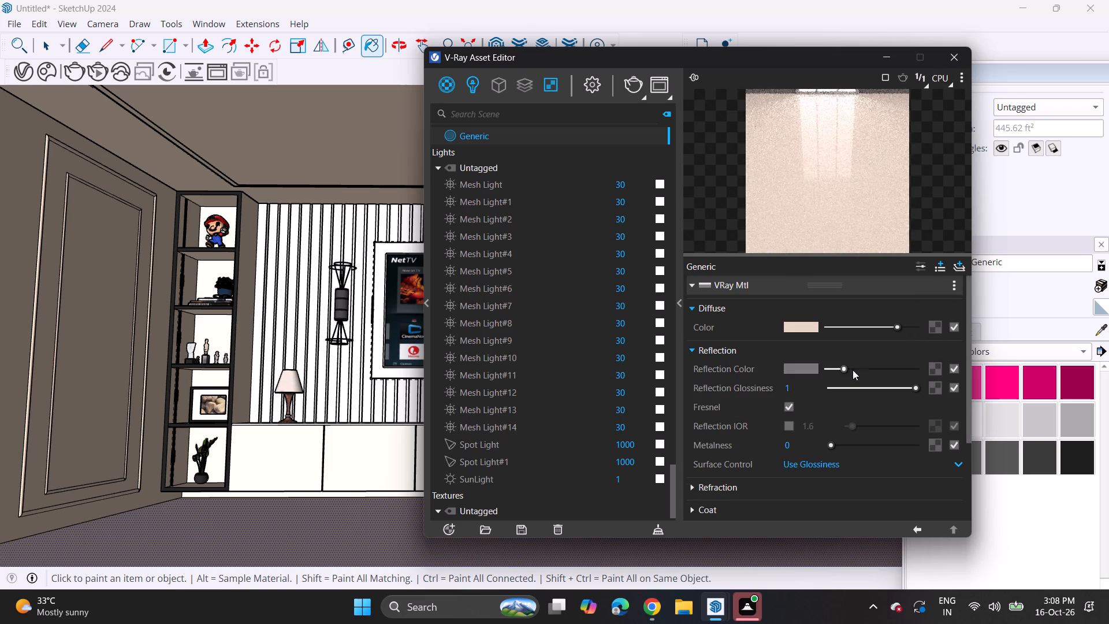
pyautogui.click(853, 367)
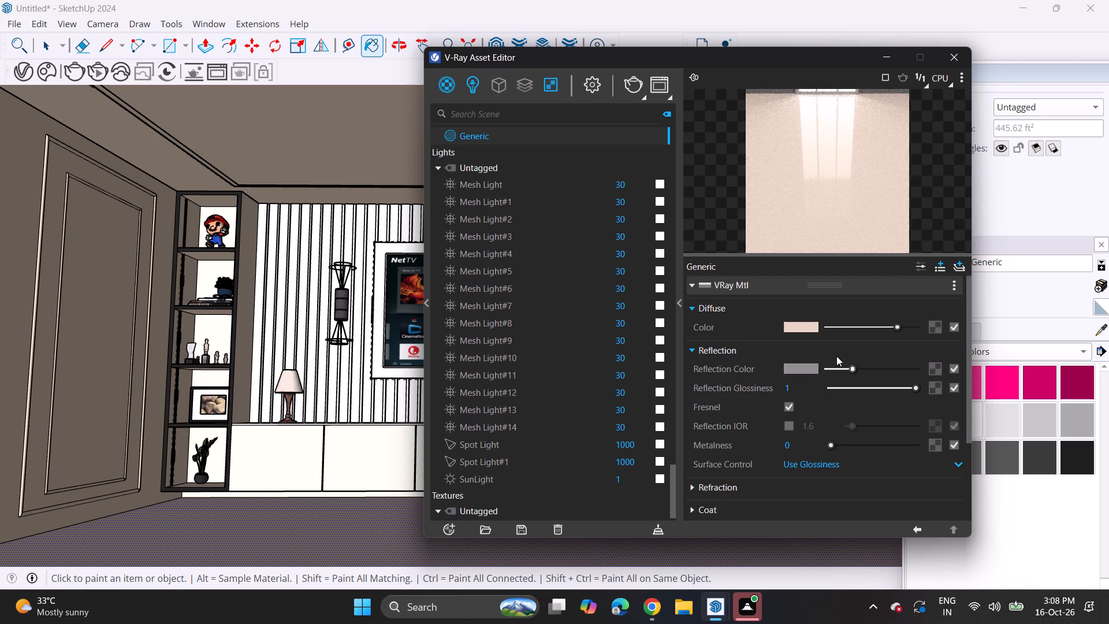
pyautogui.click(872, 367)
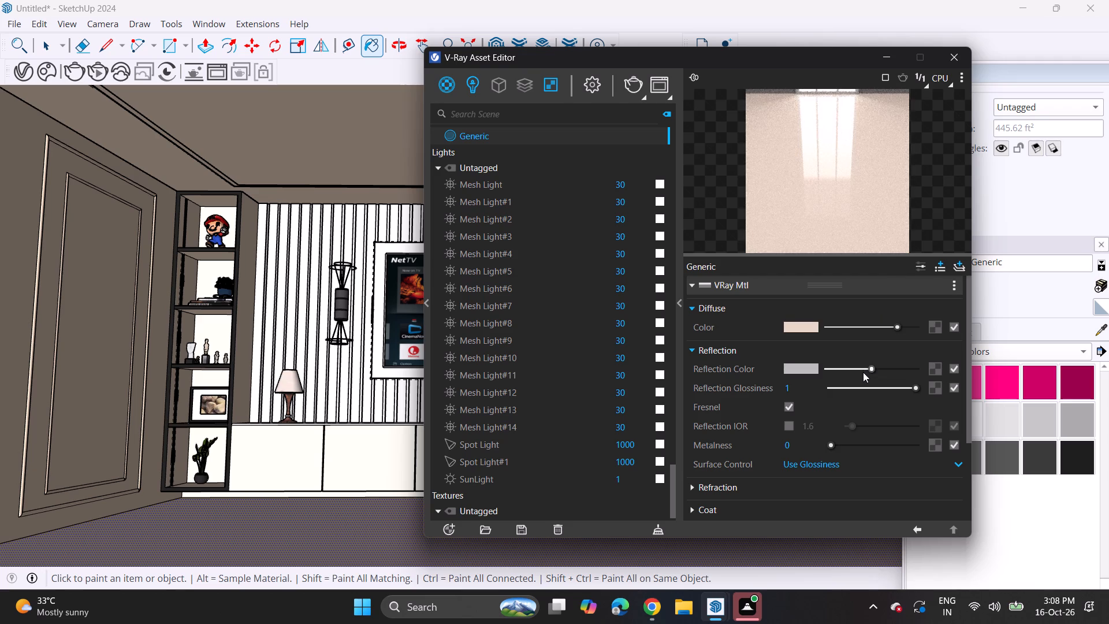
pyautogui.click(858, 367)
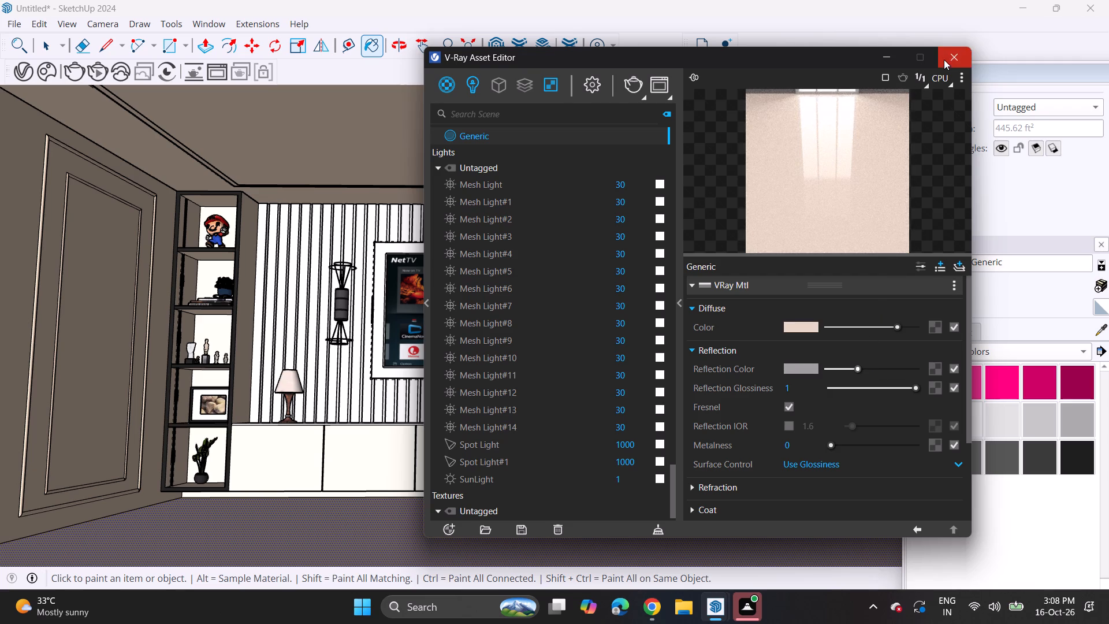
pyautogui.click(944, 60)
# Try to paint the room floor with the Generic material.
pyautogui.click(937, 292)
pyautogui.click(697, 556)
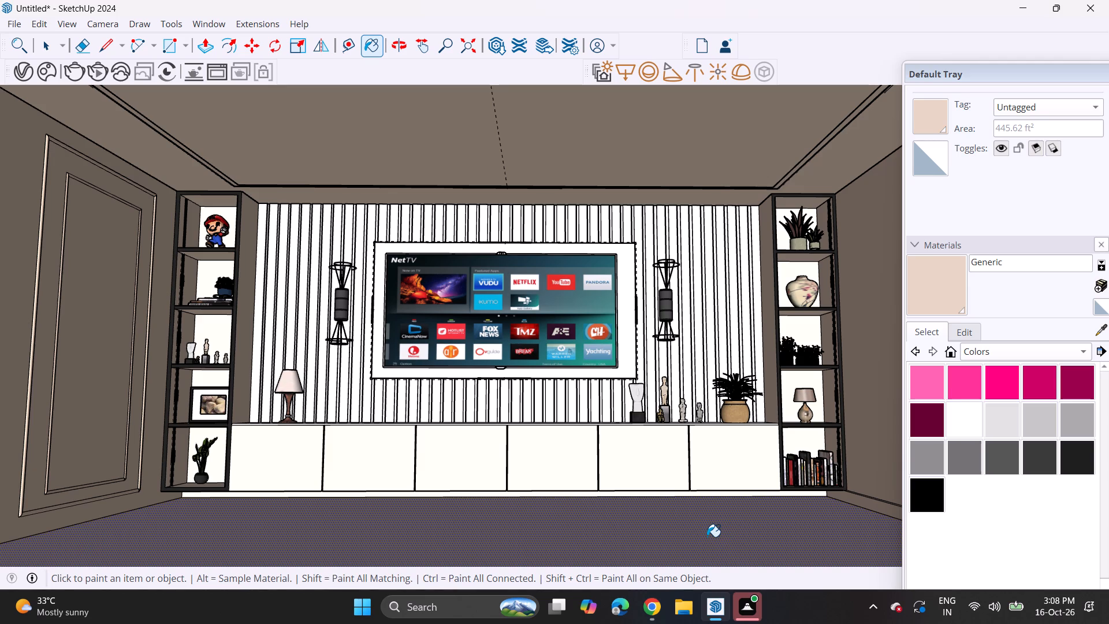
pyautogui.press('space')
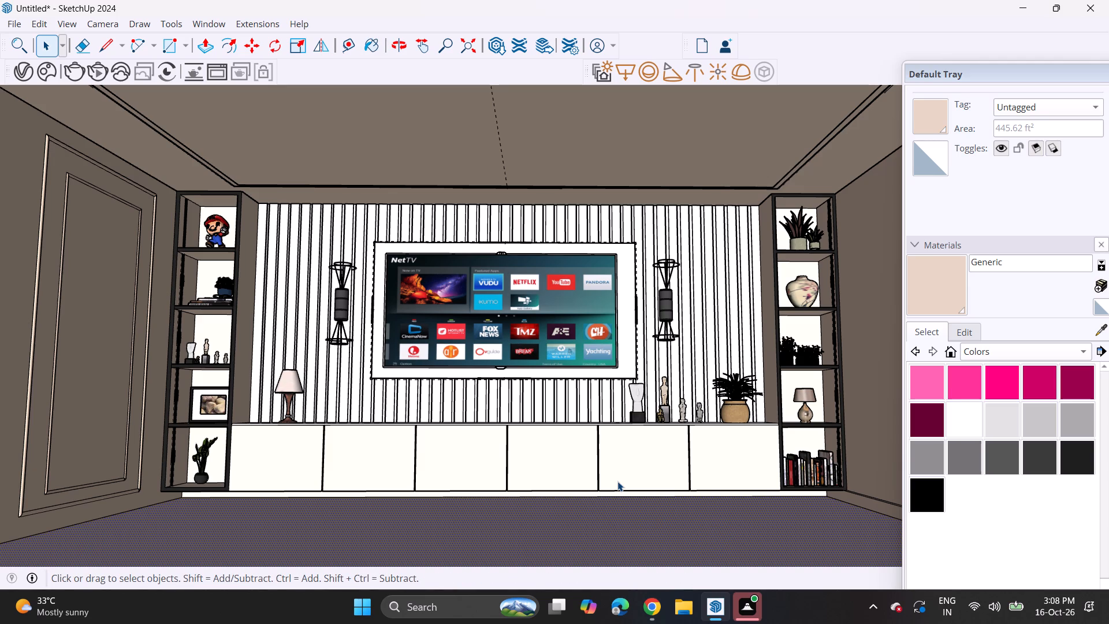
# Sample Color C01 from the ceiling and paint the wall slats between the right shelving unit and the TV with it.
pyautogui.click(944, 291)
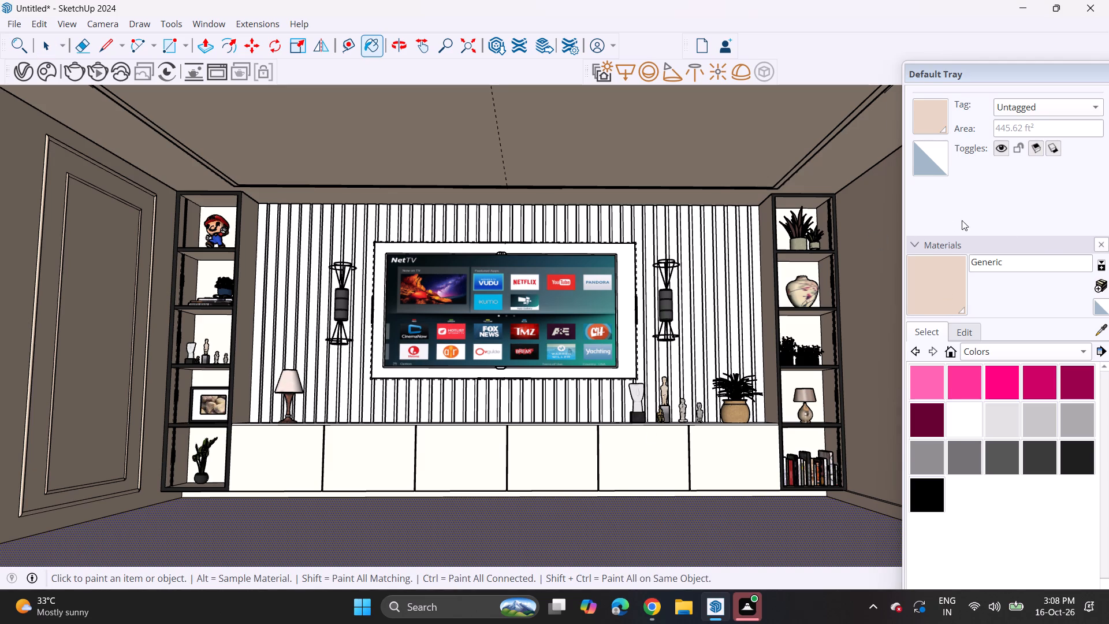
pyautogui.click(1096, 336)
pyautogui.click(739, 119)
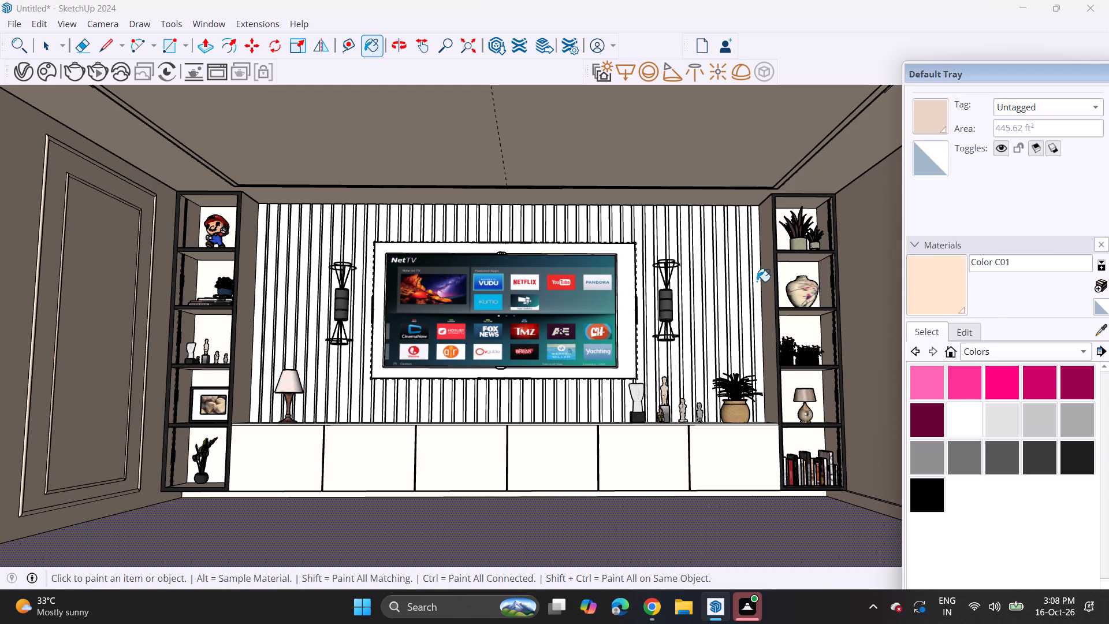
pyautogui.scroll(10, 750, 285)
pyautogui.click(764, 328)
pyautogui.click(738, 351)
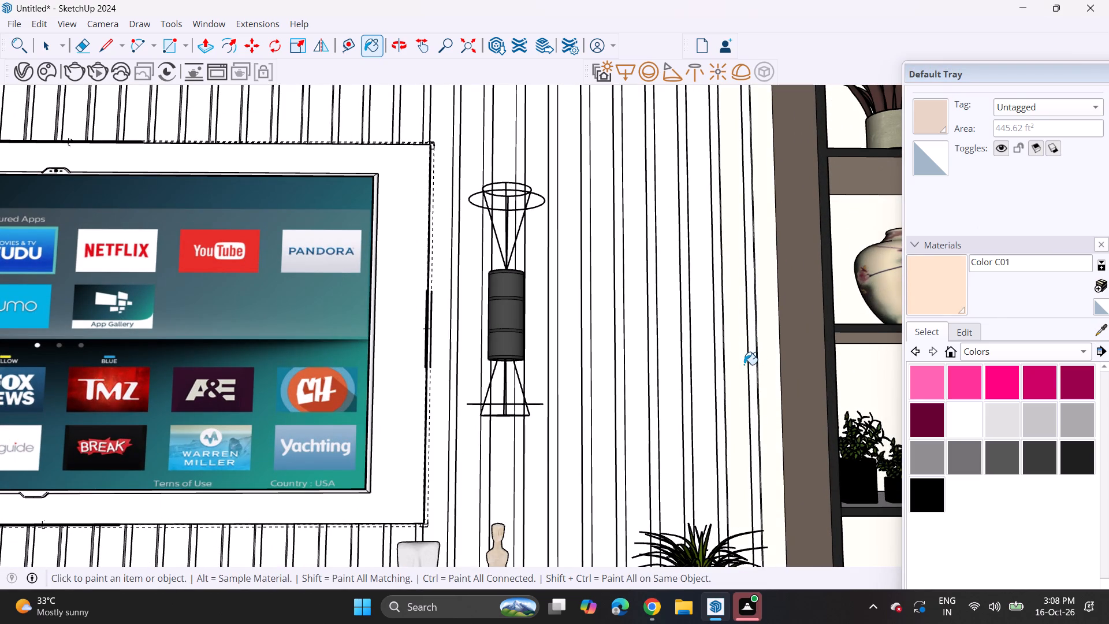
pyautogui.click(712, 367)
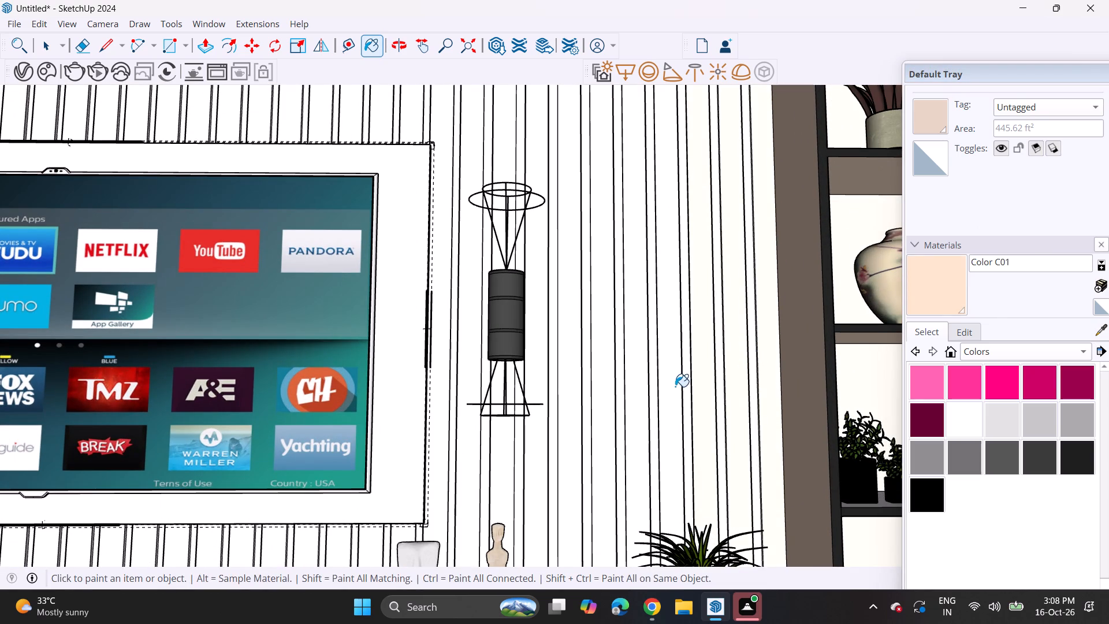
pyautogui.click(675, 387)
pyautogui.click(640, 400)
pyautogui.click(601, 445)
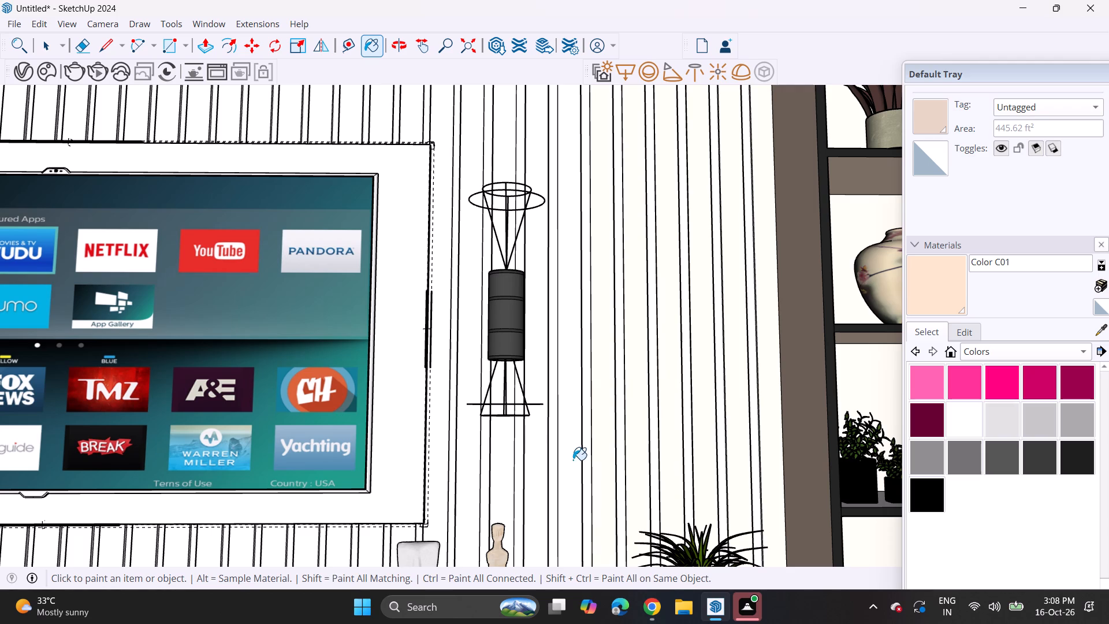
pyautogui.click(572, 459)
pyautogui.click(534, 469)
pyautogui.click(506, 476)
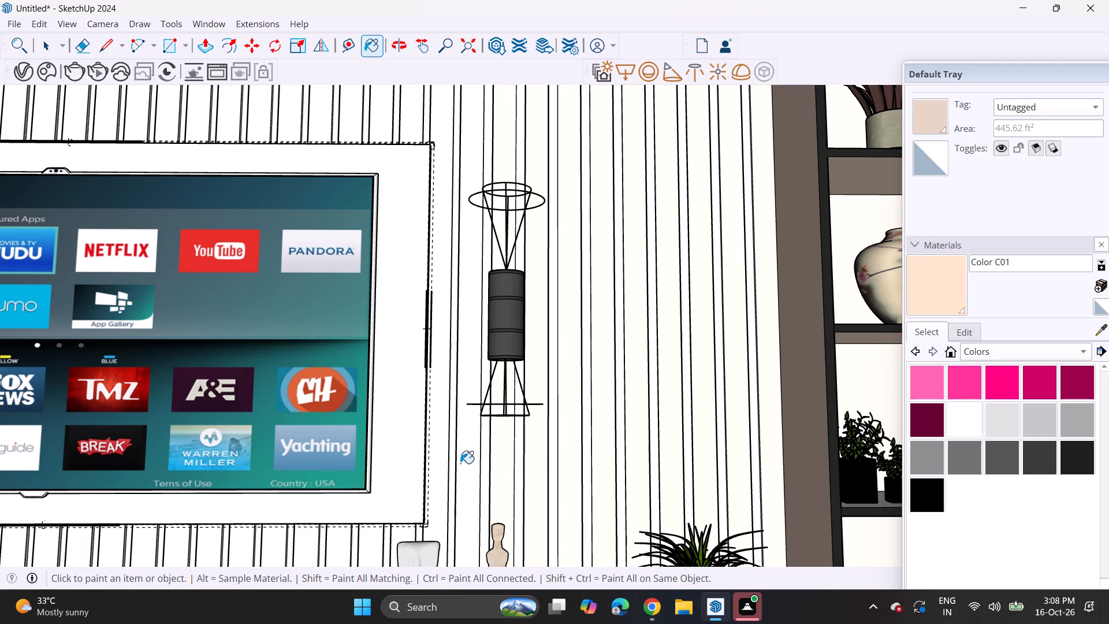
pyautogui.click(466, 469)
pyautogui.click(441, 503)
# Paint the wall slats below the right half of the TV with Color C01, starting beside the sculptures.
pyautogui.keyDown('shift'); pyautogui.moveTo(429, 471); pyautogui.dragTo(561, 251, button='middle'); pyautogui.keyUp('shift')
pyautogui.click(538, 372)
pyautogui.click(499, 385)
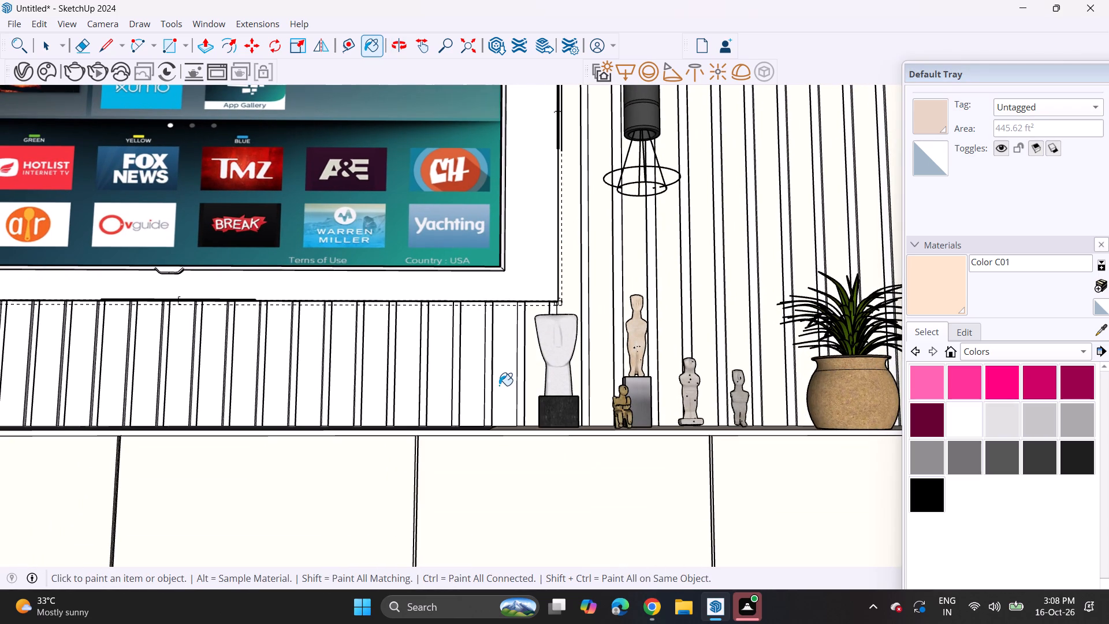
pyautogui.click(477, 384)
pyautogui.click(444, 385)
pyautogui.click(414, 385)
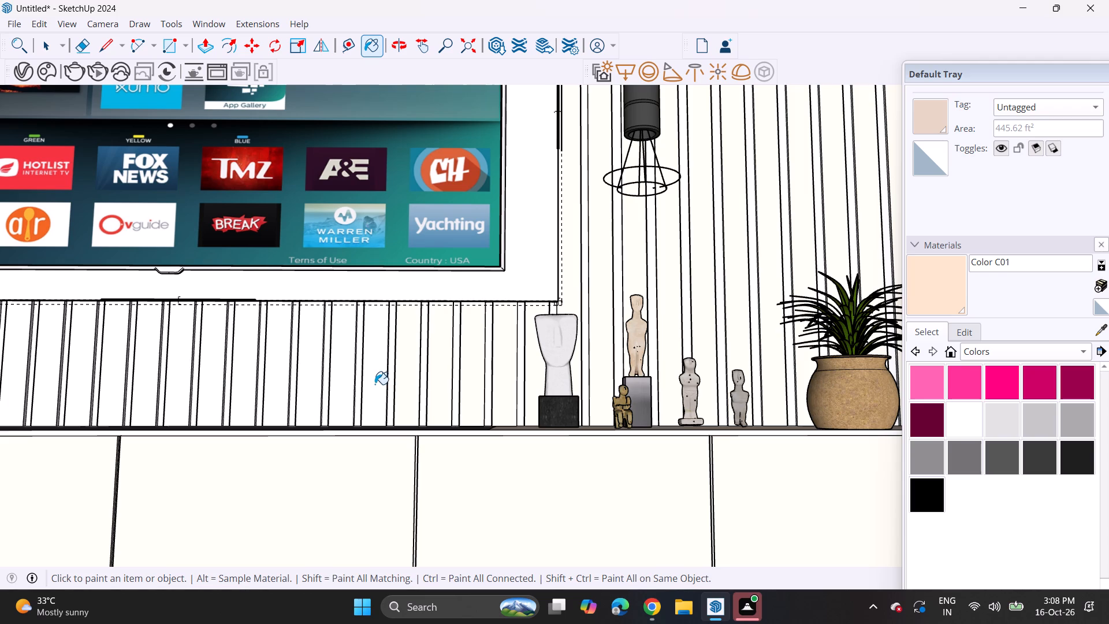
pyautogui.click(375, 384)
pyautogui.click(331, 400)
pyautogui.click(317, 393)
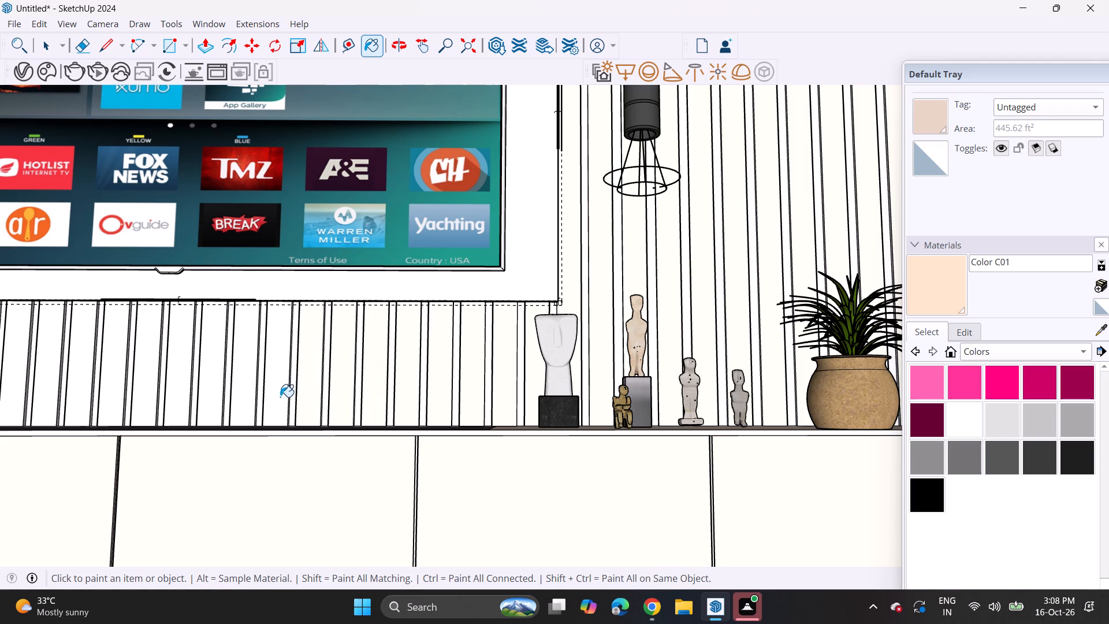
pyautogui.click(280, 397)
pyautogui.click(250, 393)
# Paint the remaining wall slats below the TV with Color C01, from its middle to the left edge of its frame.
pyautogui.moveTo(249, 393); pyautogui.dragTo(545, 389, button='middle')
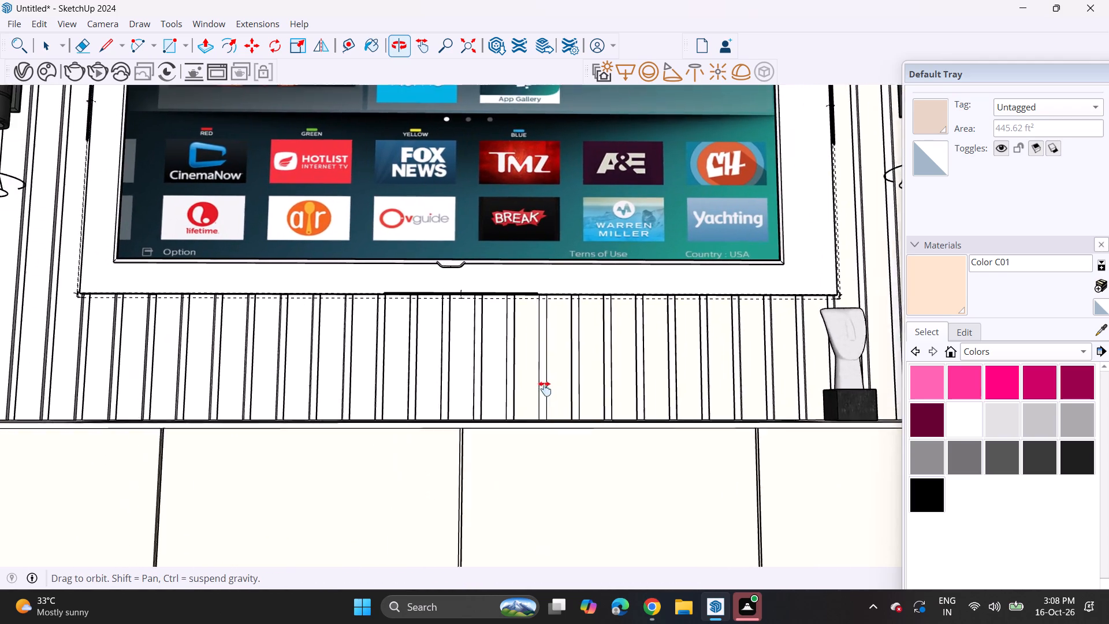
pyautogui.moveTo(545, 389); pyautogui.dragTo(628, 394, button='middle')
pyautogui.click(585, 389)
pyautogui.click(552, 386)
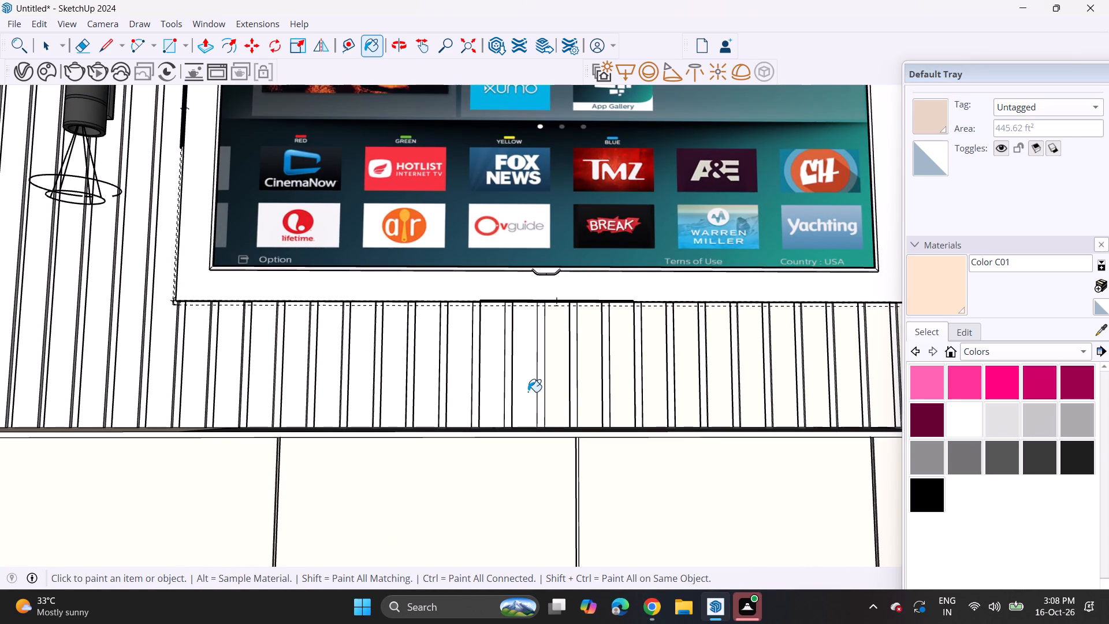
pyautogui.click(528, 392)
pyautogui.click(488, 388)
pyautogui.click(463, 396)
pyautogui.click(422, 396)
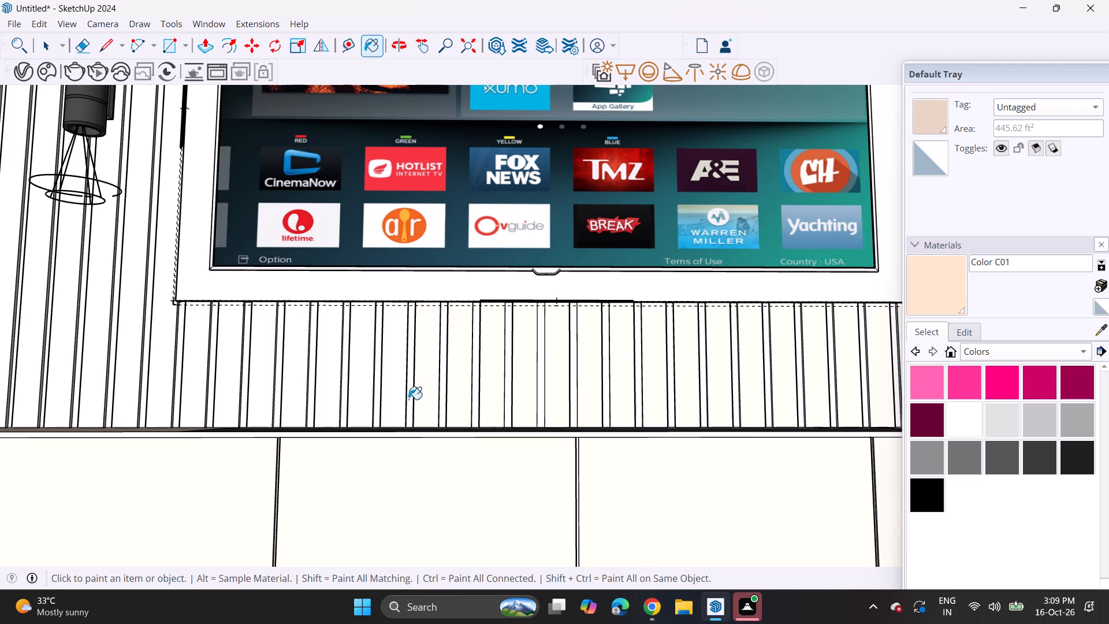
pyautogui.click(399, 402)
pyautogui.click(364, 403)
pyautogui.click(328, 400)
pyautogui.click(297, 402)
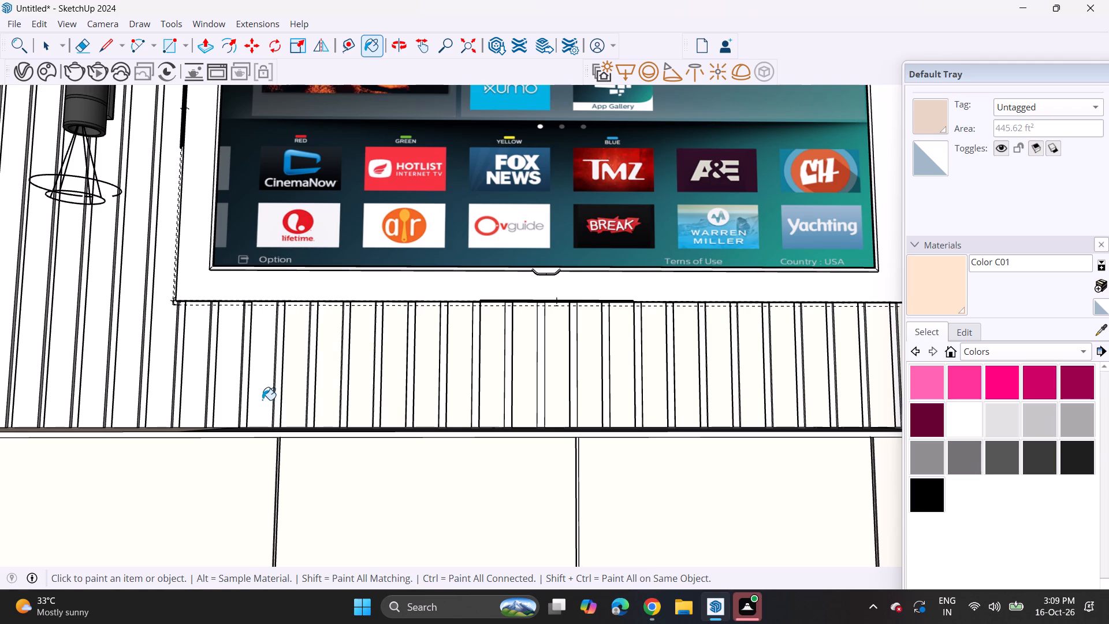
pyautogui.click(262, 400)
pyautogui.click(226, 403)
pyautogui.click(201, 403)
pyautogui.click(164, 396)
# Paint the wall slats between the TV frame and the left shelving unit, including those behind the table lamp, with Color C01.
pyautogui.moveTo(166, 376); pyautogui.dragTo(563, 384, button='middle')
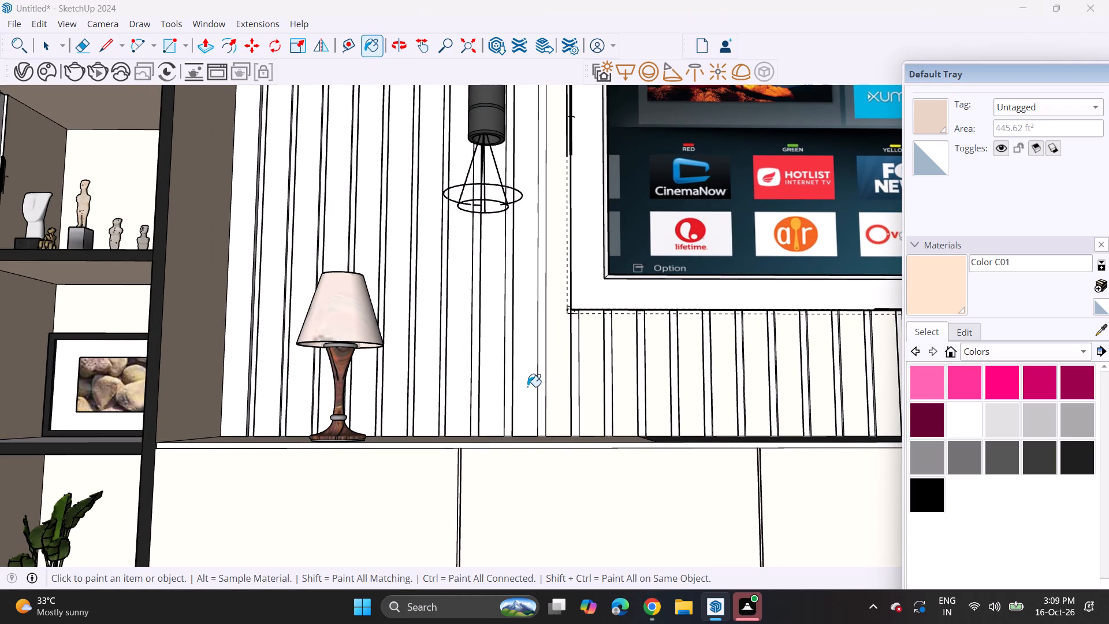
pyautogui.click(526, 387)
pyautogui.click(485, 385)
pyautogui.click(457, 390)
pyautogui.click(425, 380)
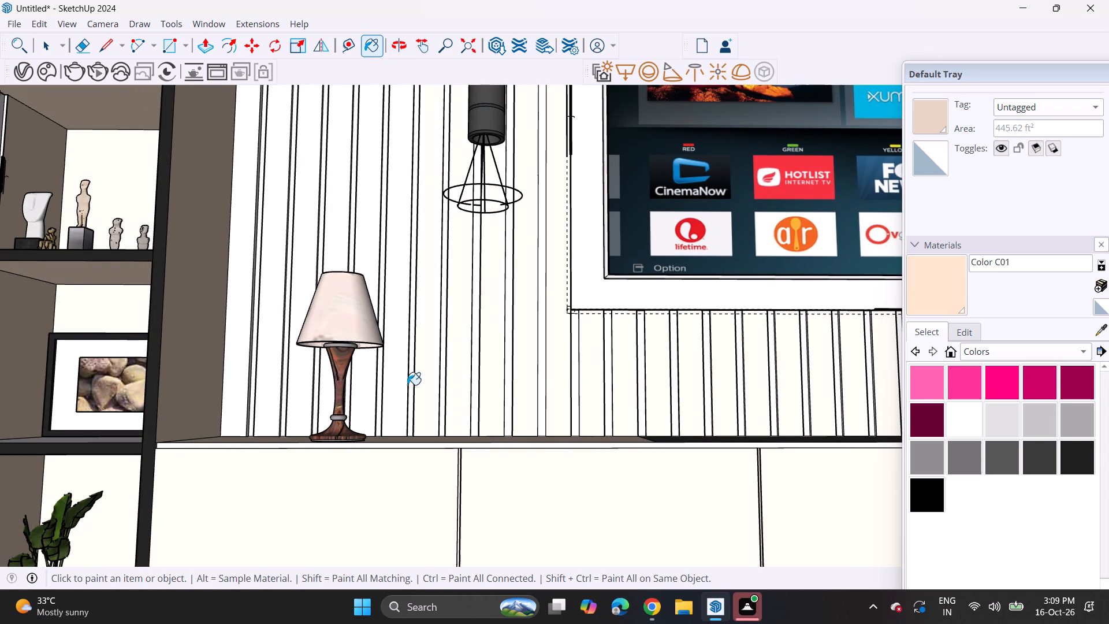
pyautogui.click(398, 385)
pyautogui.click(358, 396)
pyautogui.click(326, 401)
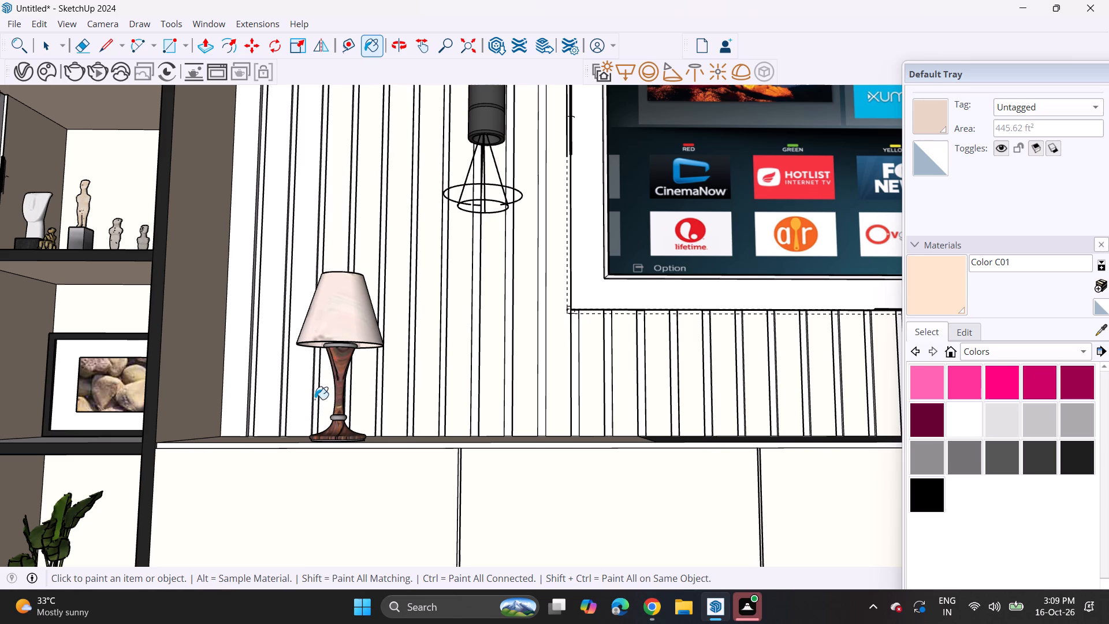
pyautogui.click(307, 399)
pyautogui.click(269, 396)
pyautogui.click(225, 388)
# Paint the wall slats above the left half of the TV with Color C01, starting at the frame's left corner.
pyautogui.keyDown('shift'); pyautogui.moveTo(315, 266); pyautogui.dragTo(300, 291, button='middle'); pyautogui.keyUp('shift')
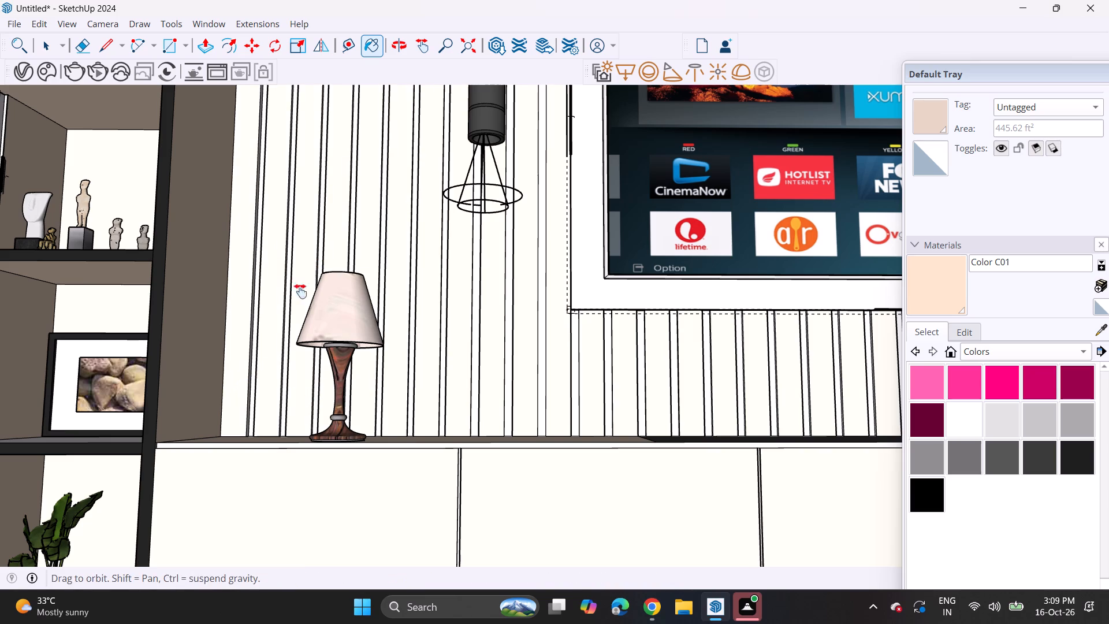
pyautogui.keyDown('shift'); pyautogui.moveTo(300, 291); pyautogui.dragTo(116, 607, button='middle'); pyautogui.keyUp('shift')
pyautogui.scroll(-2, 288, 414)
pyautogui.scroll(2, 374, 279)
pyautogui.click(389, 246)
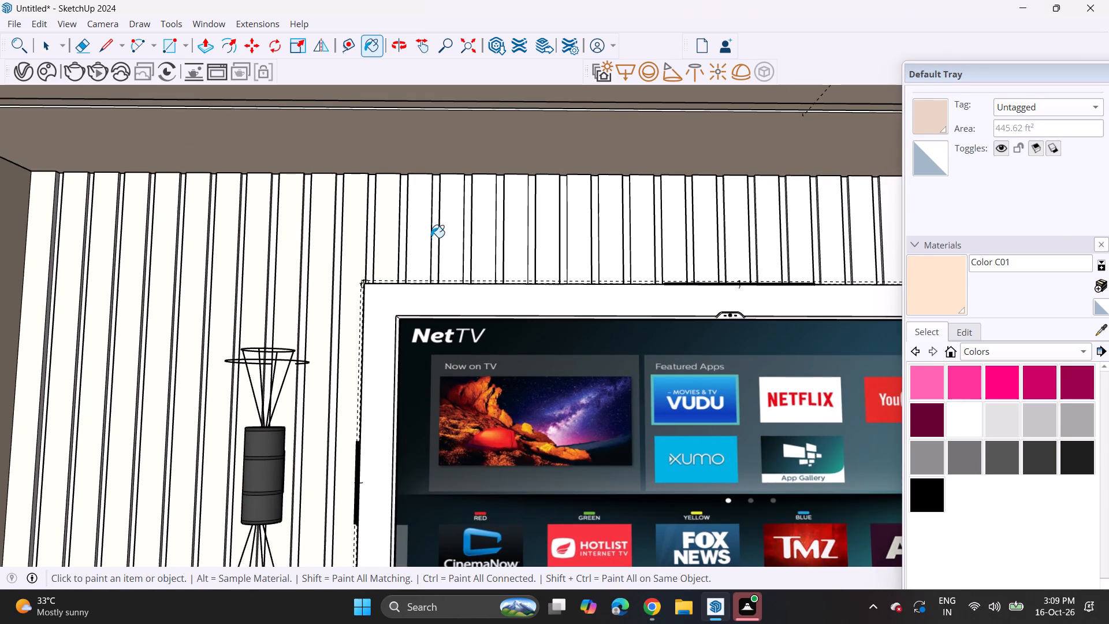
pyautogui.click(425, 234)
pyautogui.click(449, 232)
pyautogui.click(487, 254)
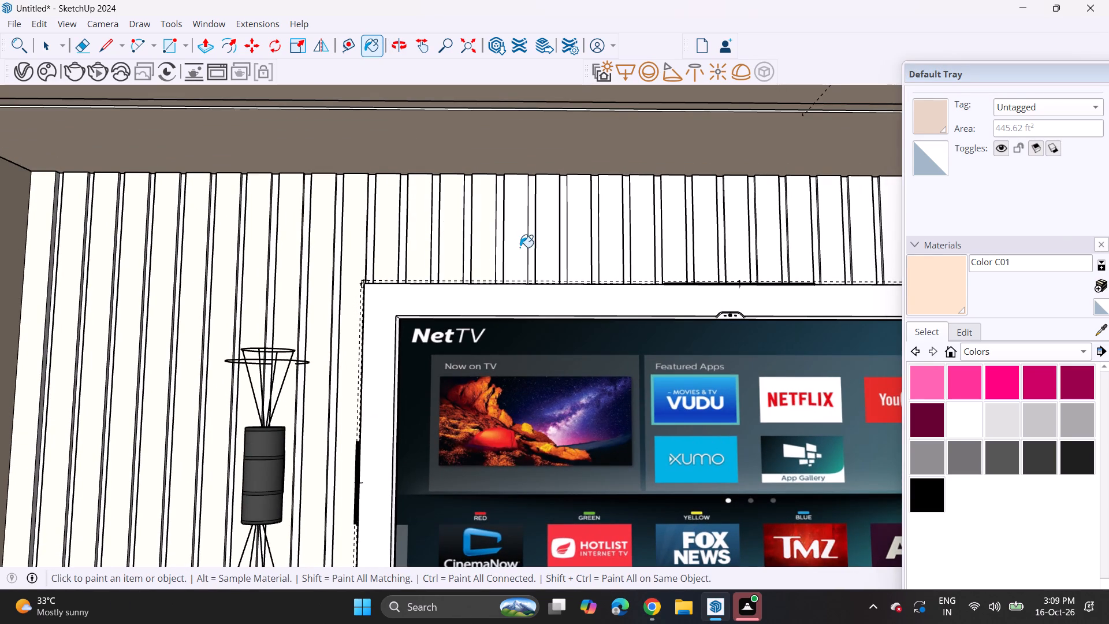
pyautogui.click(520, 247)
pyautogui.click(544, 239)
pyautogui.click(583, 234)
pyautogui.click(604, 248)
pyautogui.click(651, 253)
pyautogui.click(680, 250)
pyautogui.click(698, 251)
# Paint the remaining wall slats above the TV with Color C01, from its middle to the frame's right corner.
pyautogui.moveTo(732, 266); pyautogui.dragTo(698, 266, button='middle')
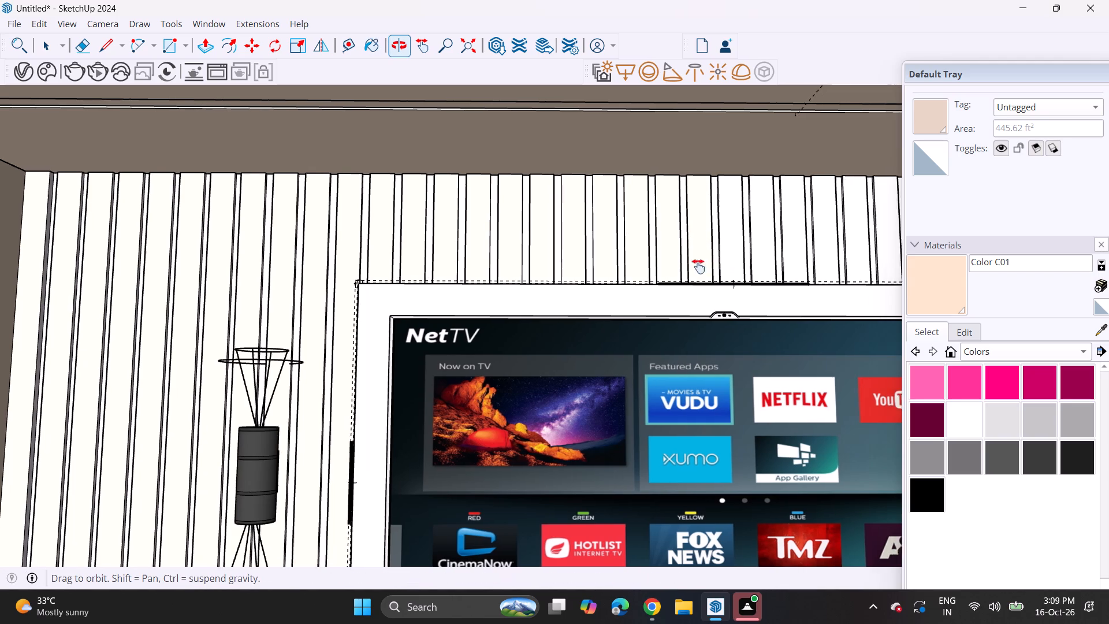
pyautogui.moveTo(698, 266); pyautogui.dragTo(454, 272, button='middle')
pyautogui.click(455, 264)
pyautogui.click(490, 257)
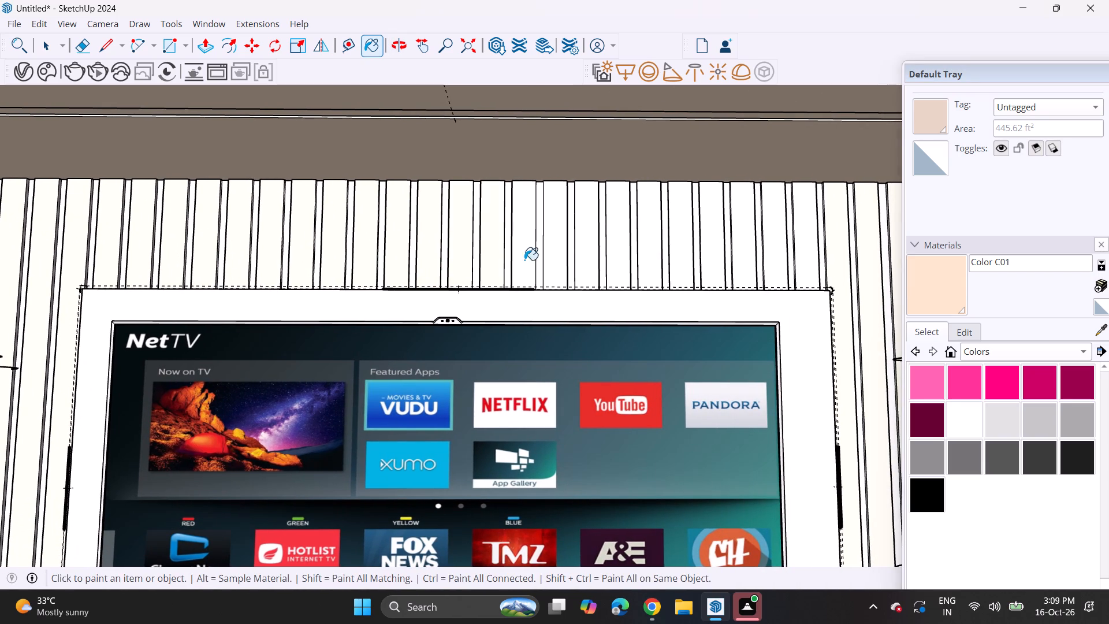
pyautogui.click(524, 260)
pyautogui.click(563, 263)
pyautogui.moveTo(577, 260); pyautogui.dragTo(601, 259)
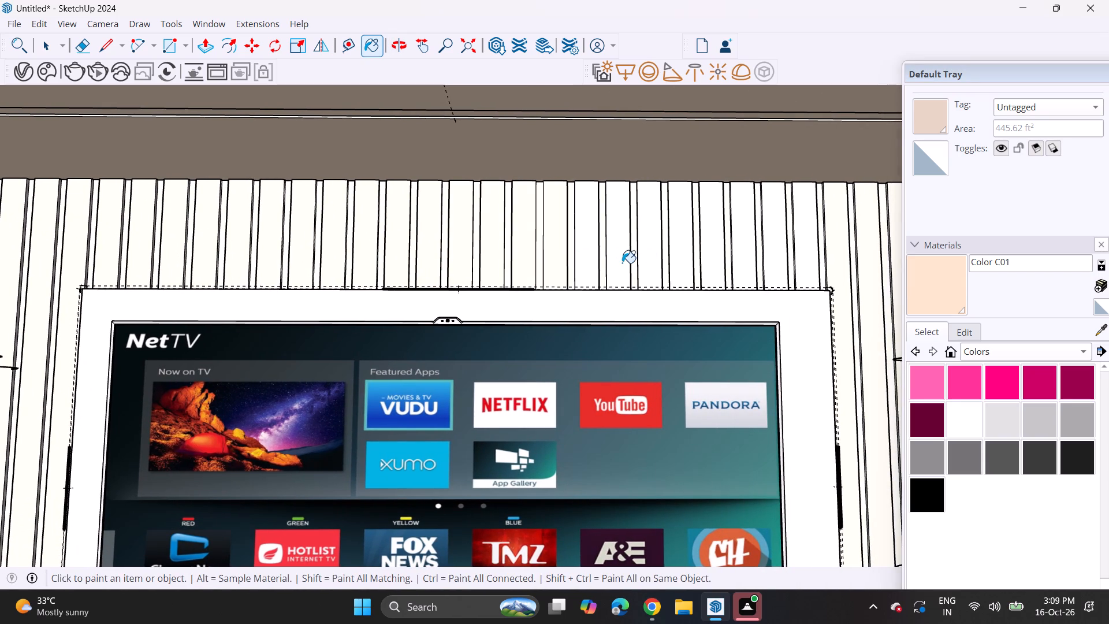
pyautogui.click(622, 263)
pyautogui.click(589, 251)
pyautogui.click(651, 250)
pyautogui.click(681, 255)
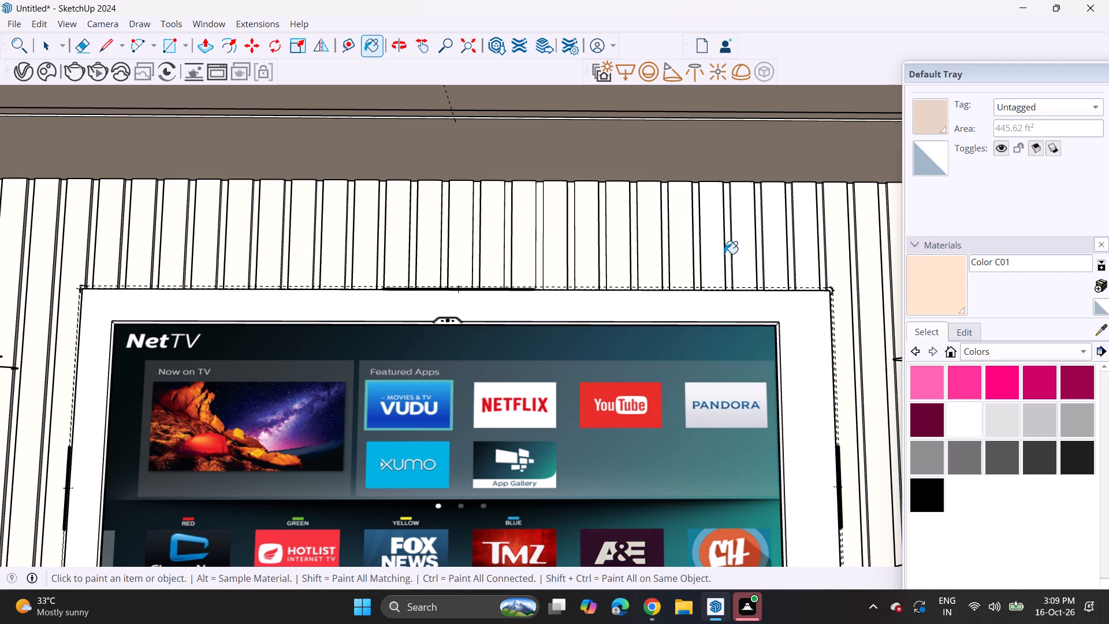
pyautogui.click(724, 254)
pyautogui.moveTo(710, 266); pyautogui.dragTo(717, 266)
pyautogui.click(756, 254)
pyautogui.click(780, 269)
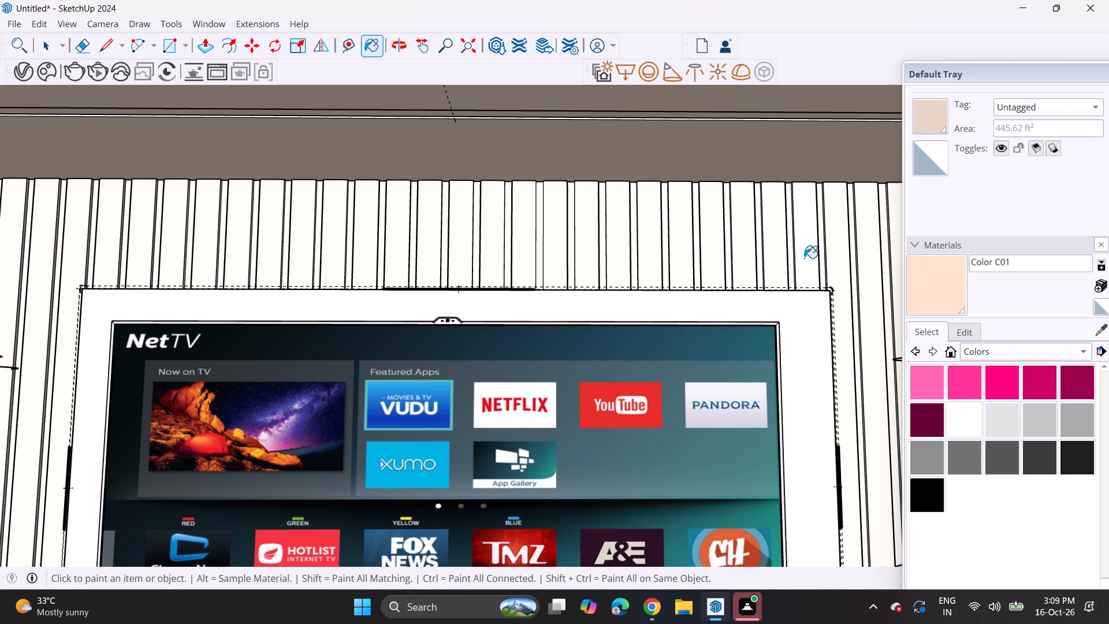
pyautogui.click(804, 258)
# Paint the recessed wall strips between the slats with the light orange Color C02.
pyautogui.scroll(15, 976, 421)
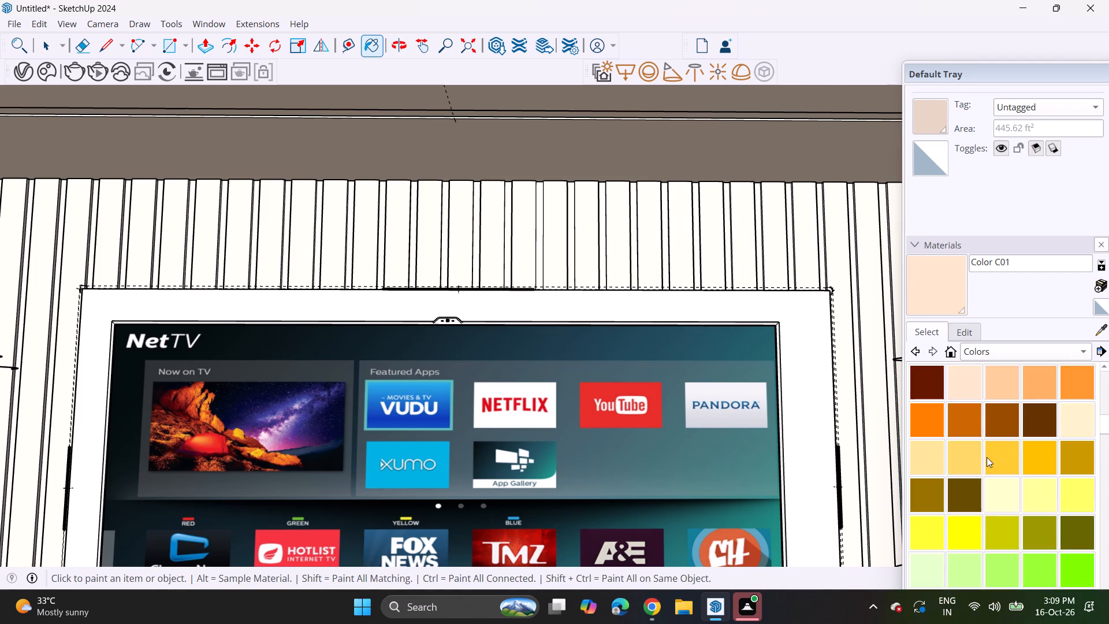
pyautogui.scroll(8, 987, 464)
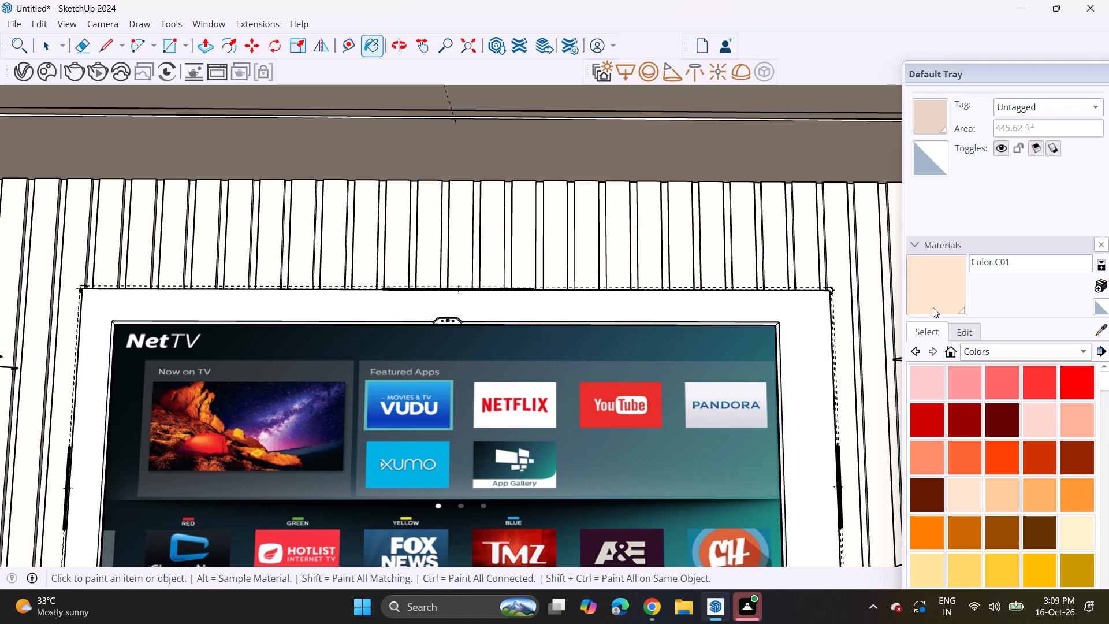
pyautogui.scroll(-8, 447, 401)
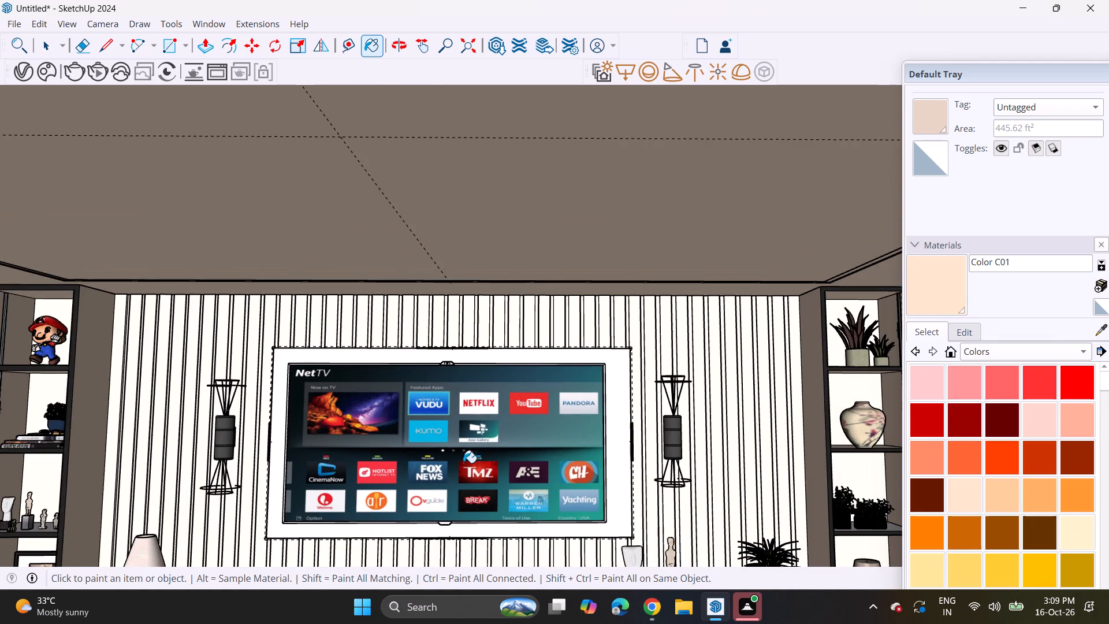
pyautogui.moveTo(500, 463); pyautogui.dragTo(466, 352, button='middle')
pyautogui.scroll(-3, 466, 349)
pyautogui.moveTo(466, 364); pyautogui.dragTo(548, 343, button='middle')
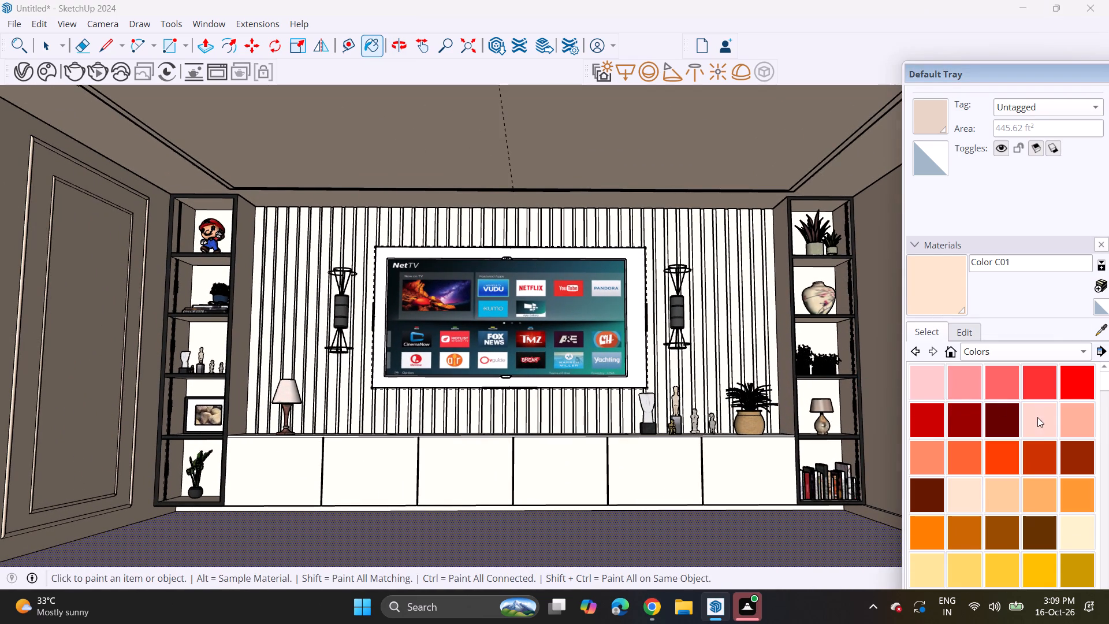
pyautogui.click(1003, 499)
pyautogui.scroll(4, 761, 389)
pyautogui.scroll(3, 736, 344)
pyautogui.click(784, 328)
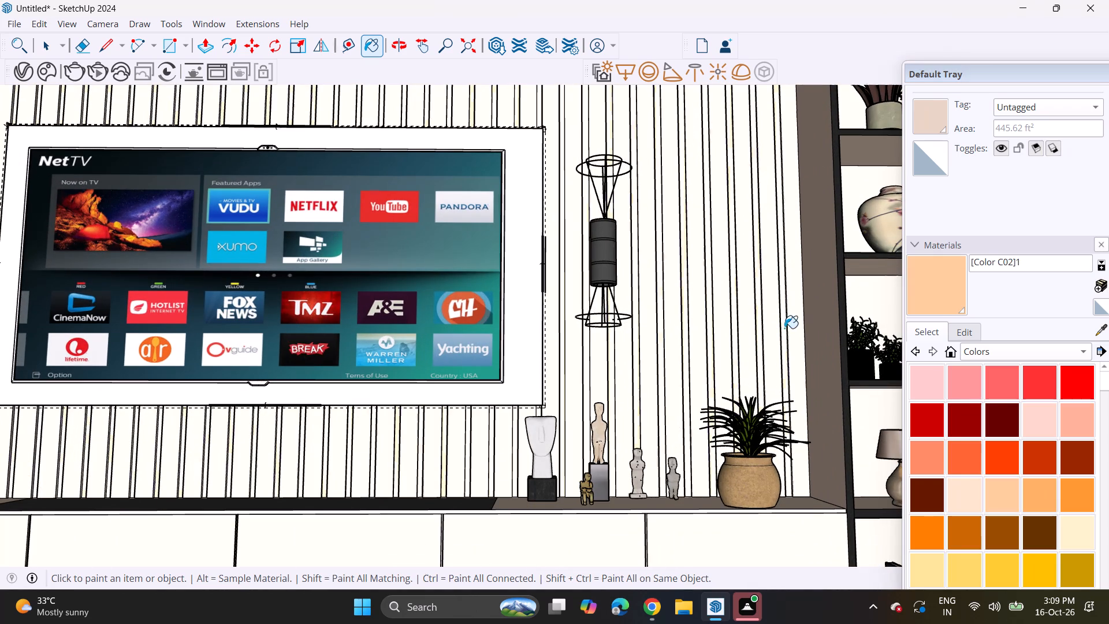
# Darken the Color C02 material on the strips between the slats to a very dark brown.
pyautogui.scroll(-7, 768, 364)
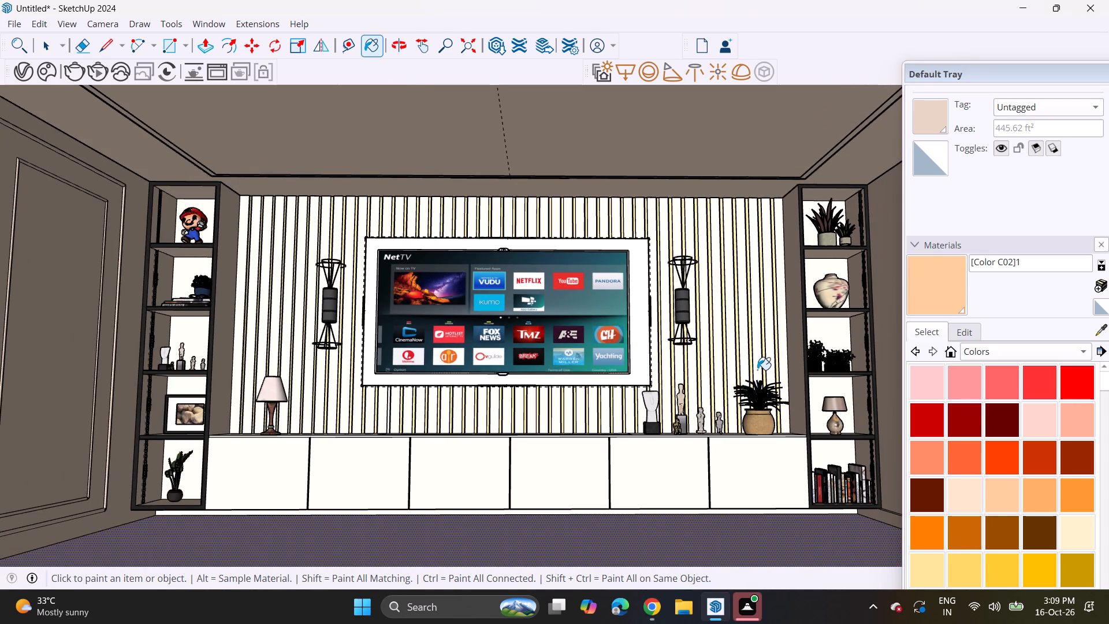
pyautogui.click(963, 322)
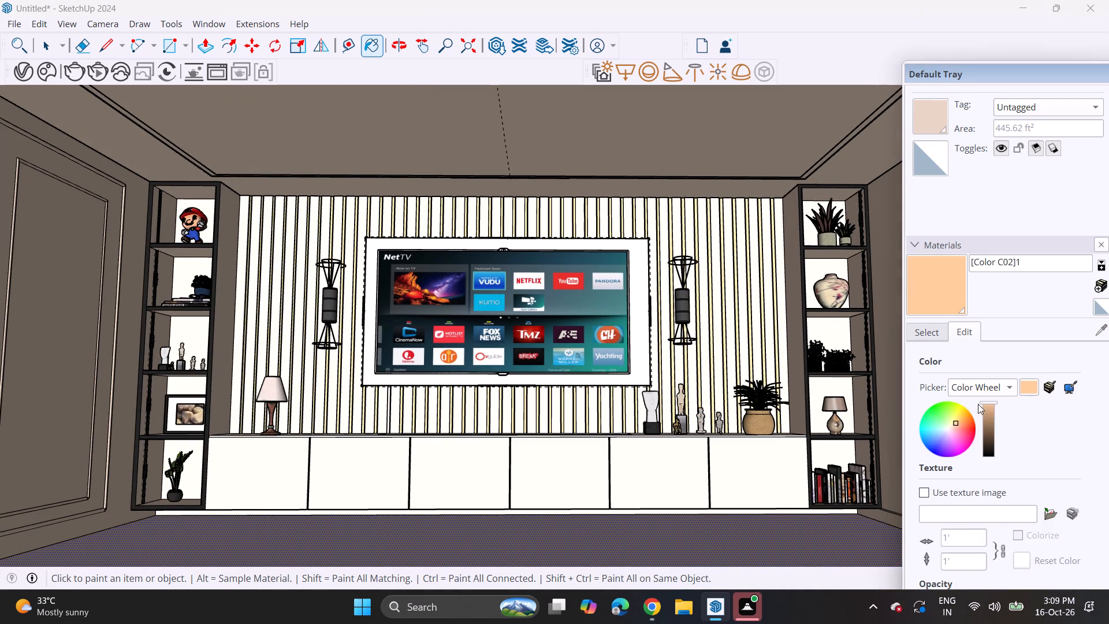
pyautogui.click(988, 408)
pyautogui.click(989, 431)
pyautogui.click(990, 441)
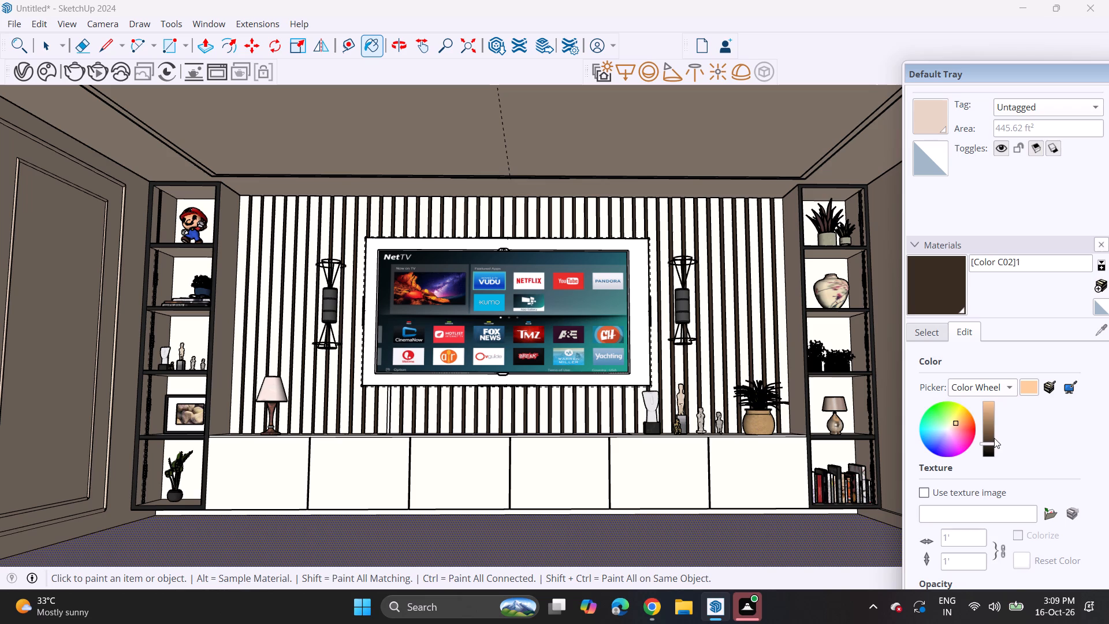
# Paint the recessed wall strips between the slats with the cream Color D01.
pyautogui.click(936, 332)
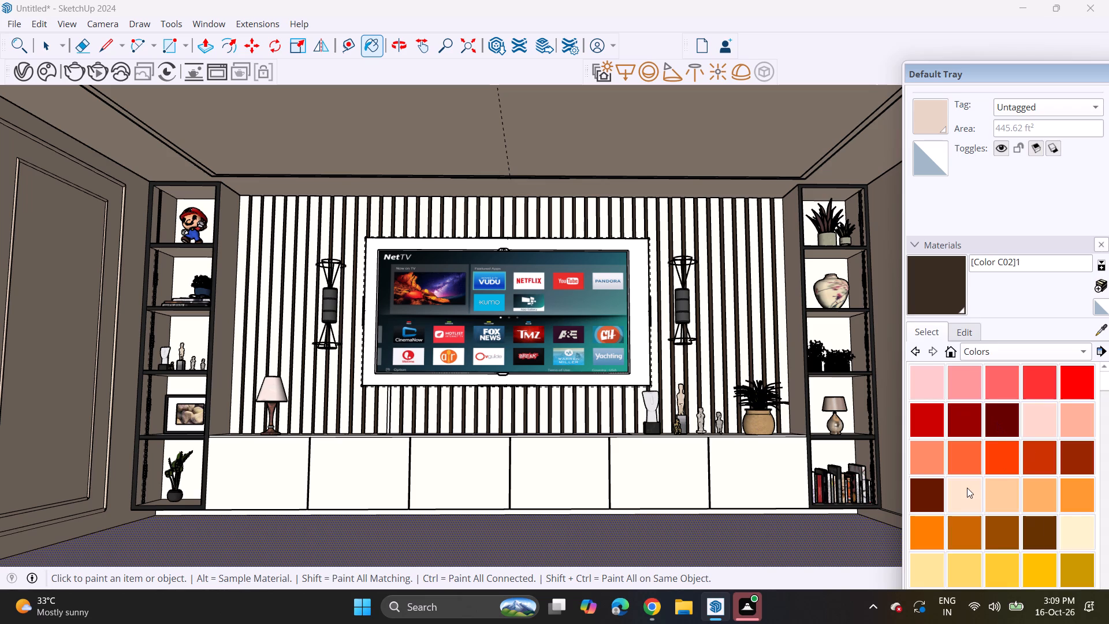
pyautogui.click(1073, 531)
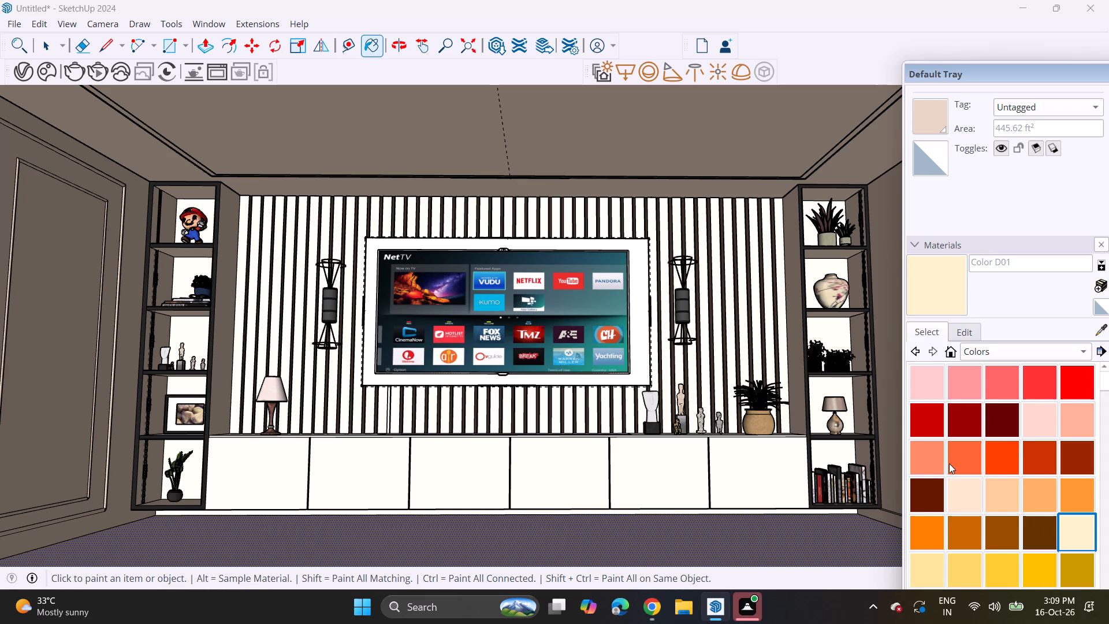
pyautogui.click(777, 356)
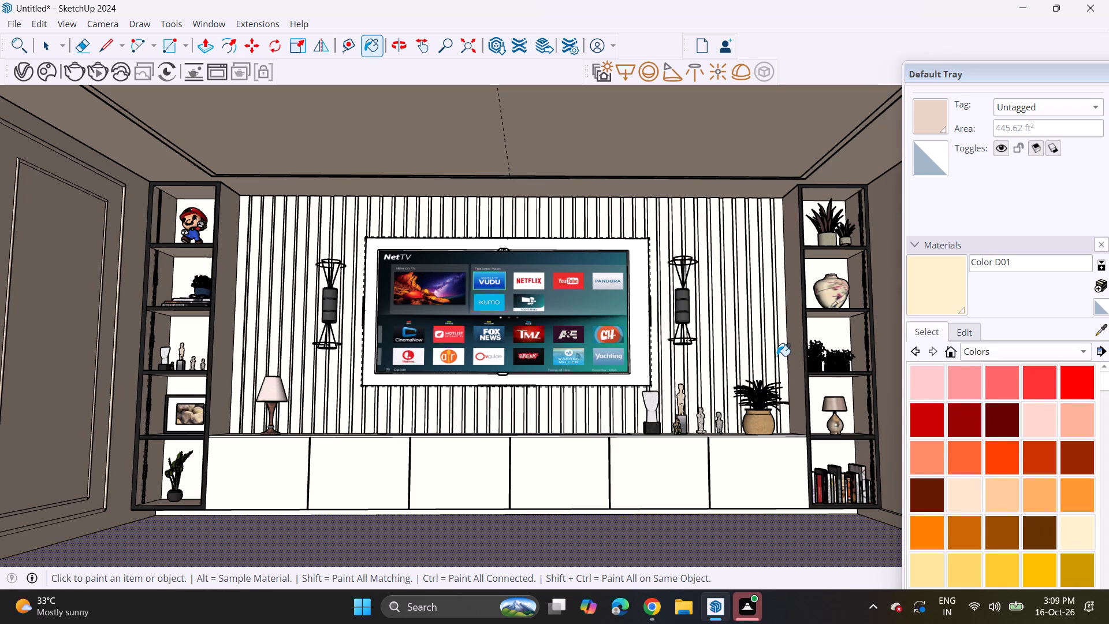
# Darken the Color D01 material on the strips between the slats to a muted greyish beige.
pyautogui.click(966, 338)
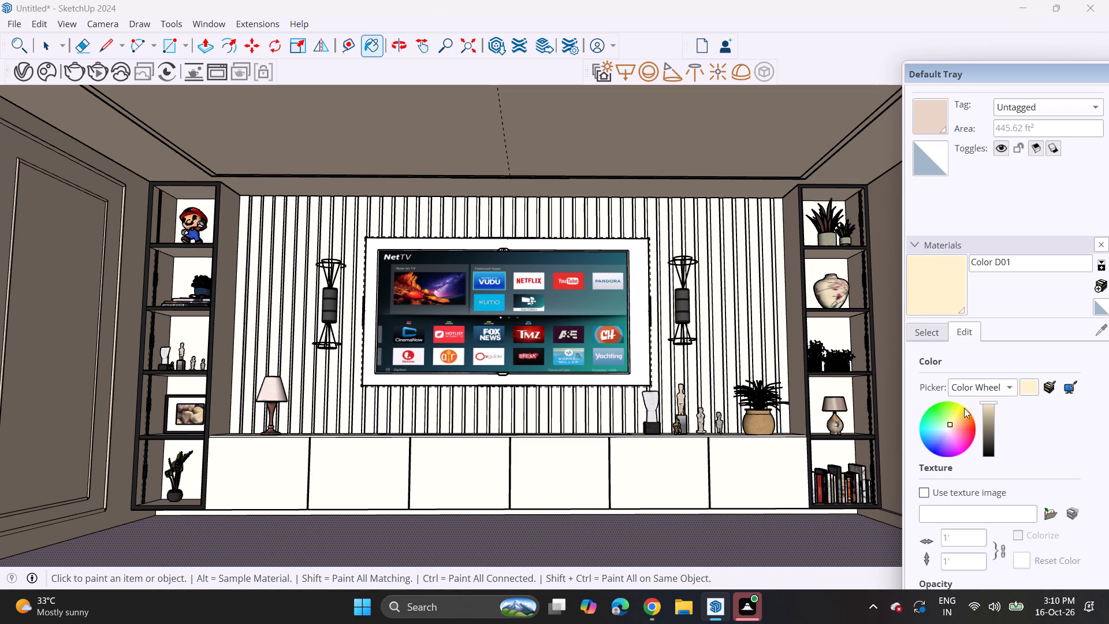
pyautogui.click(983, 414)
pyautogui.click(985, 420)
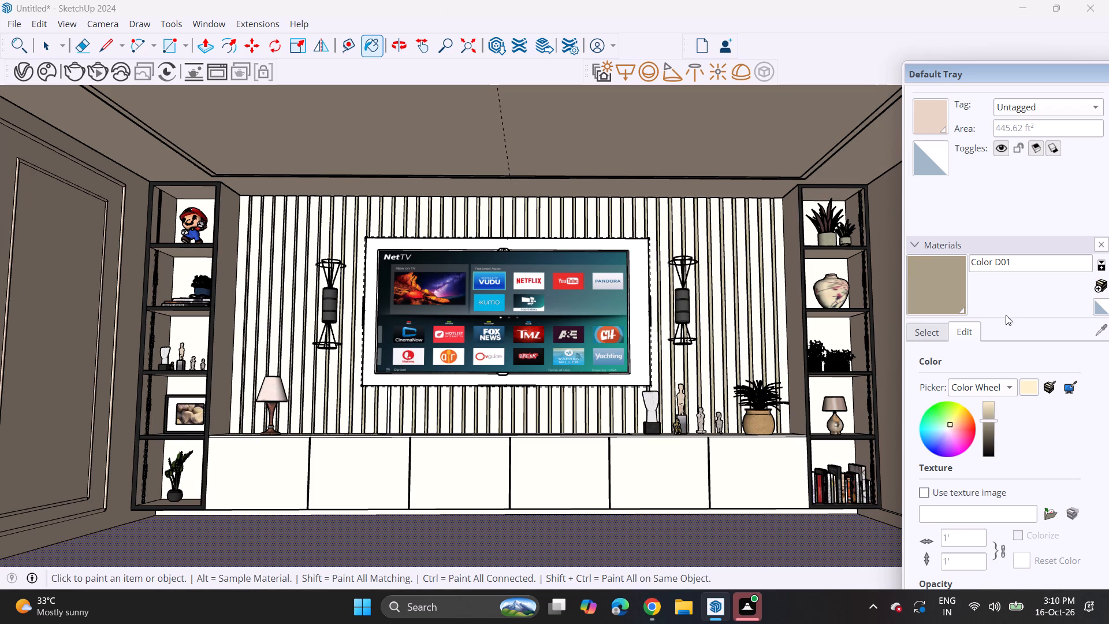
# Uncover more of the model and frame the TV wall head-on with both shelving units in view.
pyautogui.moveTo(941, 69); pyautogui.dragTo(1050, 52)
pyautogui.moveTo(480, 316); pyautogui.dragTo(486, 315, button='middle')
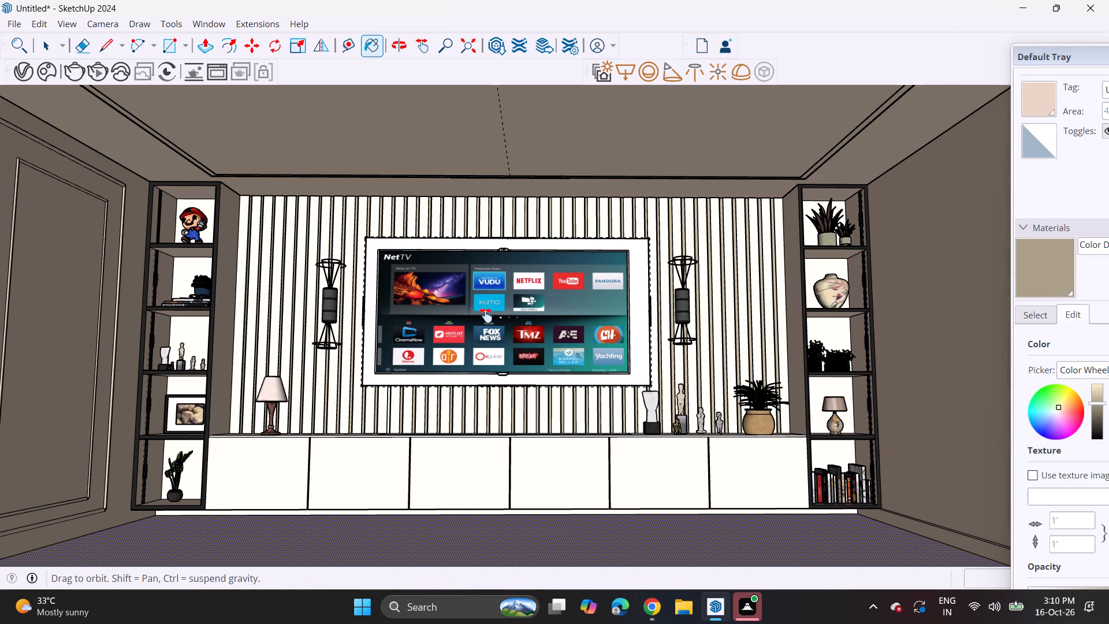
pyautogui.moveTo(486, 315); pyautogui.dragTo(545, 314, button='middle')
pyautogui.moveTo(544, 315); pyautogui.dragTo(520, 325, button='middle')
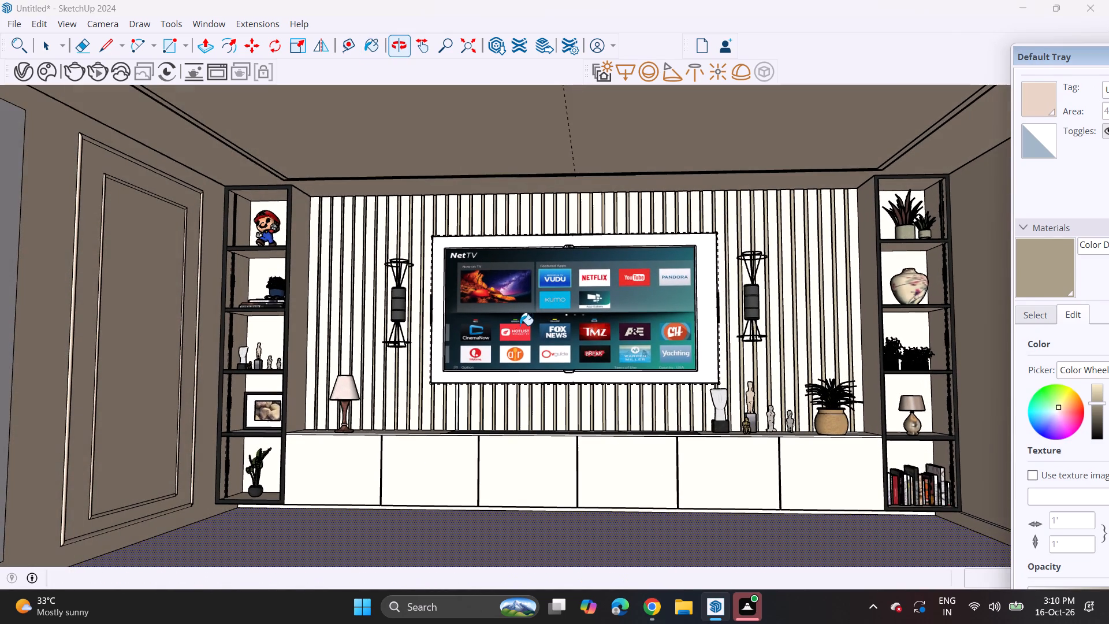
pyautogui.moveTo(515, 317); pyautogui.dragTo(490, 325, button='middle')
pyautogui.moveTo(487, 327); pyautogui.dragTo(508, 330, button='middle')
pyautogui.moveTo(506, 336); pyautogui.dragTo(506, 337, button='middle')
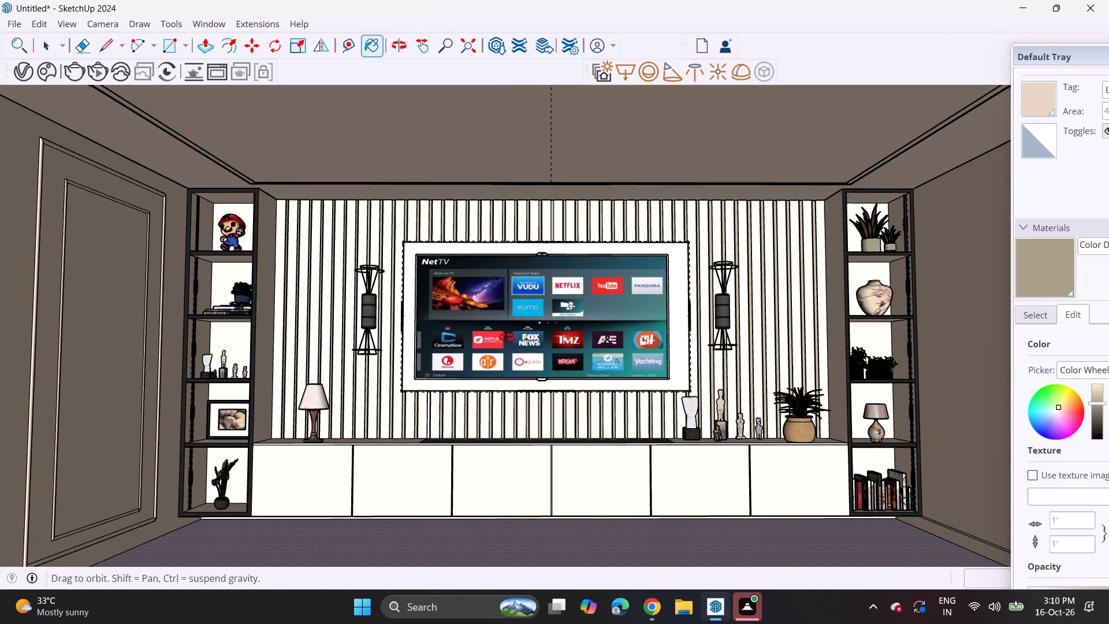
pyautogui.moveTo(506, 337); pyautogui.dragTo(509, 345, button='middle')
pyautogui.keyDown('shift'); pyautogui.moveTo(509, 354); pyautogui.dragTo(508, 332, button='middle'); pyautogui.keyUp('shift')
pyautogui.keyDown('shift'); pyautogui.scroll(1, 508, 354); pyautogui.keyUp('shift')
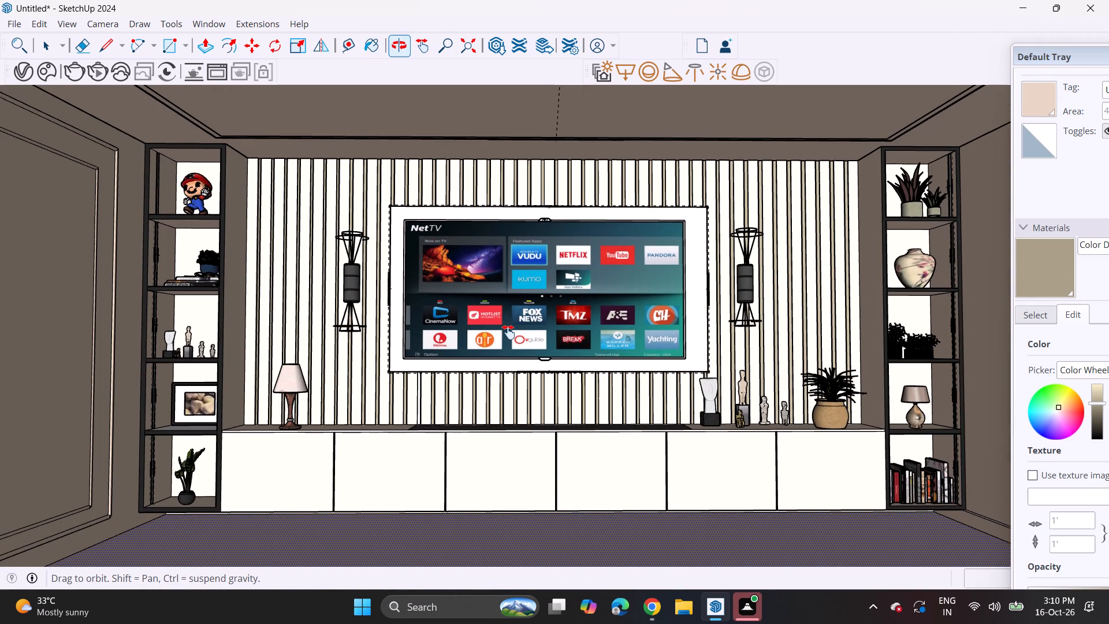
pyautogui.keyDown('shift'); pyautogui.moveTo(508, 332); pyautogui.dragTo(508, 322, button='middle'); pyautogui.keyUp('shift')
pyautogui.moveTo(508, 322); pyautogui.dragTo(502, 306, button='middle')
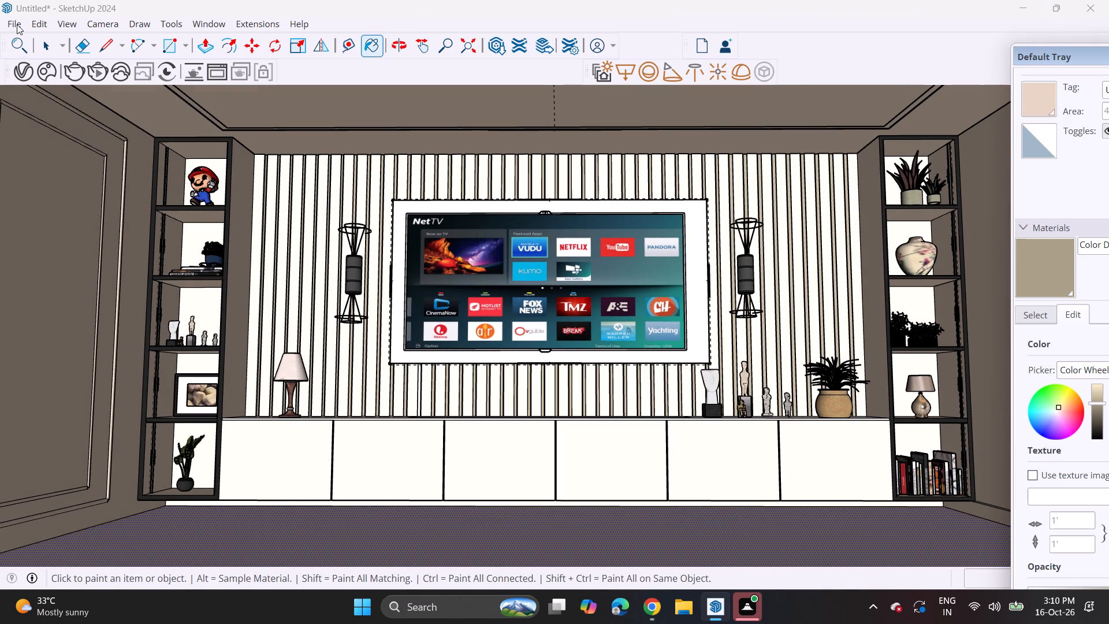
# Set the V-Ray render quality to Medium+.
pyautogui.click(17, 82)
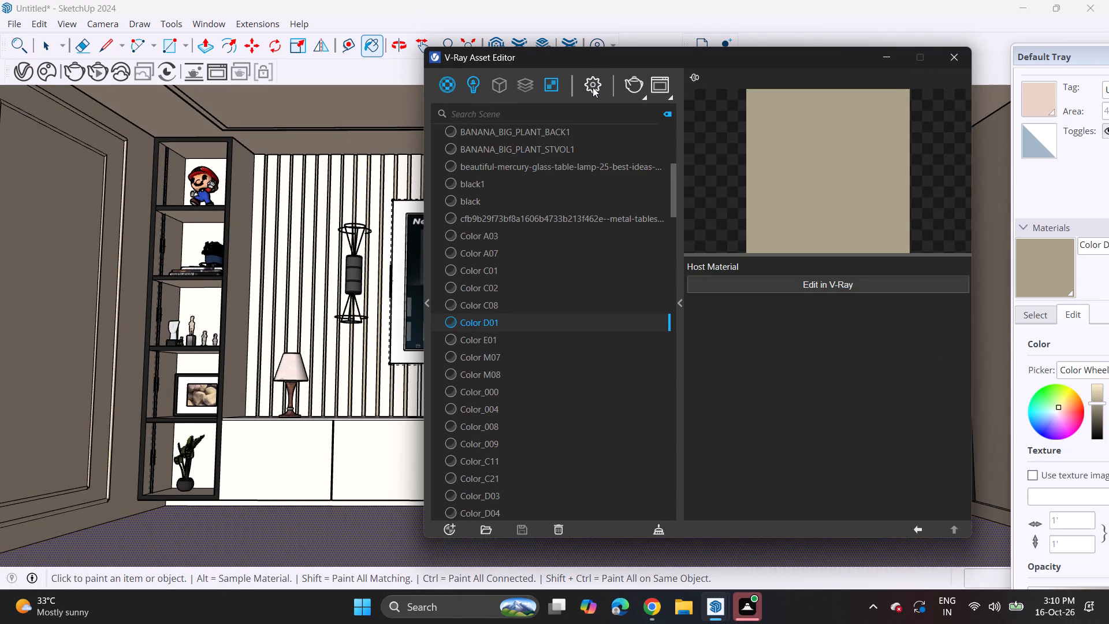
pyautogui.click(593, 87)
pyautogui.click(632, 177)
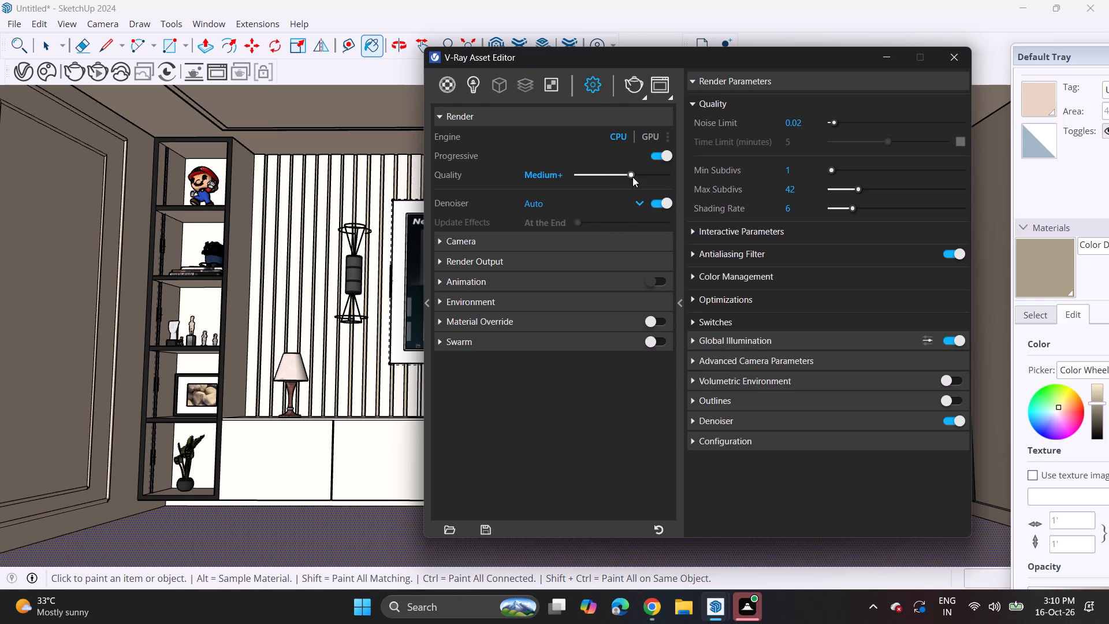
# Set the V-Ray camera's exposure value to 14.
pyautogui.click(580, 240)
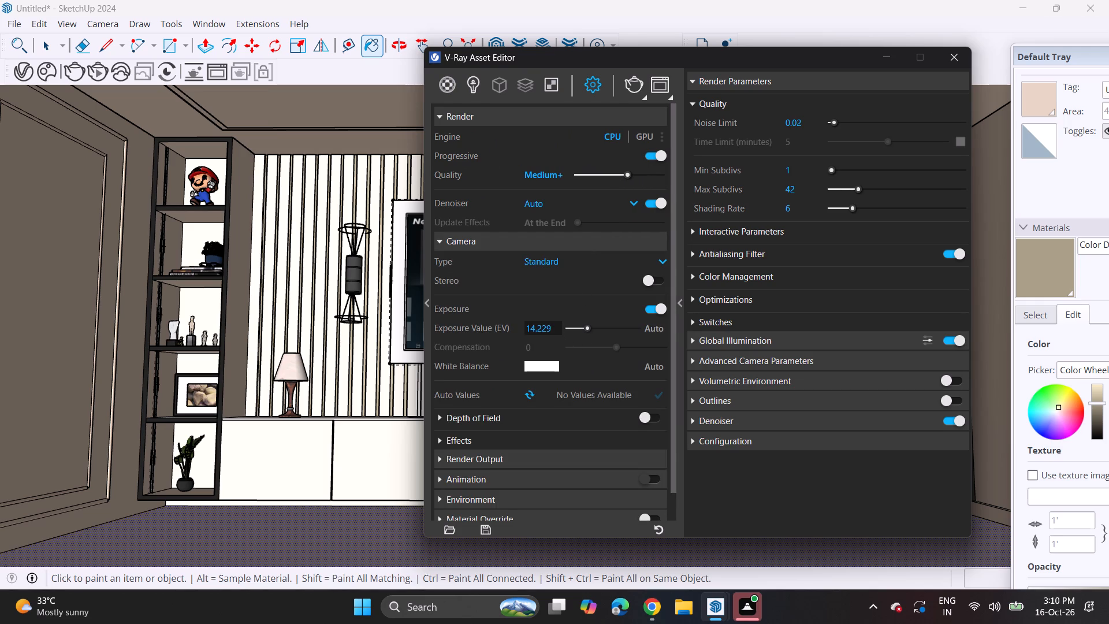
pyautogui.click(554, 325)
pyautogui.press('BackSpace')
pyautogui.press('BackSpace')
pyautogui.press('BackSpace')
pyautogui.press('BackSpace')
pyautogui.press('Return')
# Turn on the safe frame and set the render output's aspect ratio to 4:3 - Picture.
pyautogui.click(529, 465)
pyautogui.click(652, 478)
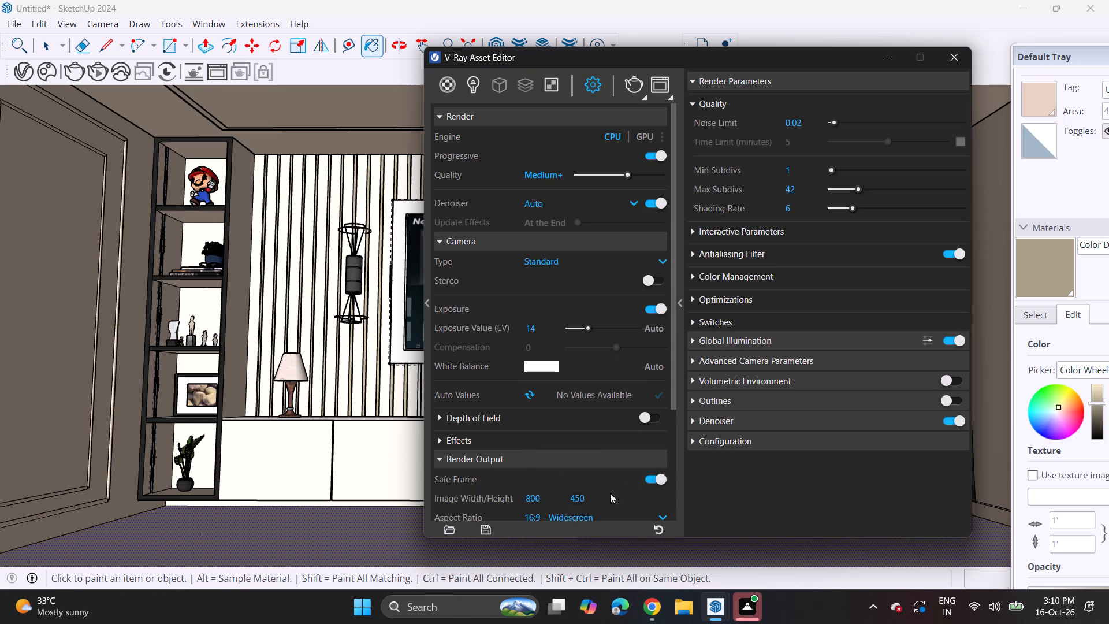
pyautogui.scroll(-3, 593, 497)
pyautogui.click(596, 373)
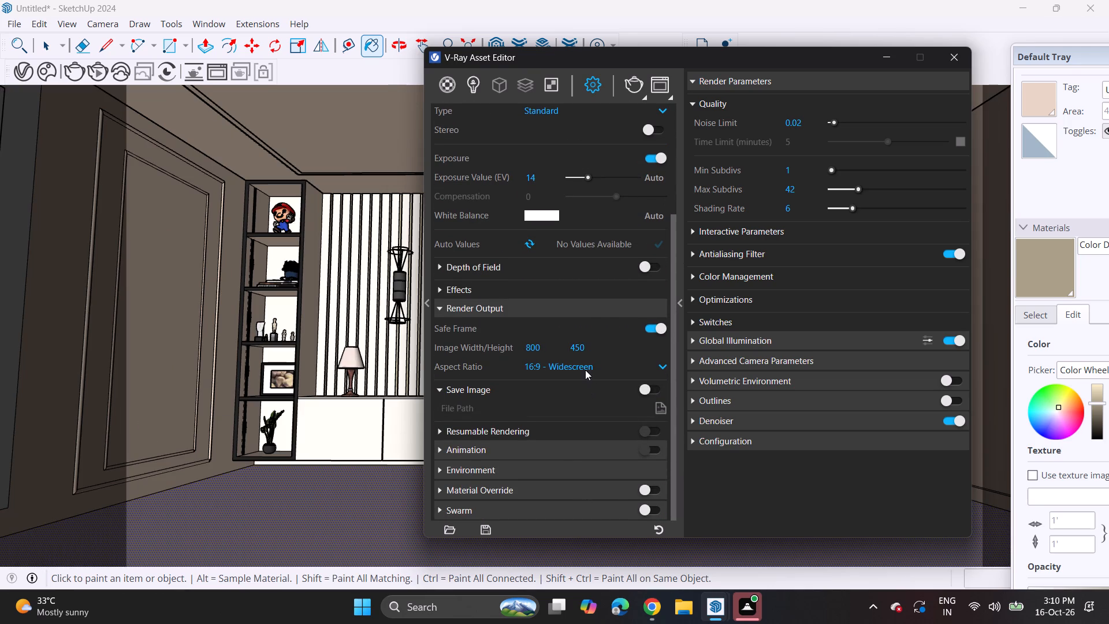
pyautogui.click(585, 370)
pyautogui.click(570, 428)
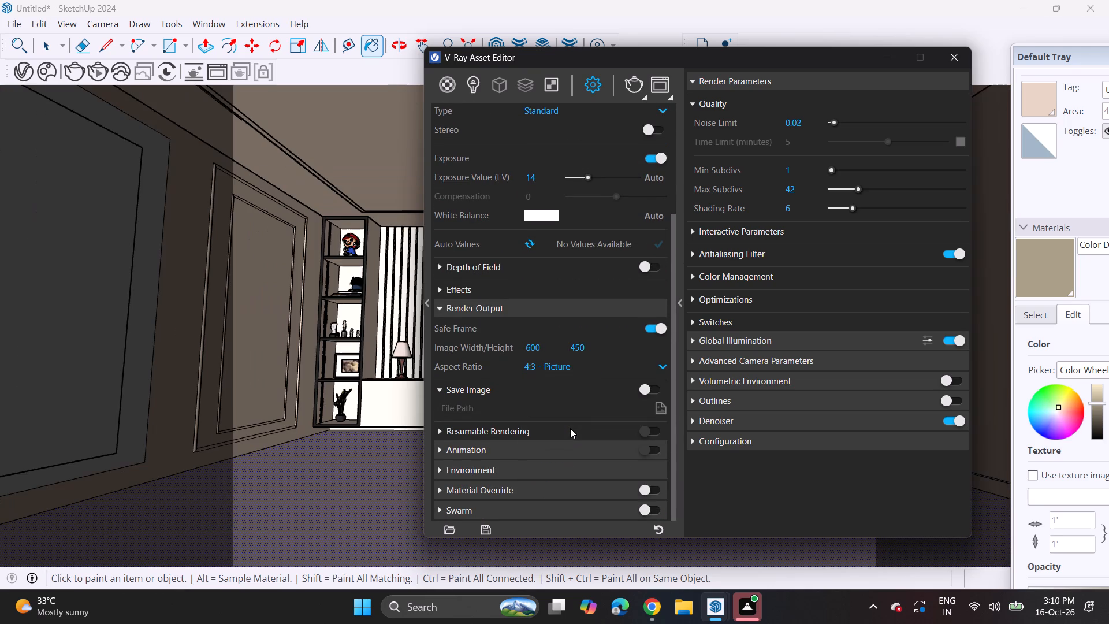
pyautogui.scroll(-3, 556, 454)
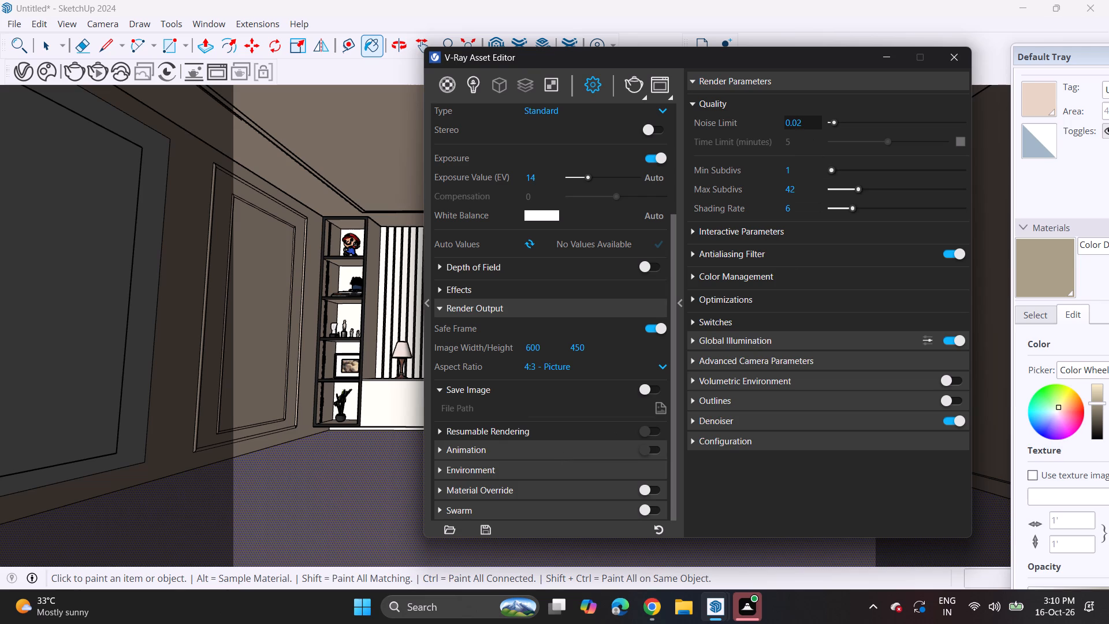
# Set the render quality's noise limit to 0.06.
pyautogui.click(811, 117)
pyautogui.press('BackSpace')
pyautogui.press('6')
pyautogui.click(799, 352)
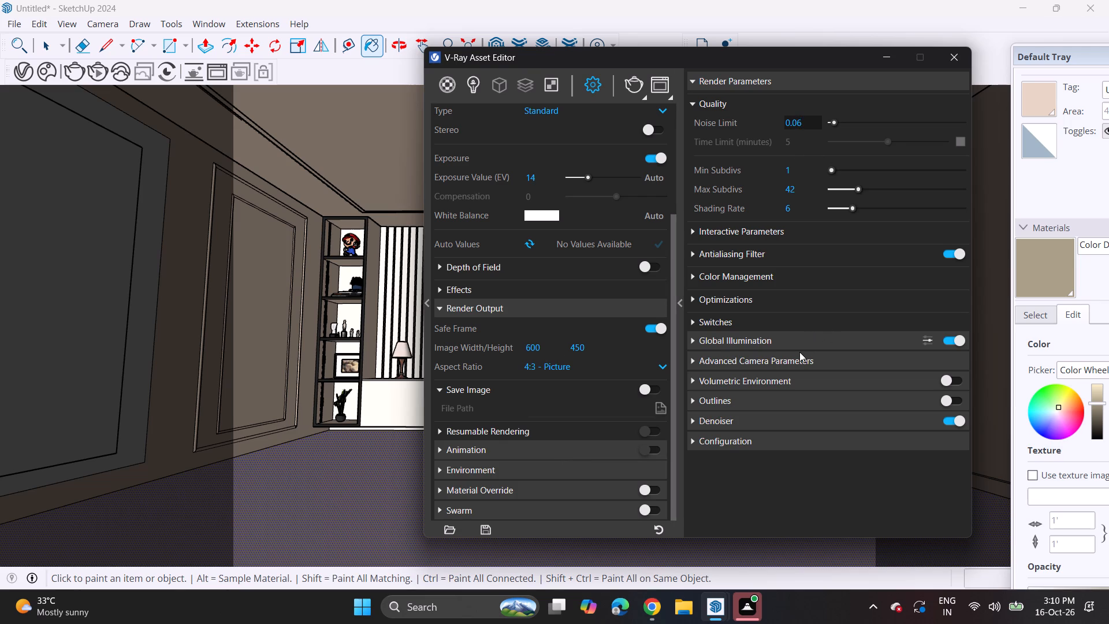
# Open the Global Illumination settings in the render parameters.
pyautogui.click(803, 341)
pyautogui.click(803, 365)
pyautogui.click(812, 381)
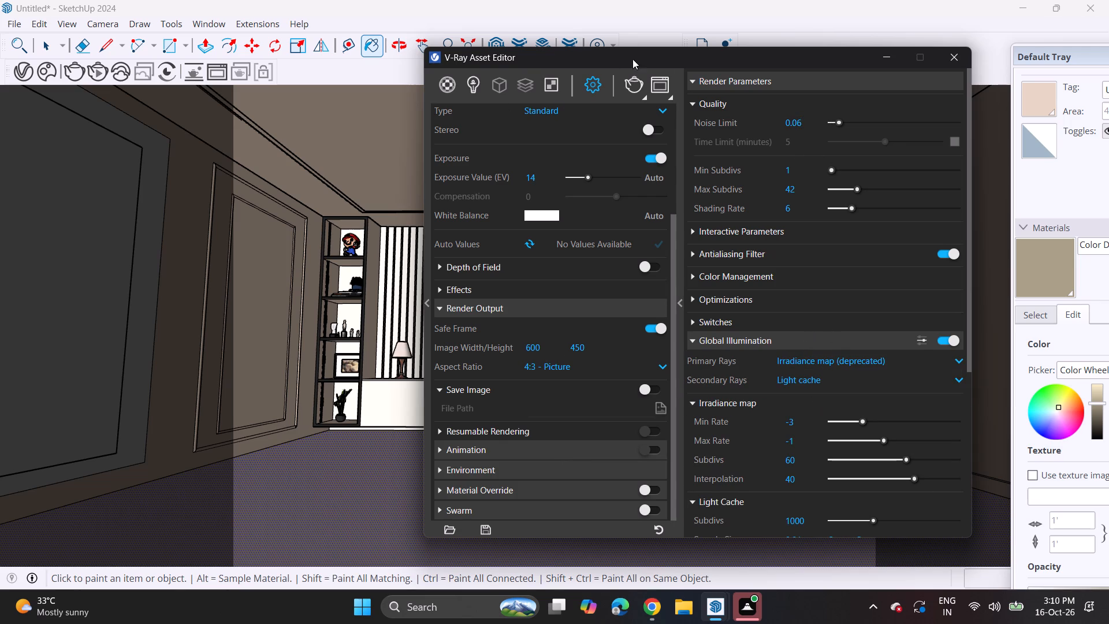
# Uncover the model and frame the TV wall with both shelving units inside the 4:3 safe frame.
pyautogui.moveTo(546, 59); pyautogui.dragTo(1103, 50)
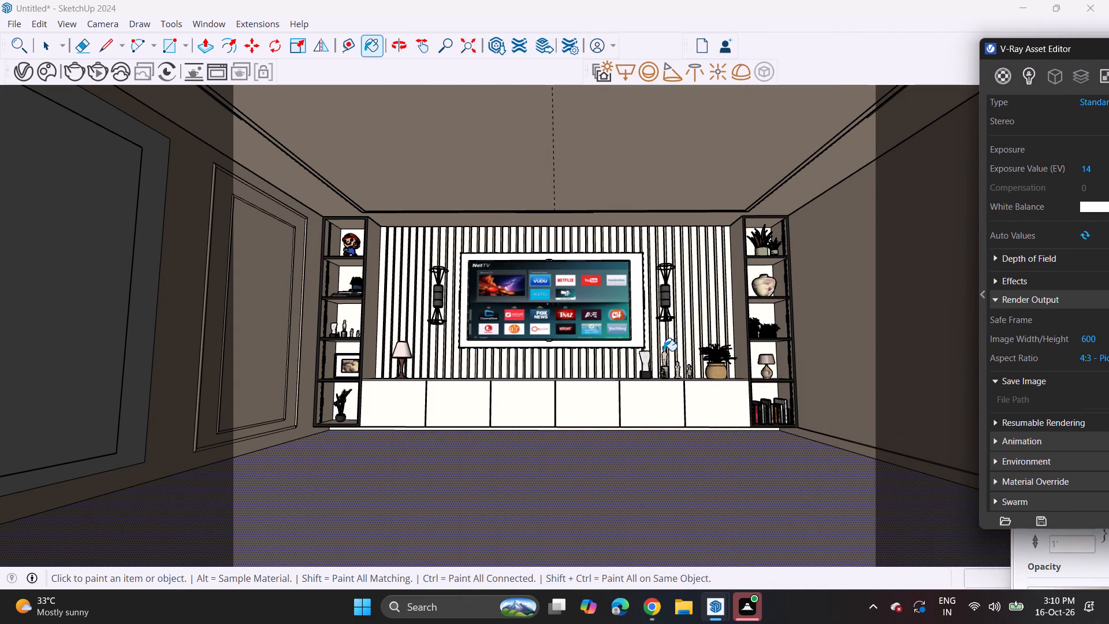
pyautogui.moveTo(659, 352); pyautogui.dragTo(667, 372, button='middle')
pyautogui.moveTo(637, 400); pyautogui.dragTo(645, 376, button='middle')
pyautogui.scroll(1, 631, 381)
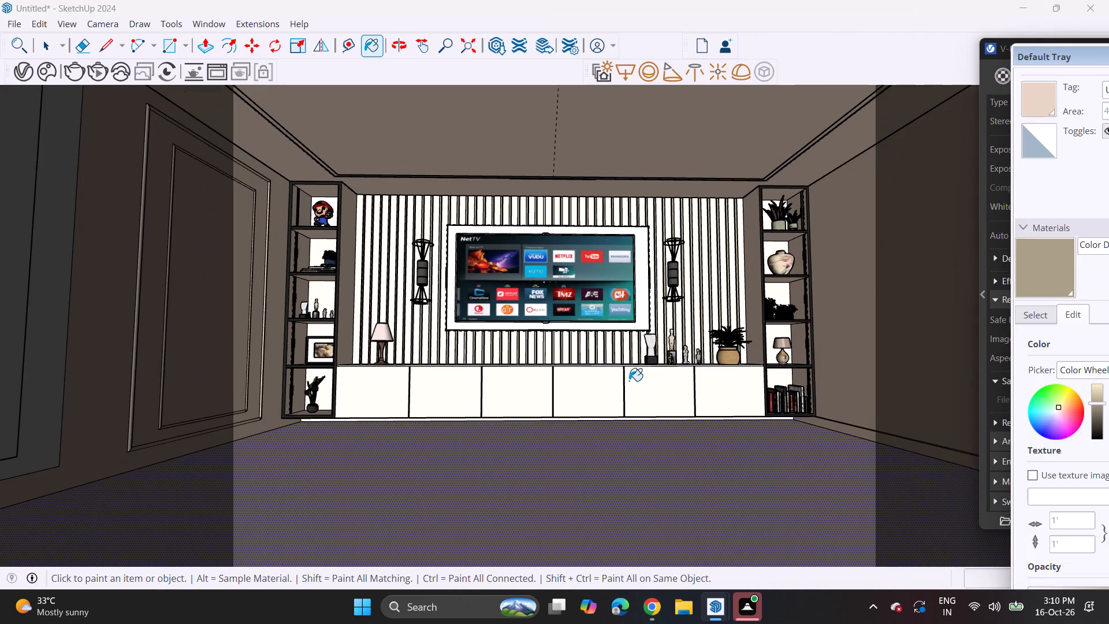
pyautogui.moveTo(619, 398); pyautogui.dragTo(619, 381, button='middle')
pyautogui.scroll(1, 619, 398)
pyautogui.keyDown('shift'); pyautogui.moveTo(619, 381); pyautogui.dragTo(649, 388, button='middle'); pyautogui.keyUp('shift')
pyautogui.moveTo(647, 389); pyautogui.dragTo(638, 466, button='middle')
pyautogui.moveTo(637, 448); pyautogui.dragTo(633, 390, button='middle')
pyautogui.moveTo(633, 387); pyautogui.dragTo(630, 333, button='middle')
pyautogui.keyDown('shift'); pyautogui.moveTo(628, 330); pyautogui.dragTo(622, 372, button='middle'); pyautogui.keyUp('shift')
pyautogui.moveTo(622, 372); pyautogui.dragTo(622, 351, button='middle')
pyautogui.moveTo(624, 351); pyautogui.dragTo(626, 344, button='middle')
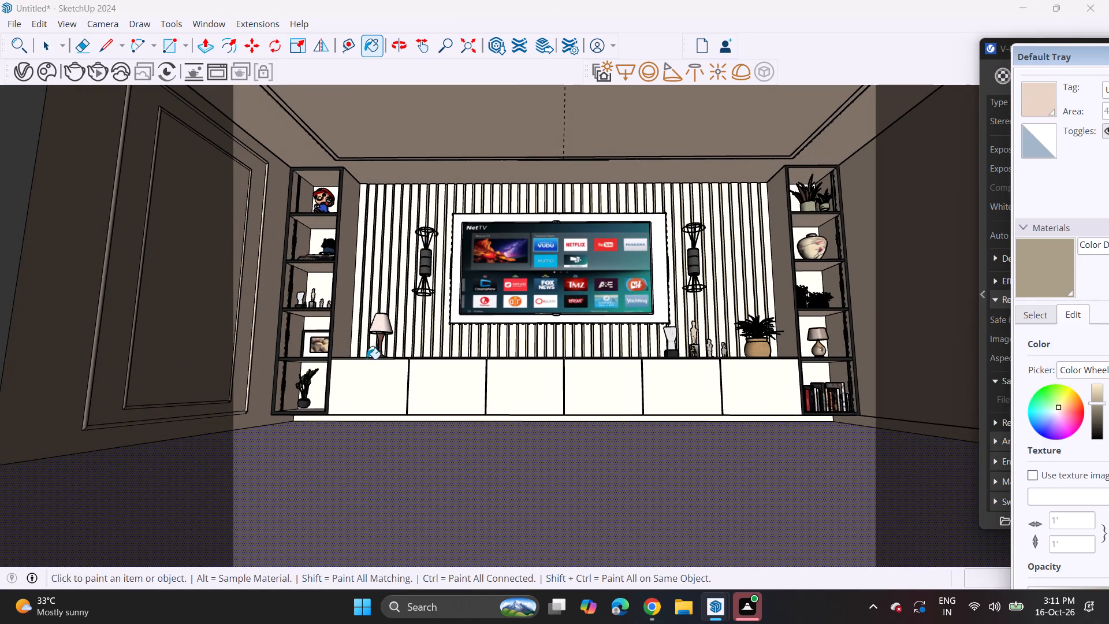
pyautogui.press('space')
# Save the model as tv unitt in the C:\VAMSHI INTERIOR folder.
pyautogui.click(20, 20)
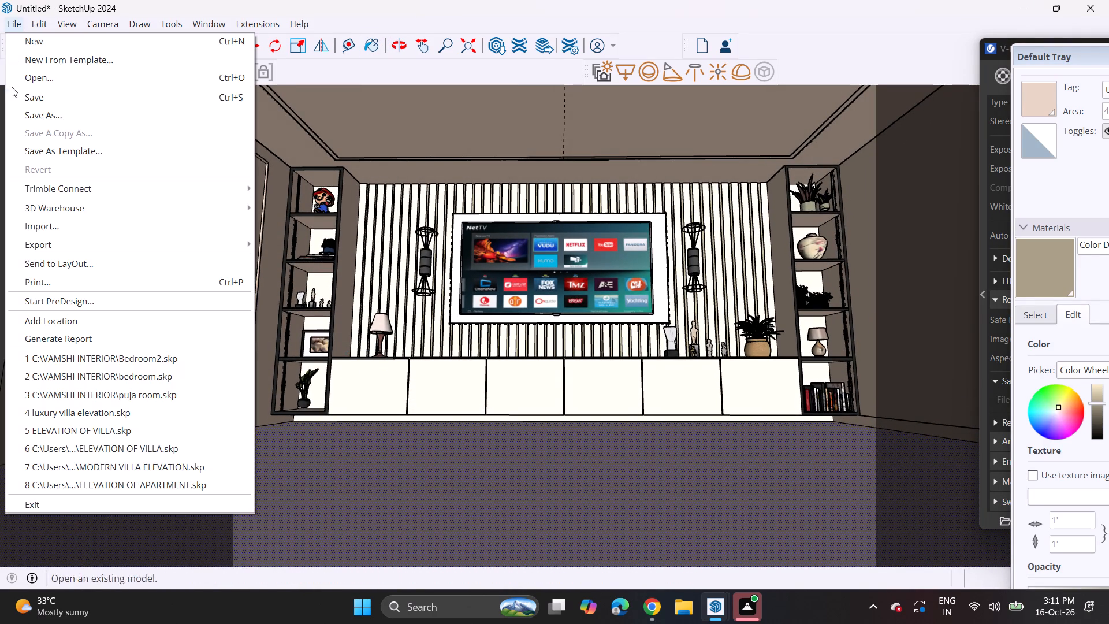
pyautogui.click(51, 118)
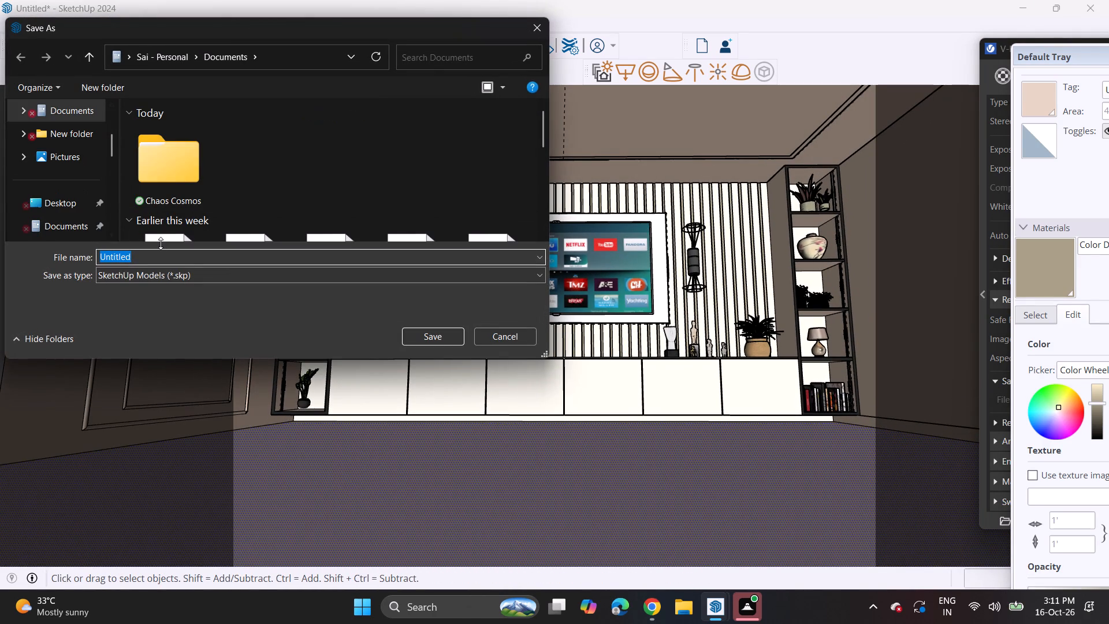
pyautogui.press('BackSpace')
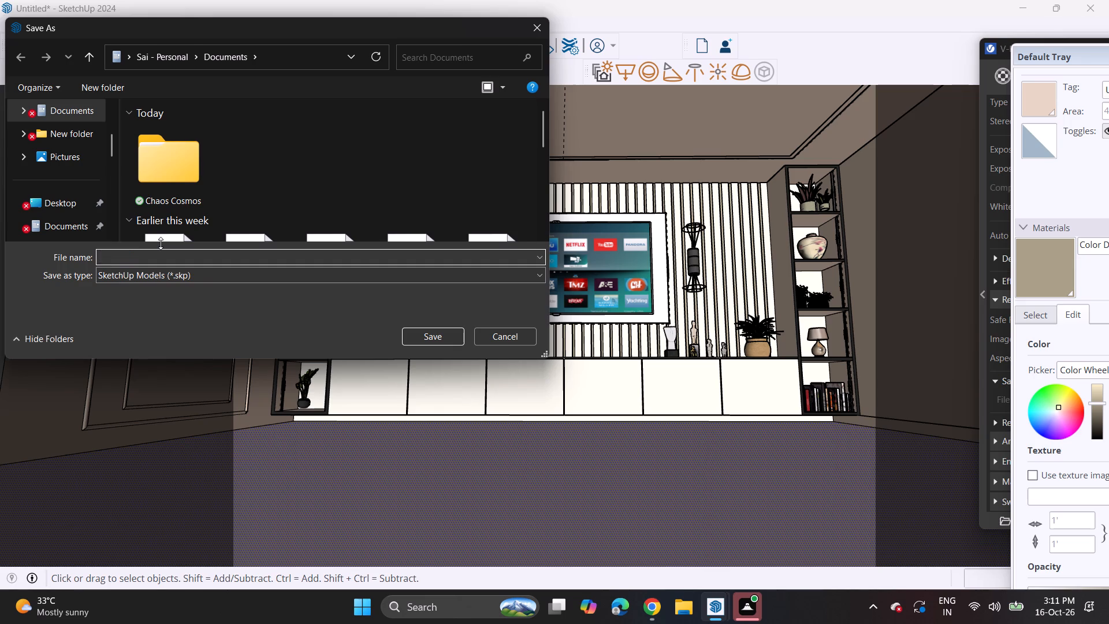
pyautogui.write('tv unit')
pyautogui.press('t')
pyautogui.click(348, 54)
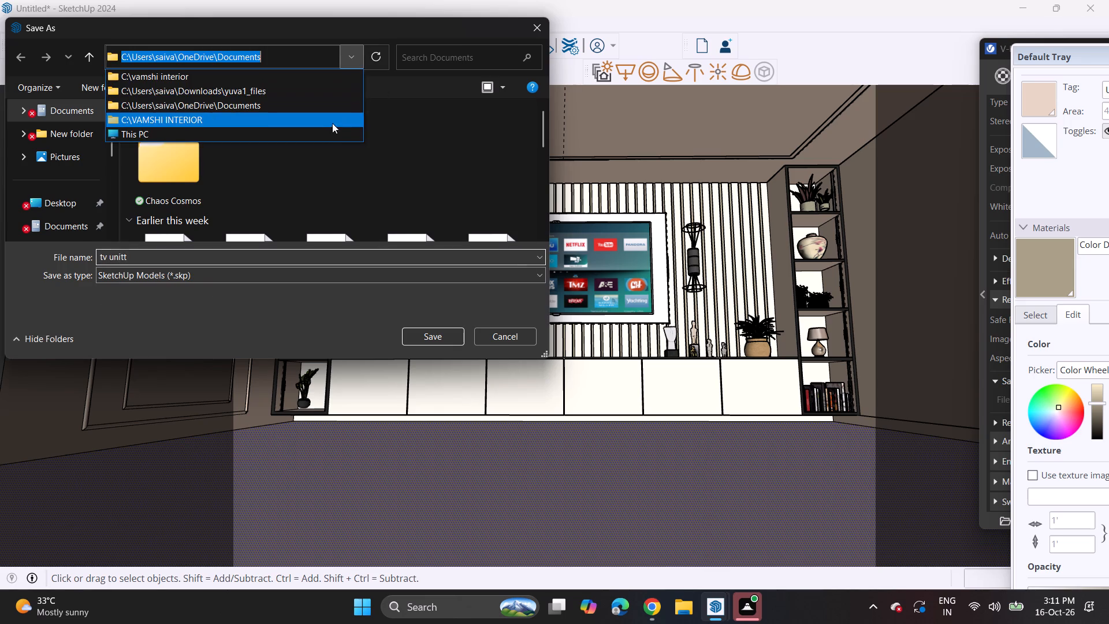
pyautogui.click(293, 120)
pyautogui.click(419, 335)
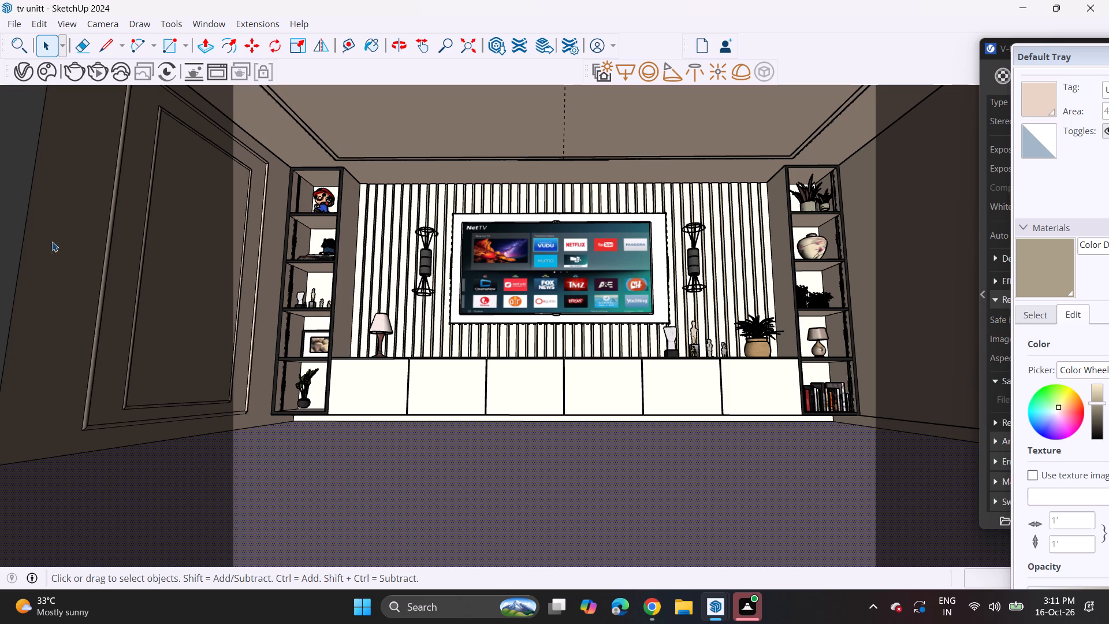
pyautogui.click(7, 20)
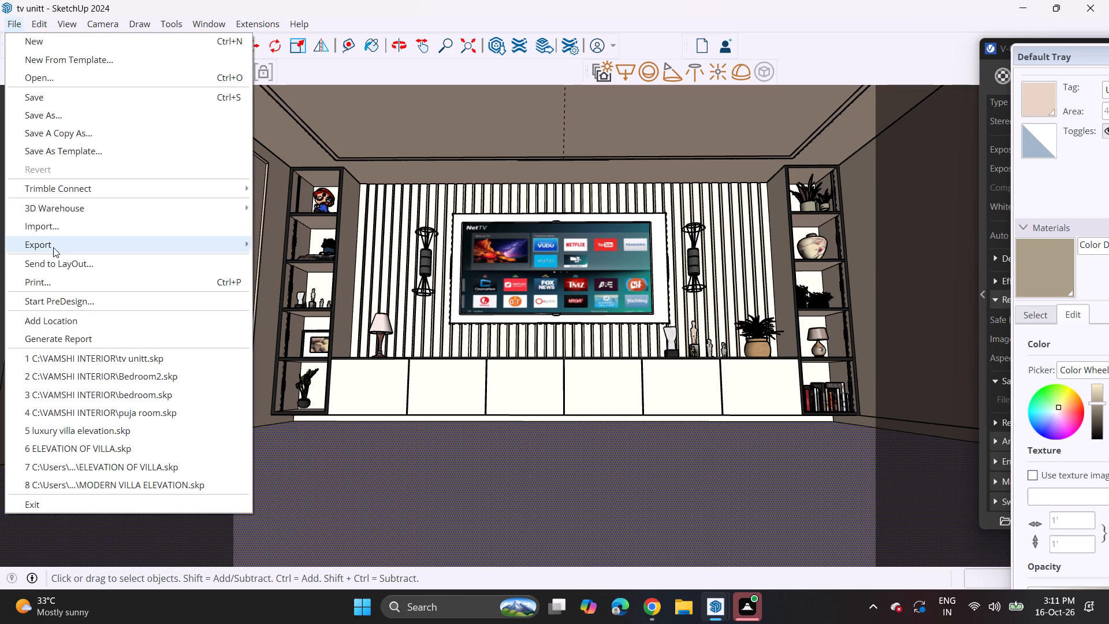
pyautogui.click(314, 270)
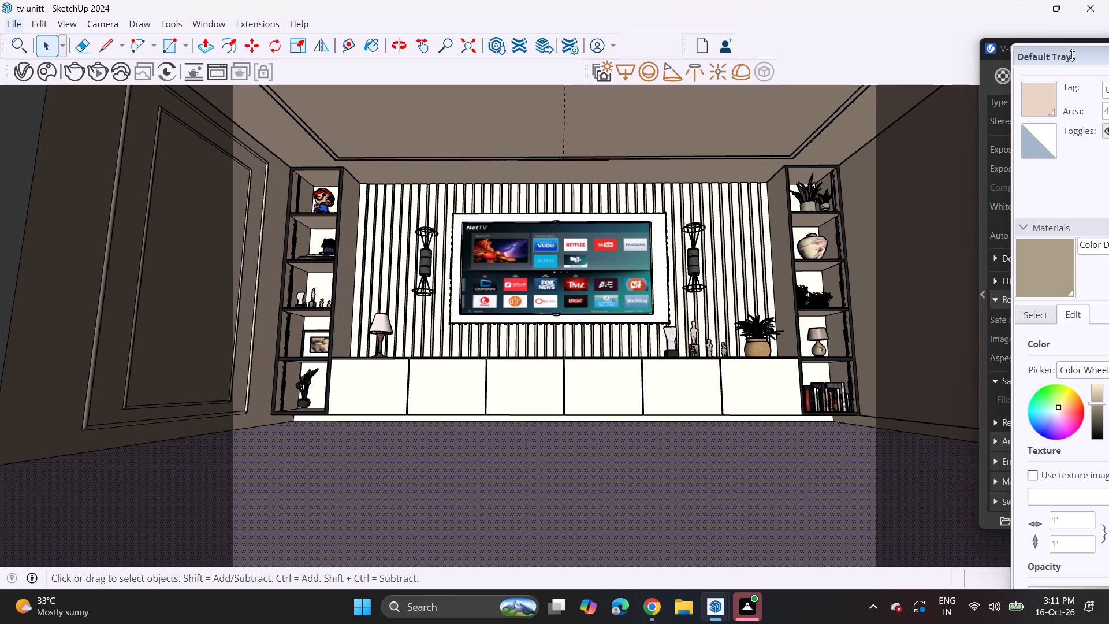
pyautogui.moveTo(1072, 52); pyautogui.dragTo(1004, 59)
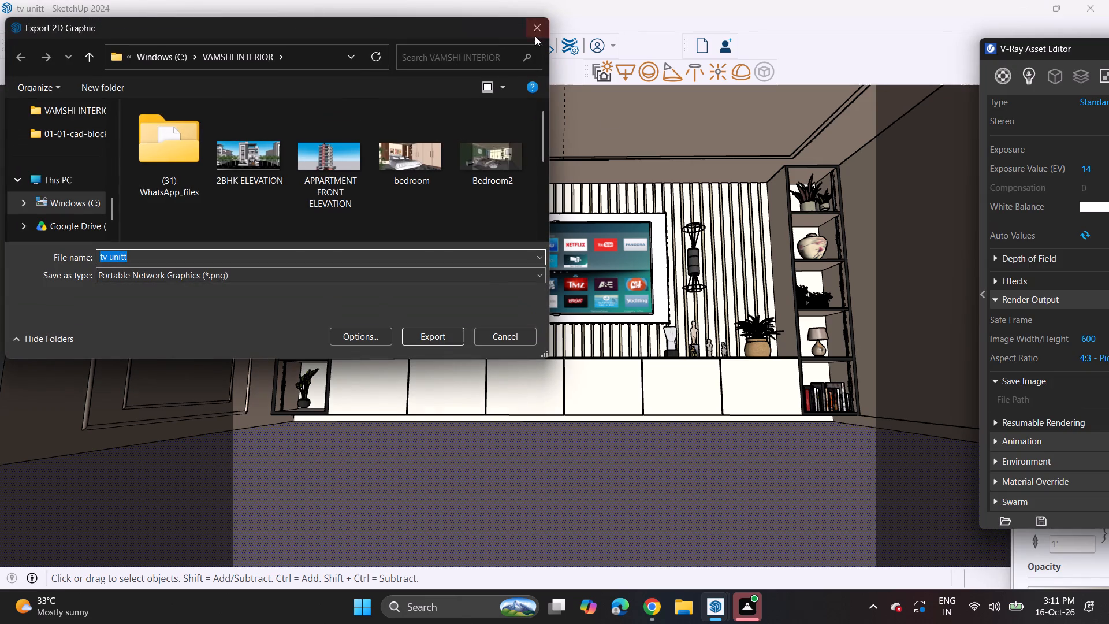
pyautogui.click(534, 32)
# Bring the V-Ray Asset Editor fully into reach and close it.
pyautogui.moveTo(1000, 49); pyautogui.dragTo(822, 34)
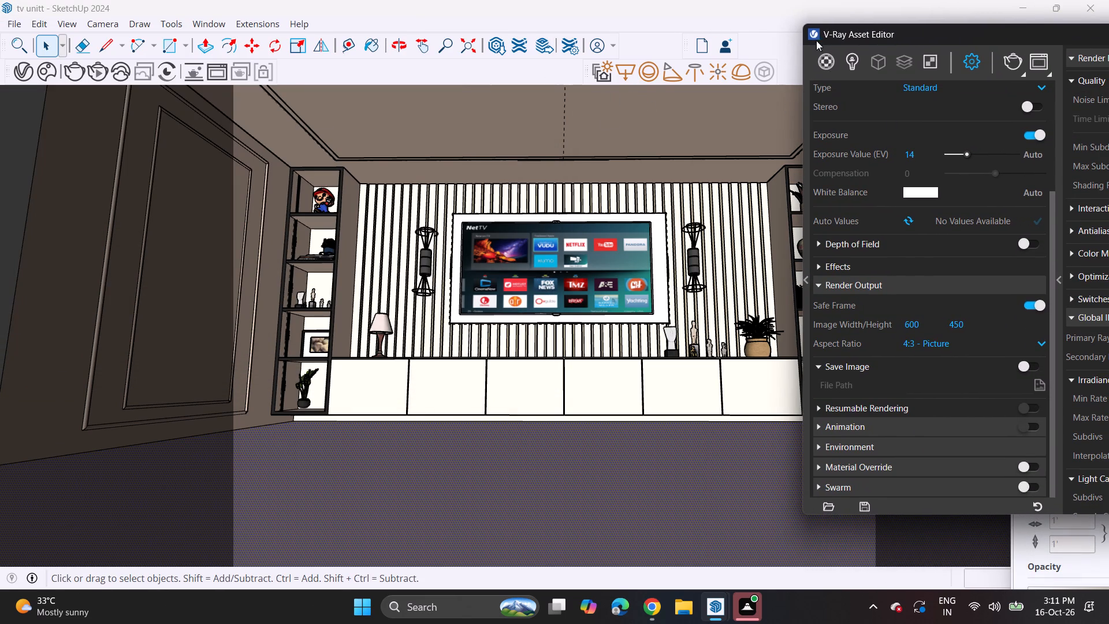
pyautogui.moveTo(815, 34); pyautogui.dragTo(468, 170)
pyautogui.moveTo(839, 38); pyautogui.dragTo(753, 70)
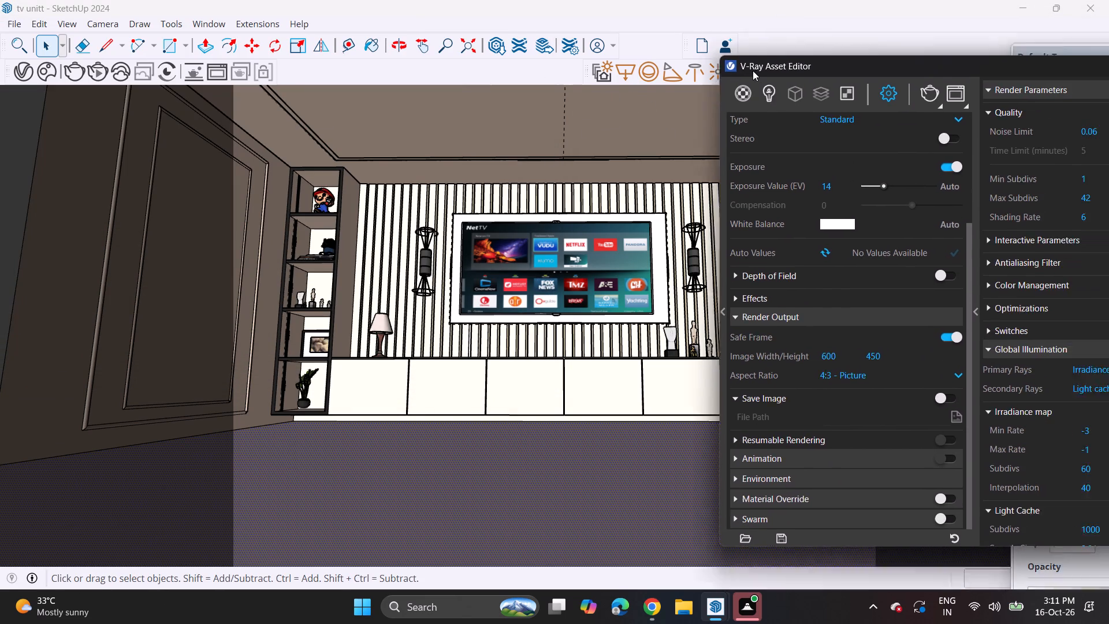
pyautogui.moveTo(753, 70); pyautogui.dragTo(300, 132)
pyautogui.click(804, 124)
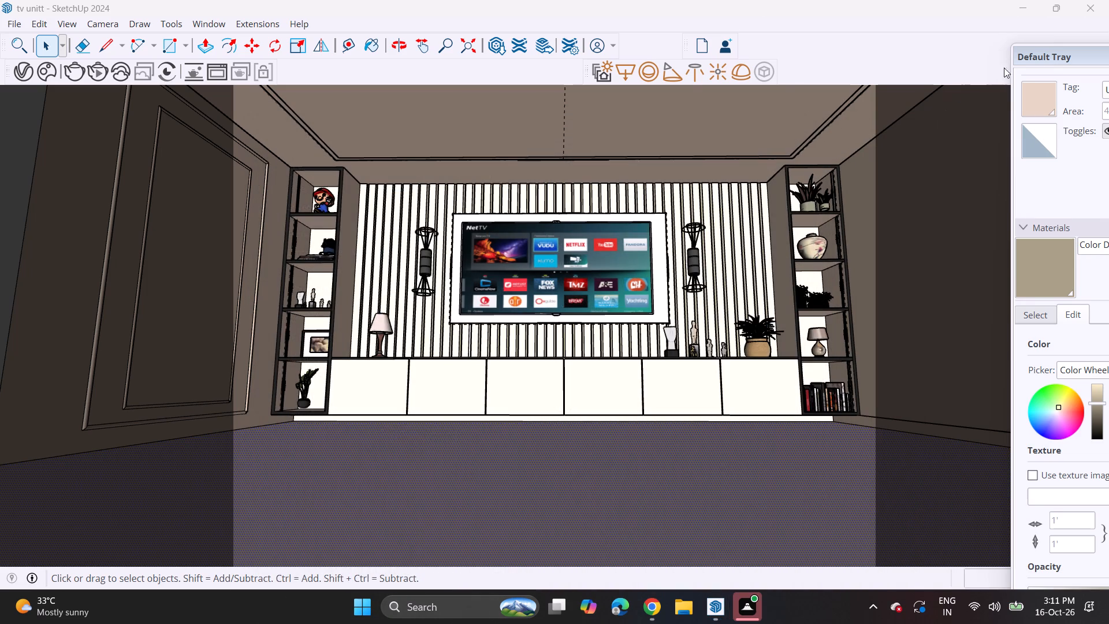
# Sample the Color C01 material from the ceiling and apply it to the panel around the TV.
pyautogui.moveTo(1042, 51); pyautogui.dragTo(833, 49)
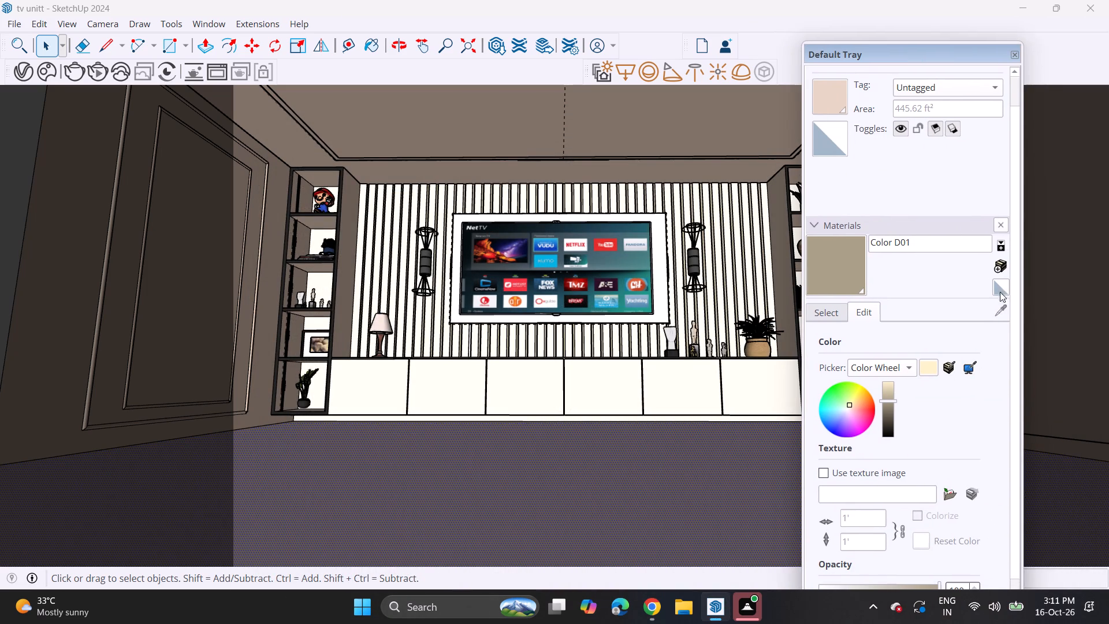
pyautogui.click(836, 309)
pyautogui.click(999, 308)
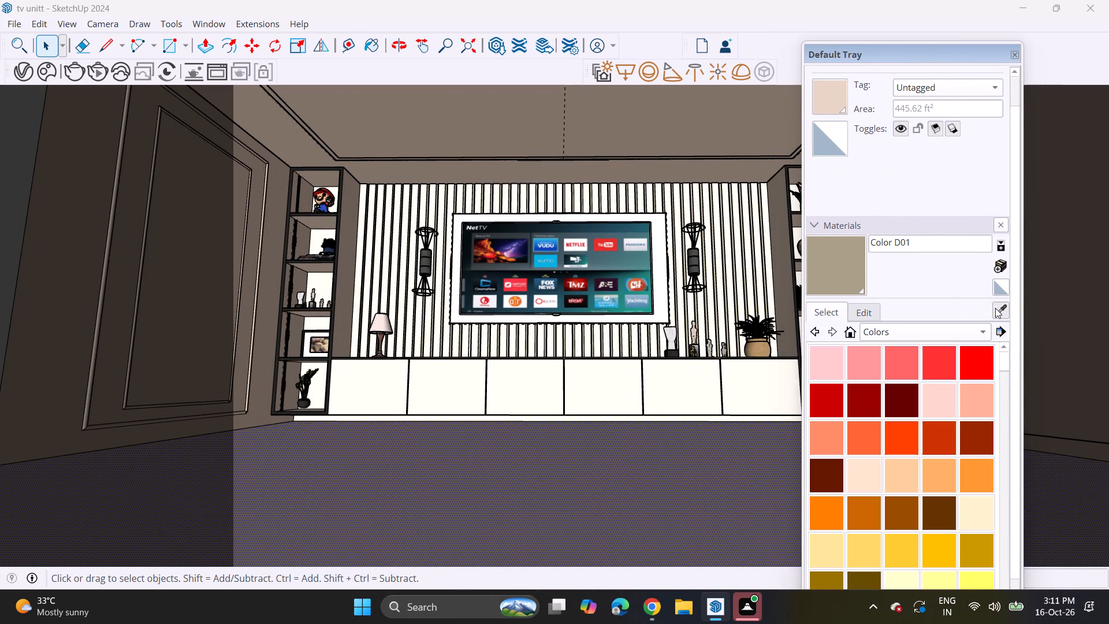
pyautogui.click(690, 139)
pyautogui.click(656, 248)
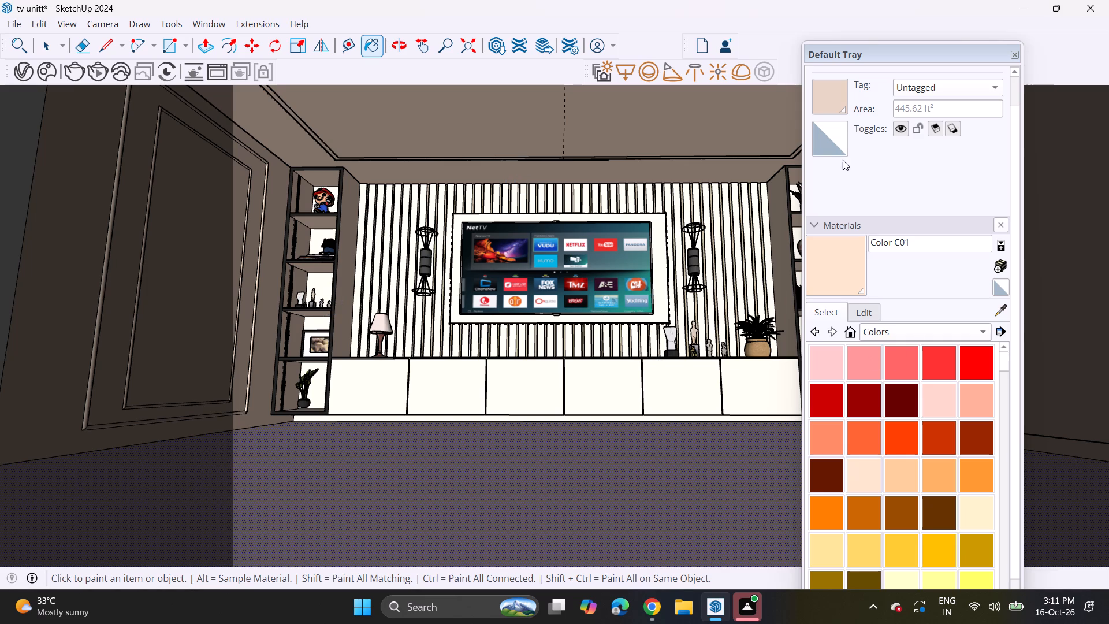
pyautogui.moveTo(835, 53); pyautogui.dragTo(969, 35)
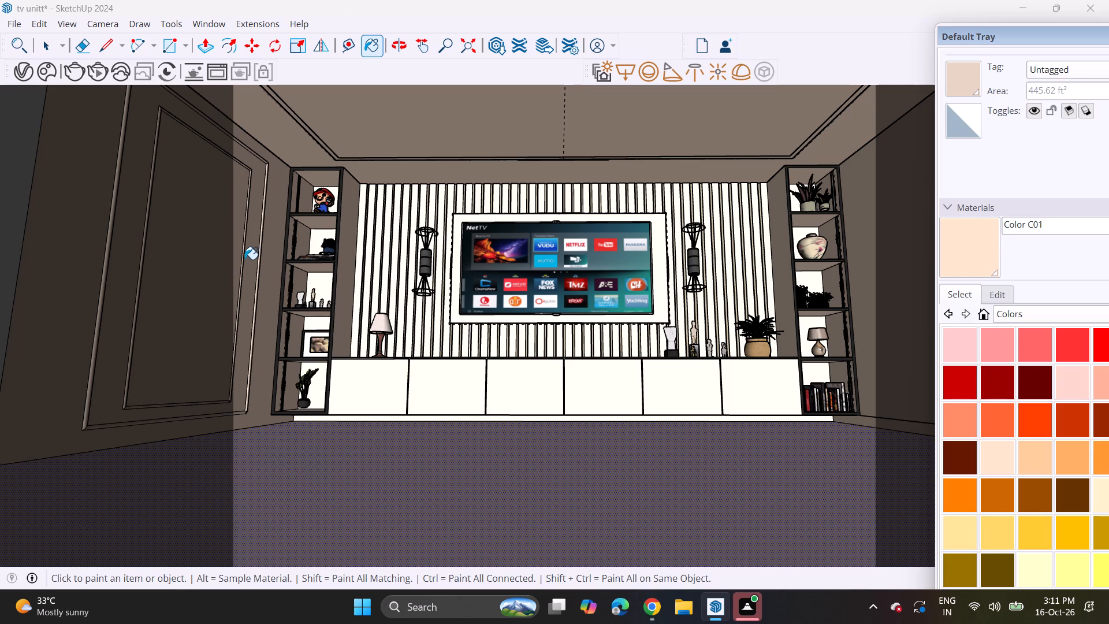
# Save the model again over the existing tv unitt file in the VAMSHI INTERIOR folder.
pyautogui.click(17, 24)
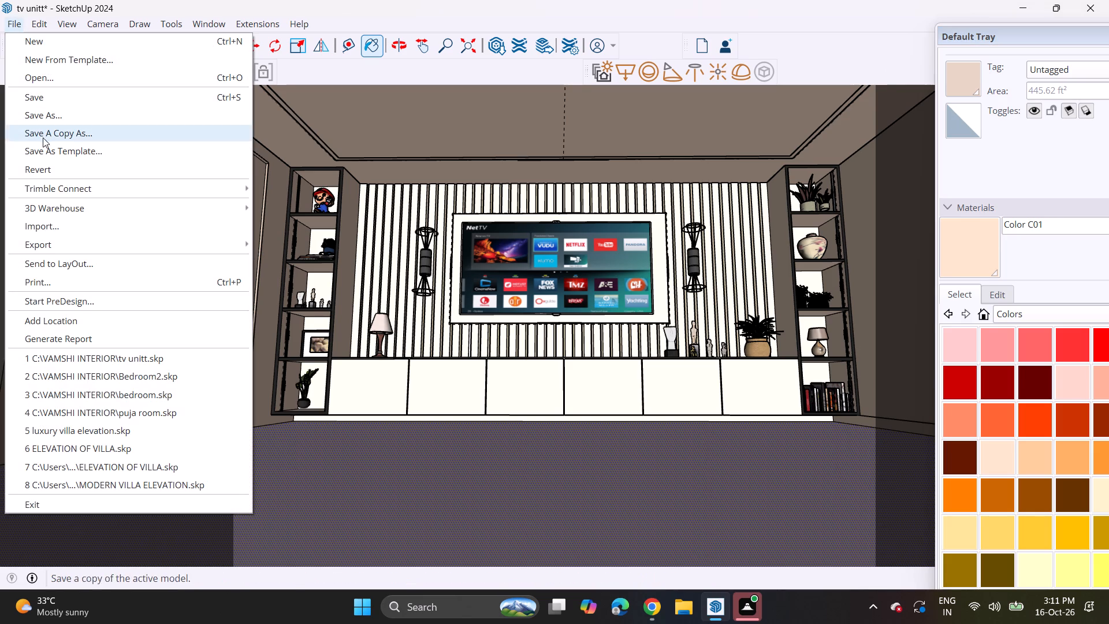
pyautogui.click(46, 115)
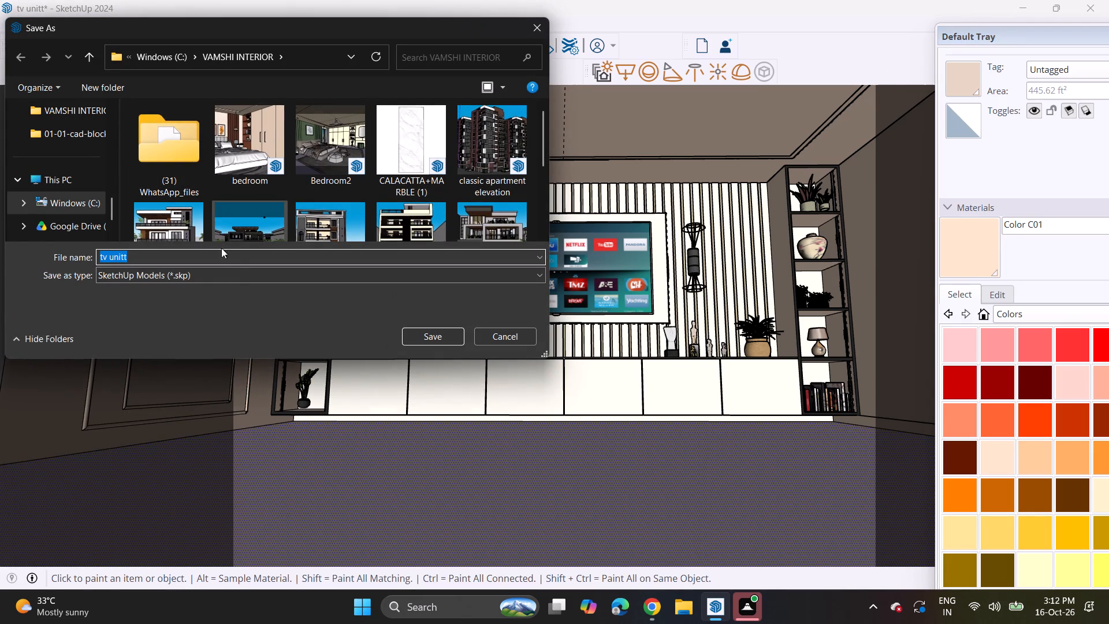
pyautogui.click(425, 339)
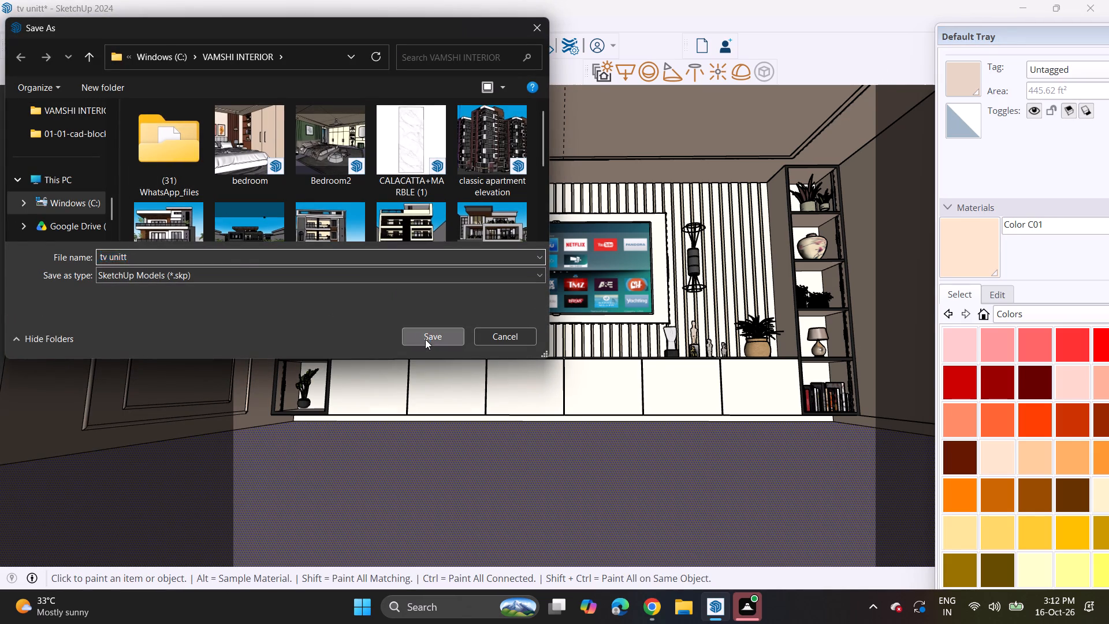
pyautogui.click(570, 306)
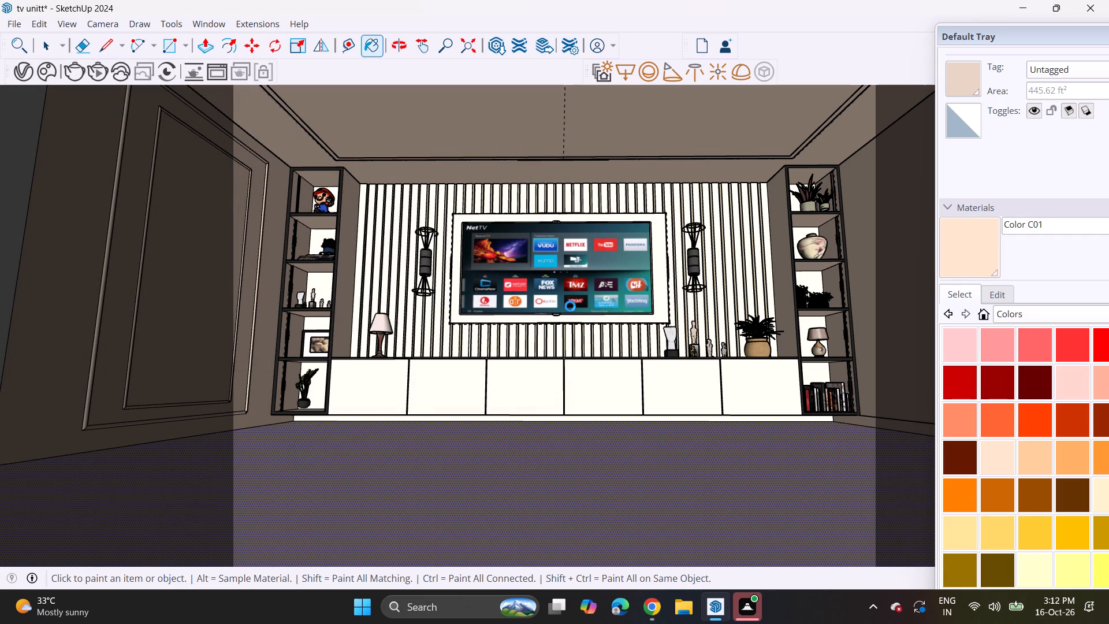
# Export the current view as a 2D PNG image named tv unitt in the VAMSHI INTERIOR folder.
pyautogui.click(9, 28)
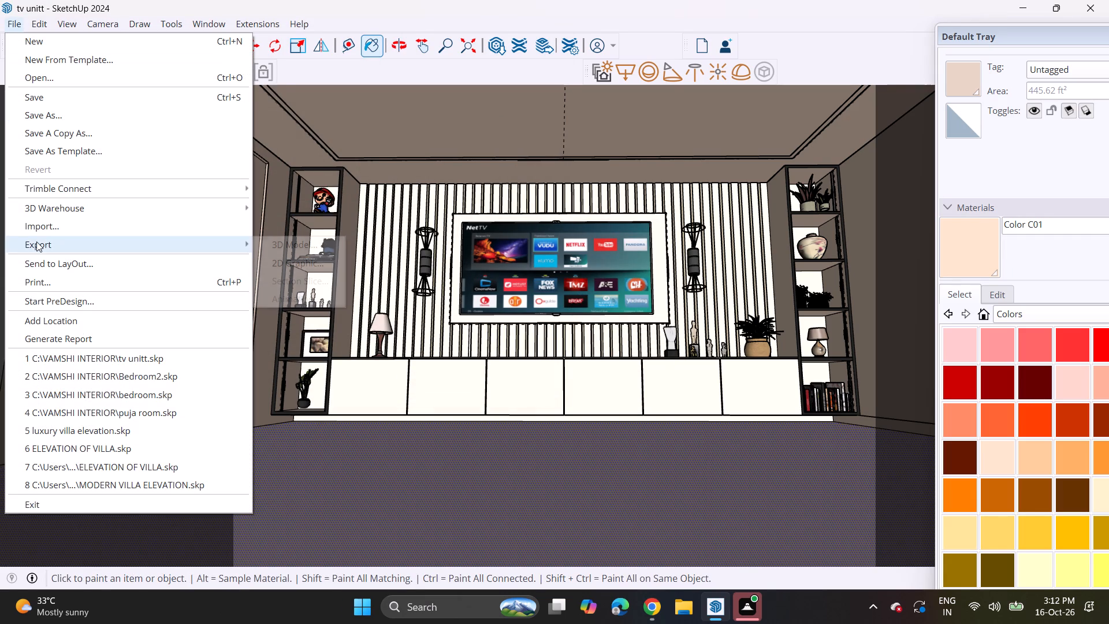
pyautogui.click(286, 263)
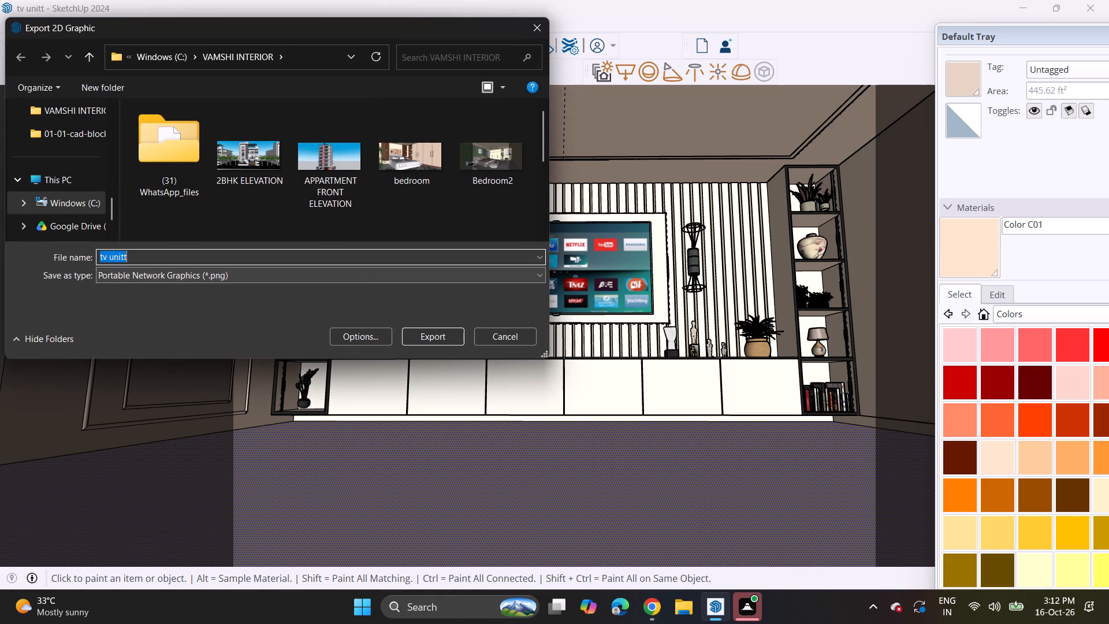
pyautogui.click(421, 334)
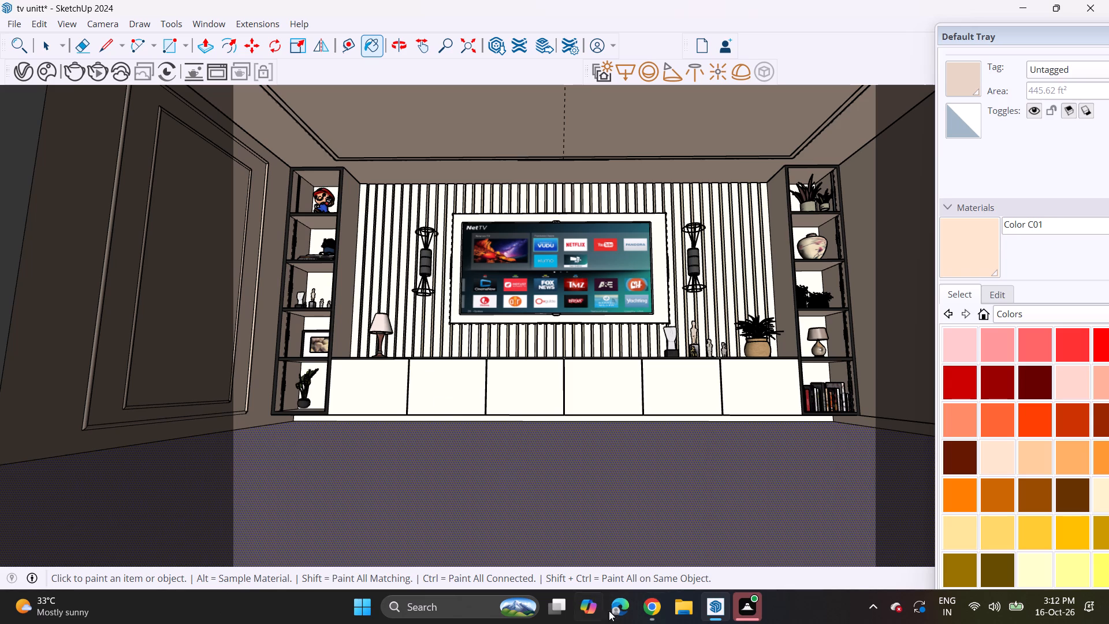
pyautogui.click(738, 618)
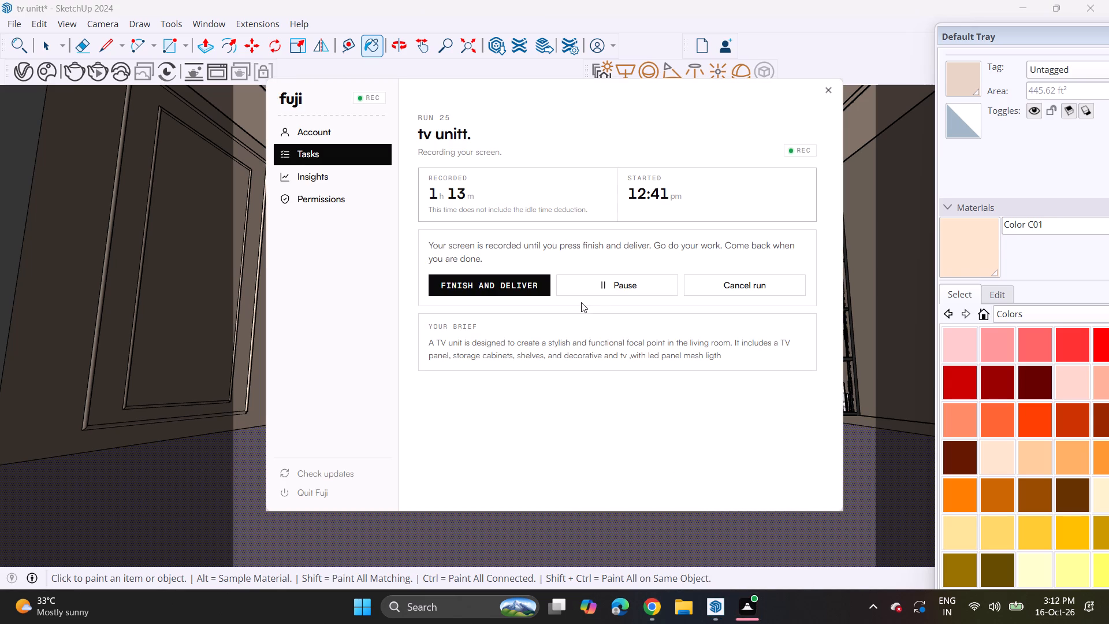